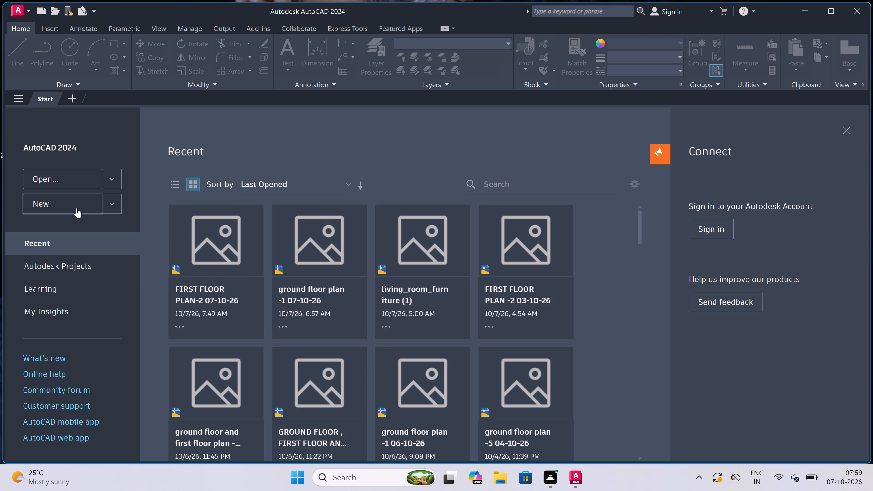
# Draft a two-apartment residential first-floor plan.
# Create a new blank drawing.
pyautogui.click(73, 206)
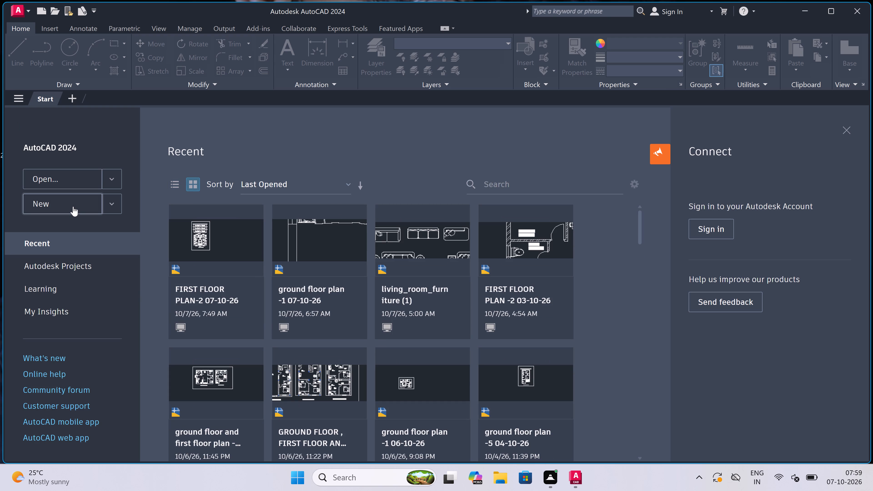
pyautogui.moveTo(73, 206); pyautogui.dragTo(75, 204)
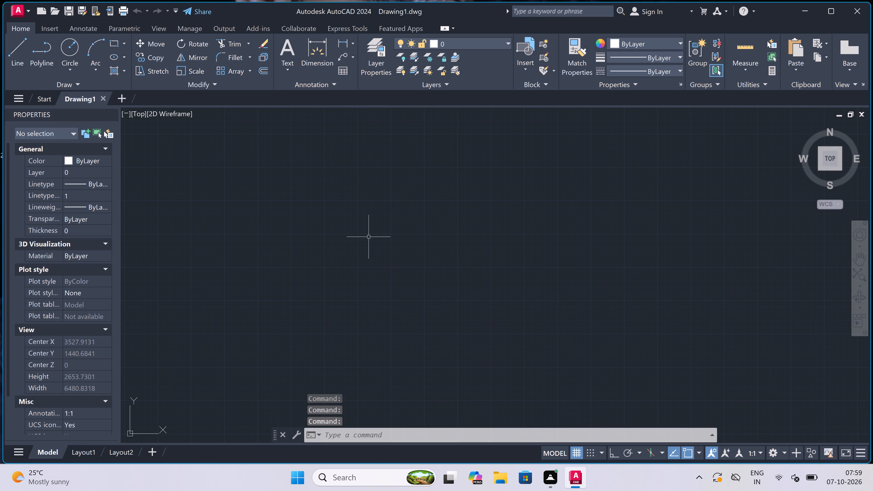
# Configure the drawing units to Engineering length with 0'-0" precision and an insertion scale of inches.
pyautogui.write('un')
pyautogui.press('space')
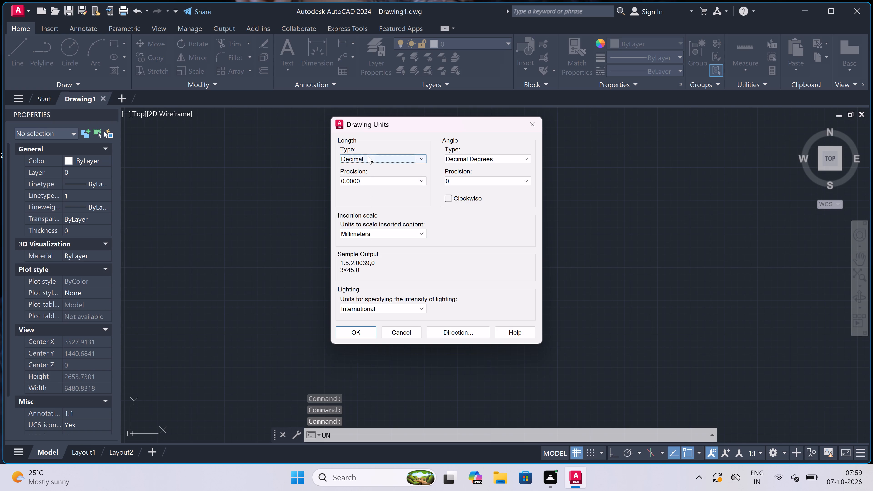
pyautogui.click(368, 157)
pyautogui.click(363, 182)
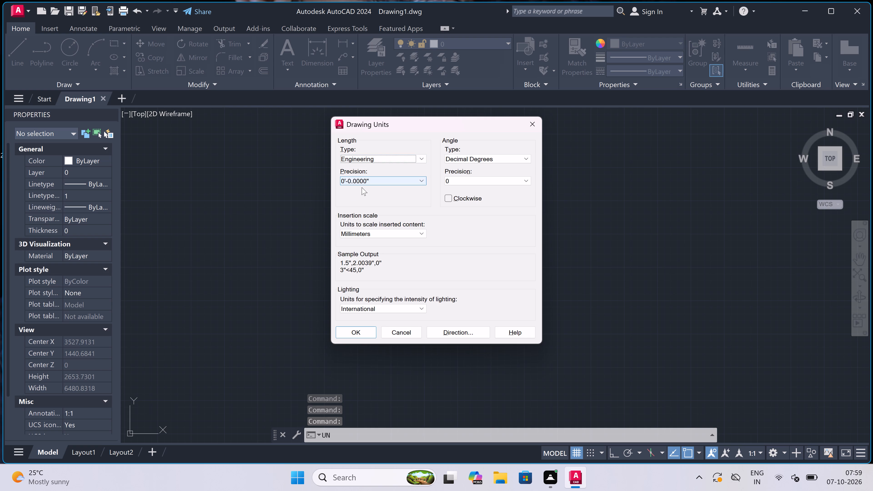
pyautogui.click(363, 182)
pyautogui.doubleClick(362, 187)
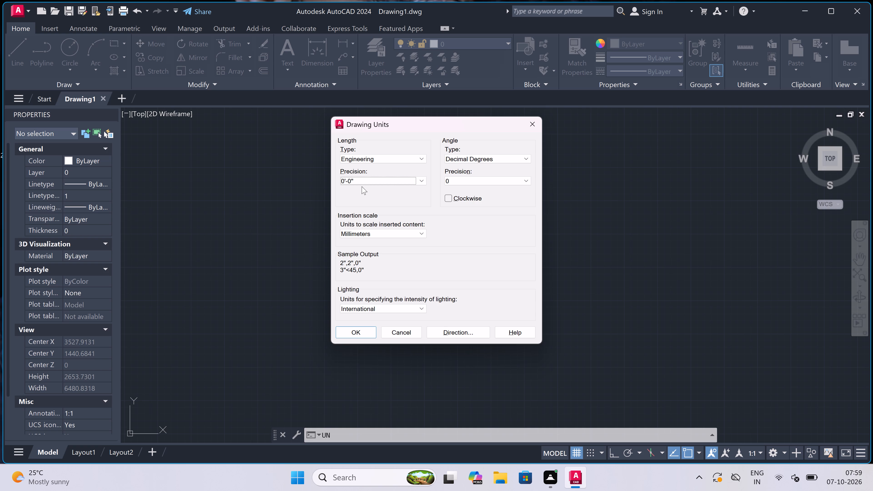
pyautogui.click(360, 230)
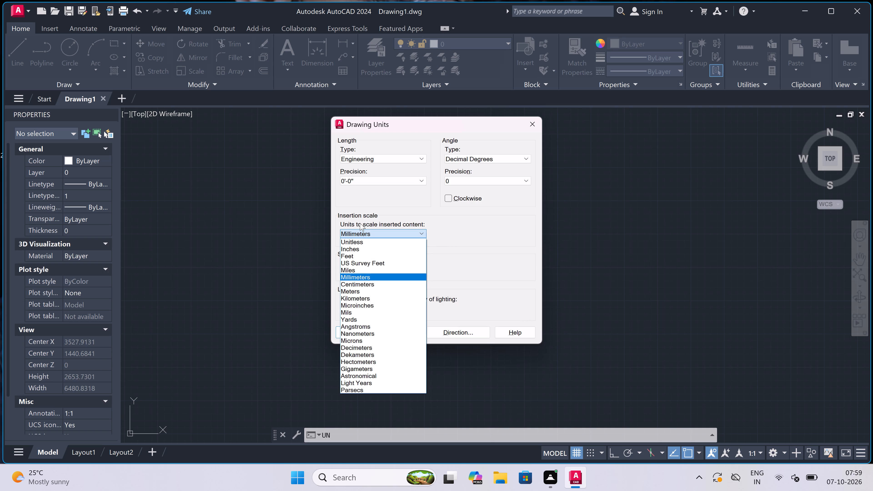
pyautogui.click(355, 245)
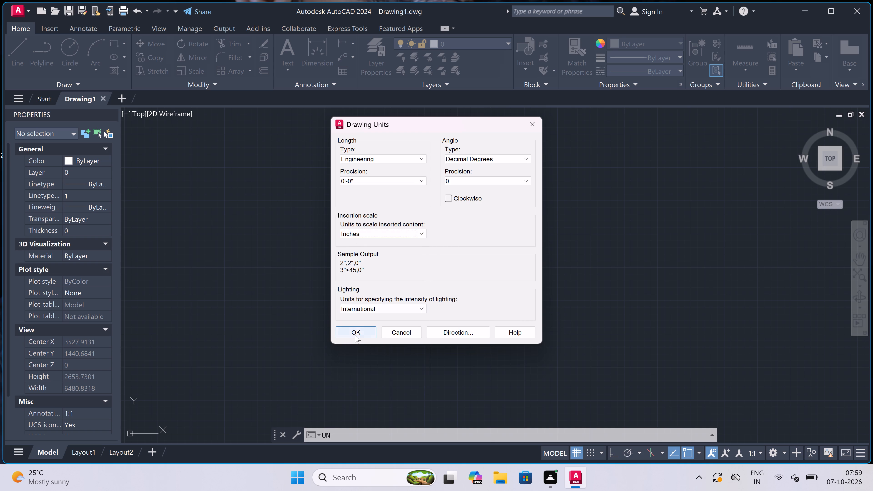
pyautogui.doubleClick(353, 332)
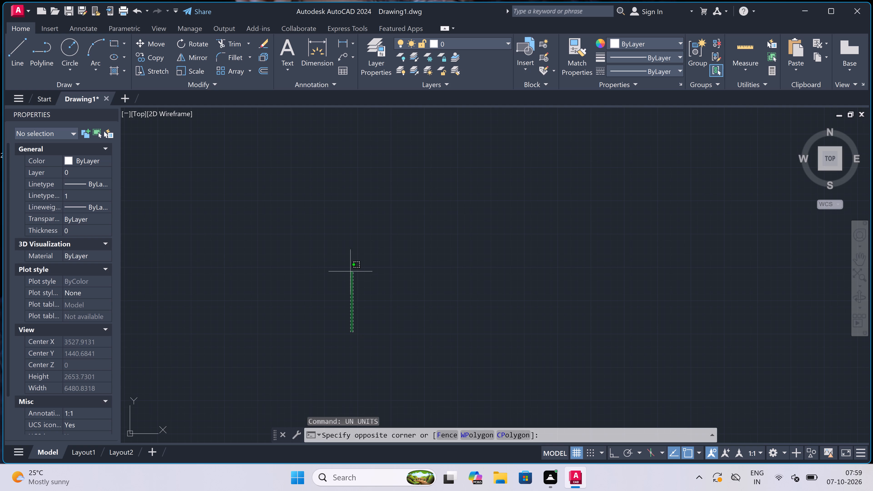
pyautogui.press('Escape')
# With Ortho on, draw one horizontal and one vertical construction line crossing at a point in the upper-left area of the drawing.
pyautogui.write('xl')
pyautogui.press('space')
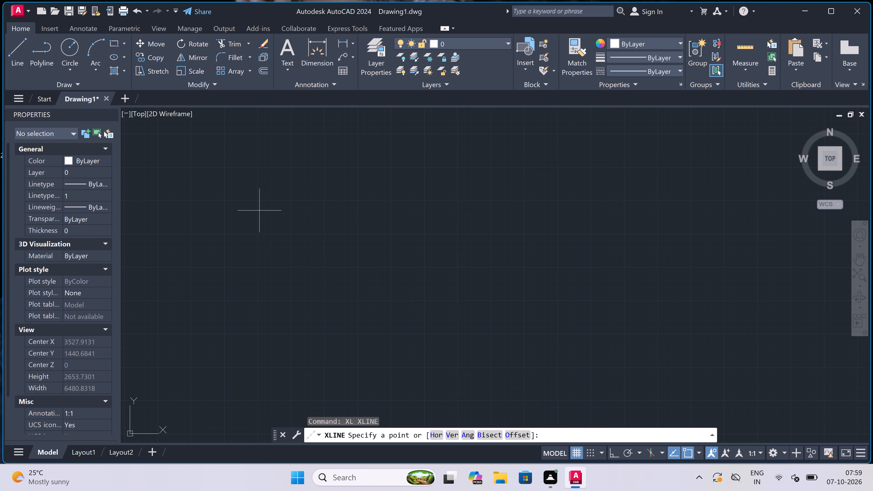
pyautogui.click(240, 172)
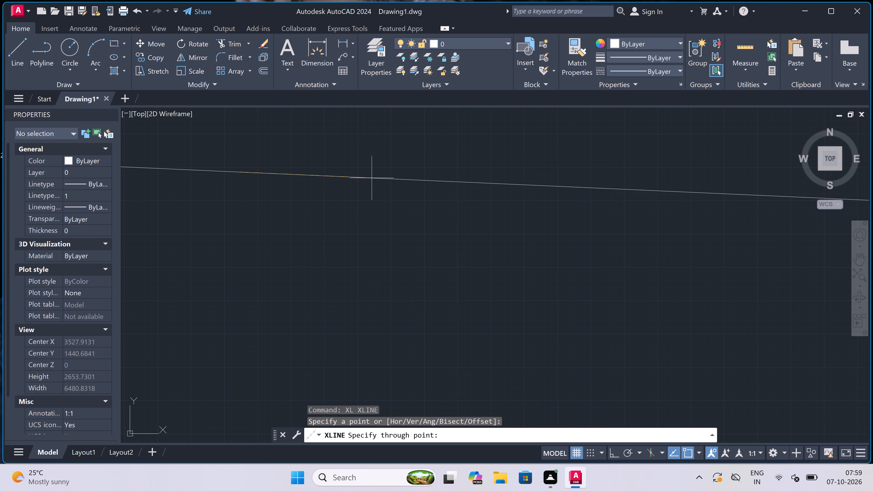
pyautogui.press('F8')
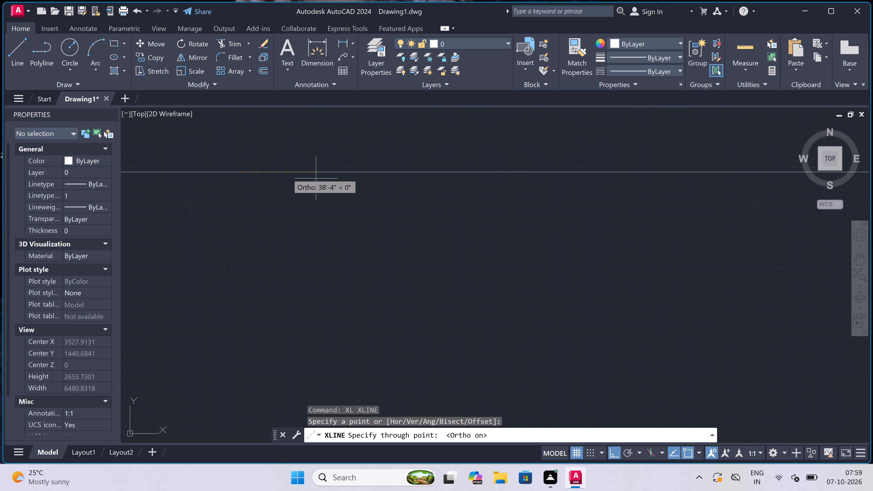
pyautogui.click(279, 174)
pyautogui.click(239, 305)
pyautogui.press('Escape')
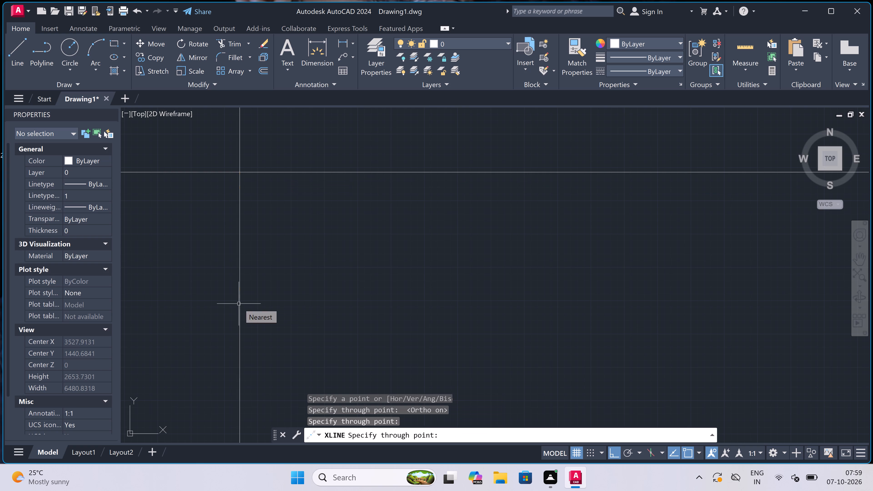
# Trim the construction lines above and to the left of their intersection, leaving an upper-left corner.
pyautogui.write('tr')
pyautogui.press('space')
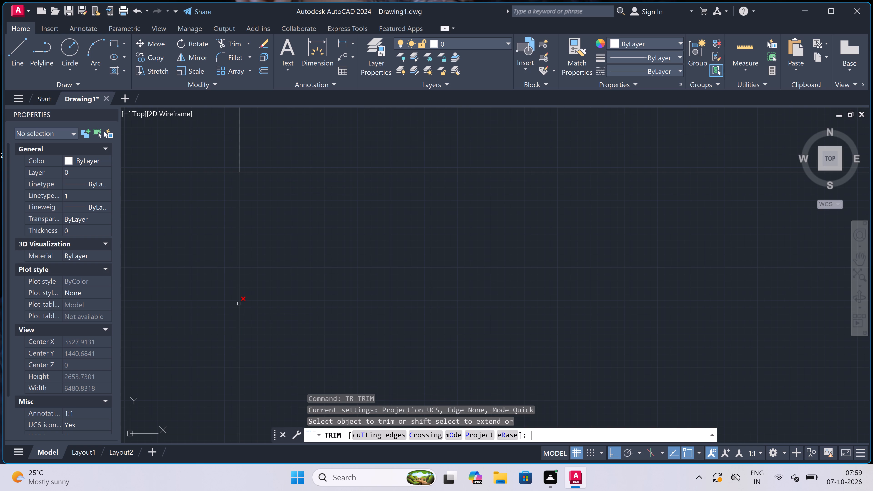
pyautogui.scroll(1, 246, 135)
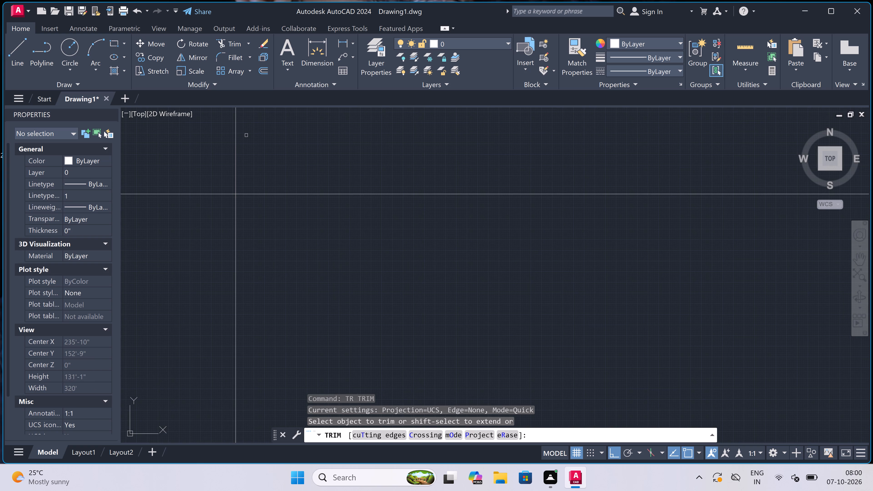
pyautogui.moveTo(246, 135); pyautogui.dragTo(243, 138)
pyautogui.click(150, 233)
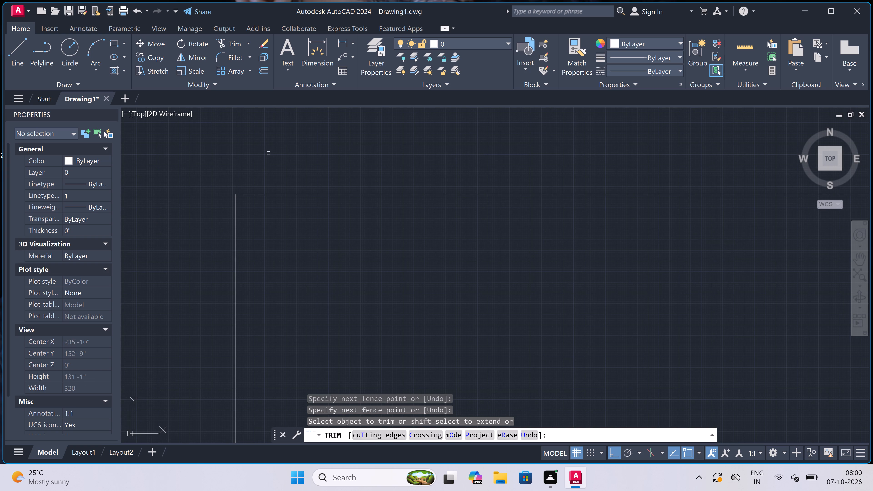
pyautogui.scroll(3, 256, 198)
pyautogui.scroll(-1, 258, 198)
pyautogui.scroll(1, 211, 191)
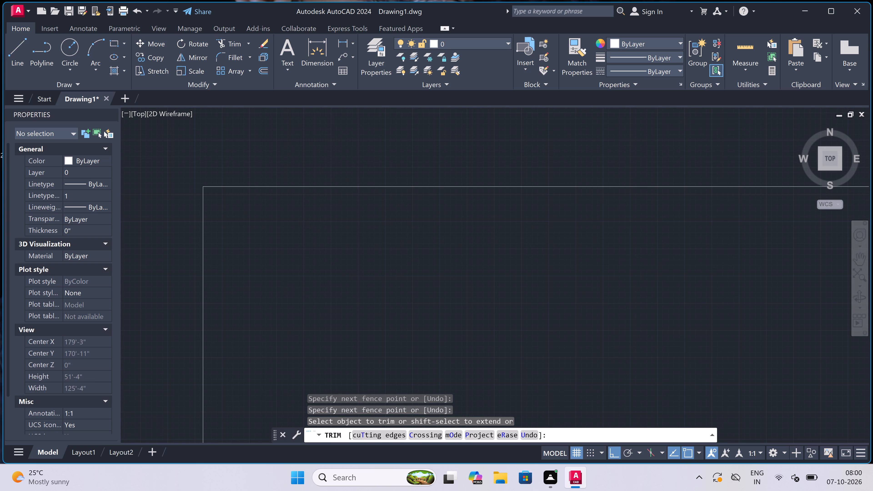
pyautogui.scroll(2, 211, 191)
pyautogui.press('Escape')
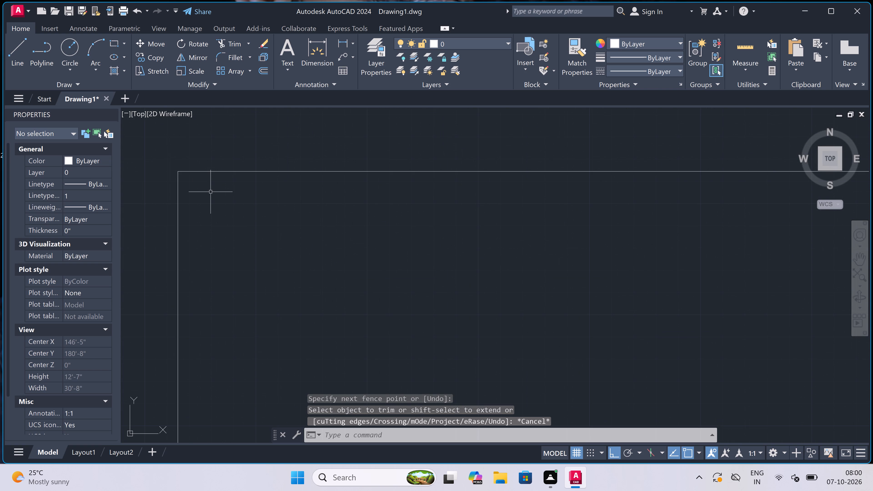
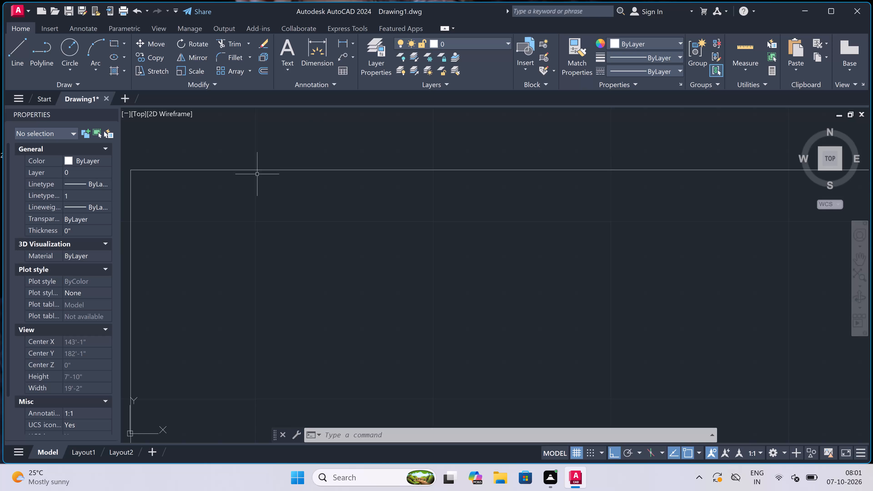
# Offset the top horizontal line 9" downward and the left vertical line 9" to the right, inside the corner.
pyautogui.scroll(-2, 257, 174)
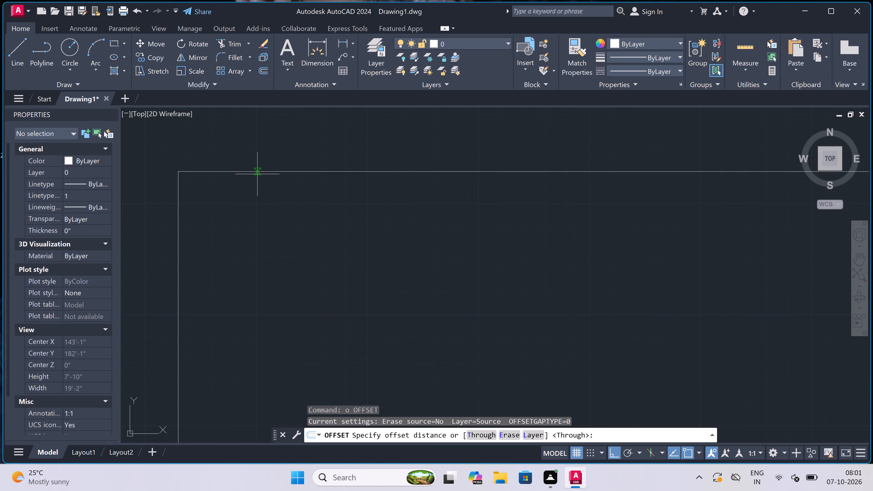
pyautogui.scroll(2, 176, 170)
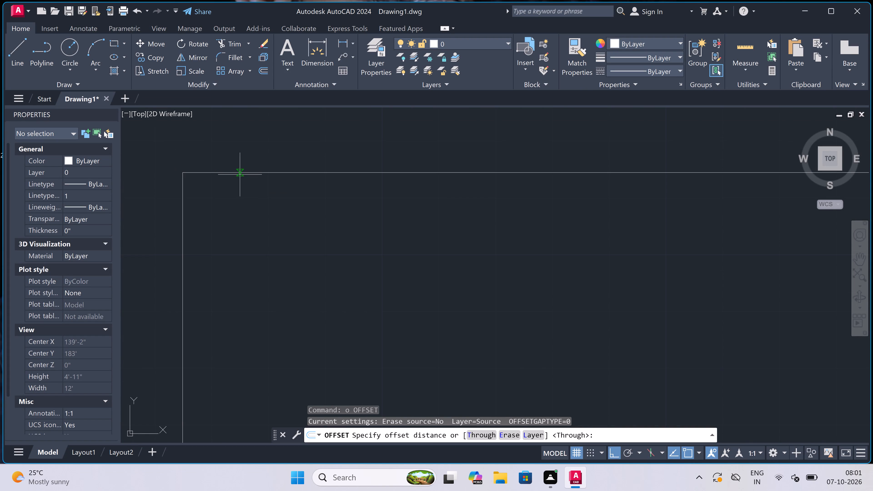
pyautogui.click(241, 174)
pyautogui.write('9"')
pyautogui.press('space')
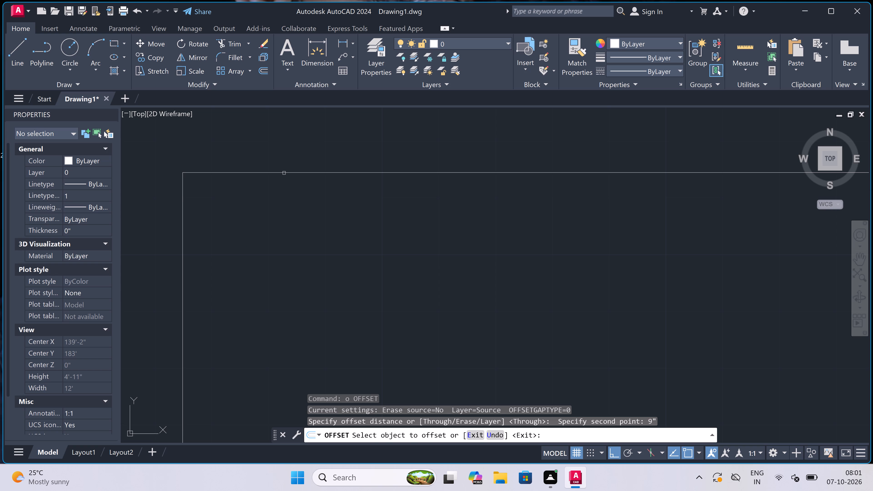
pyautogui.moveTo(284, 173); pyautogui.dragTo(284, 176)
pyautogui.click(277, 202)
pyautogui.click(184, 256)
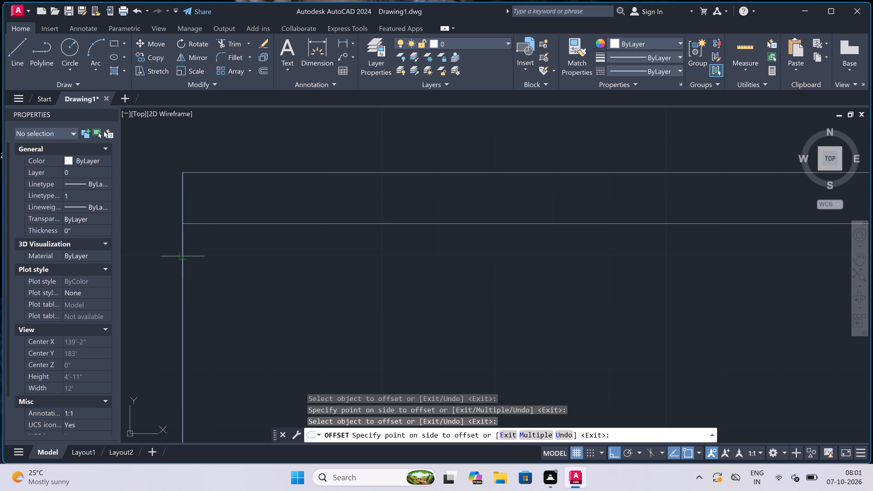
pyautogui.click(276, 257)
pyautogui.press('Escape')
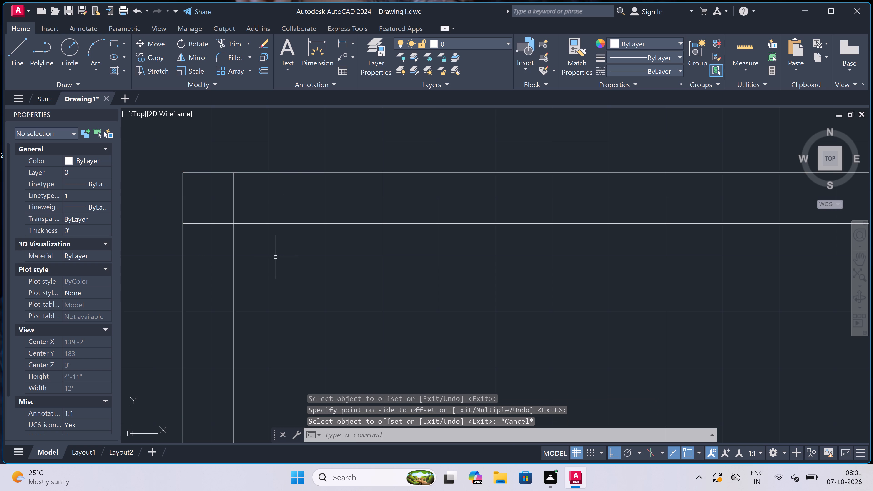
# Offset the inner line of the top wall 10' downward.
pyautogui.press('space')
pyautogui.scroll(-3, 349, 174)
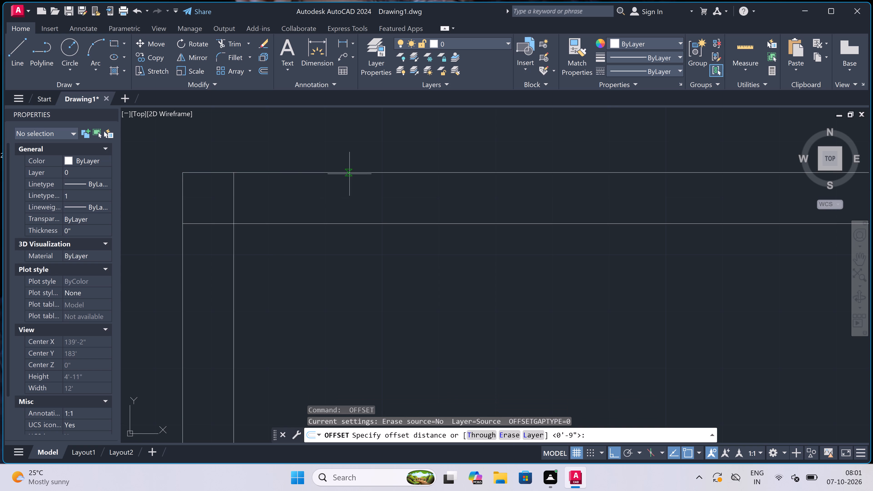
pyautogui.scroll(-1, 349, 174)
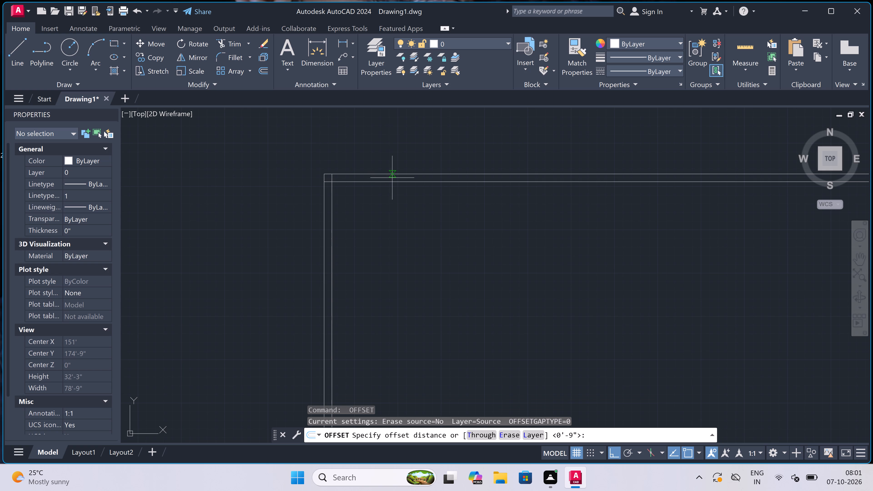
pyautogui.moveTo(392, 180); pyautogui.dragTo(391, 182)
pyautogui.scroll(2, 384, 226)
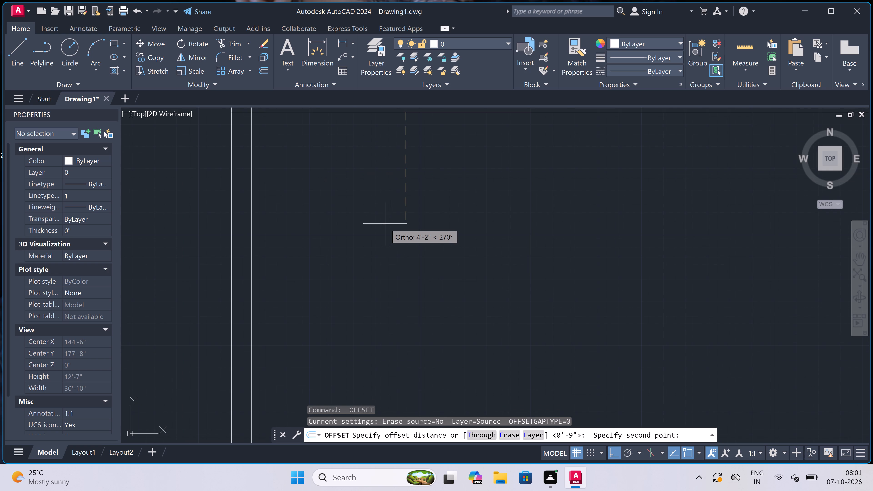
pyautogui.scroll(-1, 390, 218)
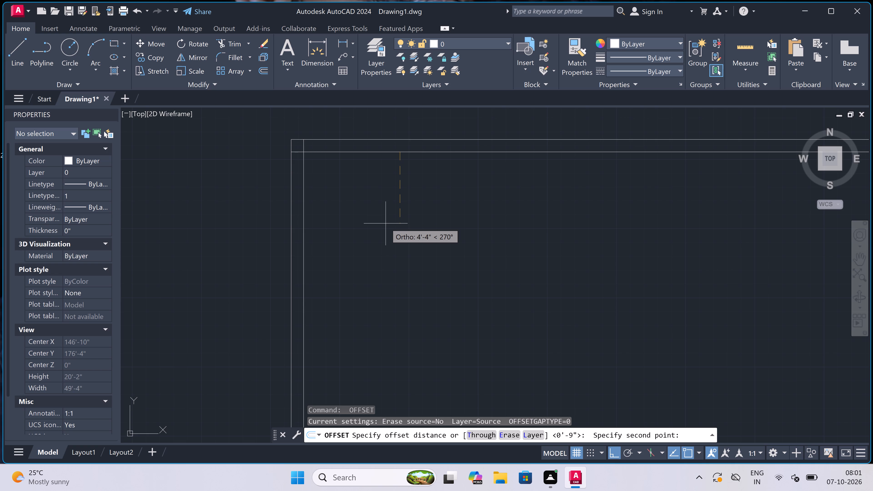
pyautogui.write("10'")
pyautogui.press('space')
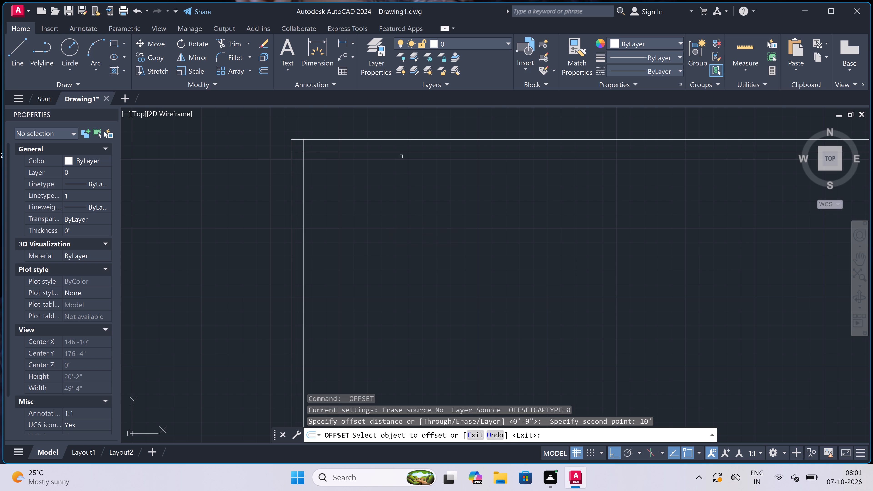
pyautogui.moveTo(403, 151); pyautogui.dragTo(405, 159)
pyautogui.click(415, 223)
pyautogui.scroll(-3, 415, 223)
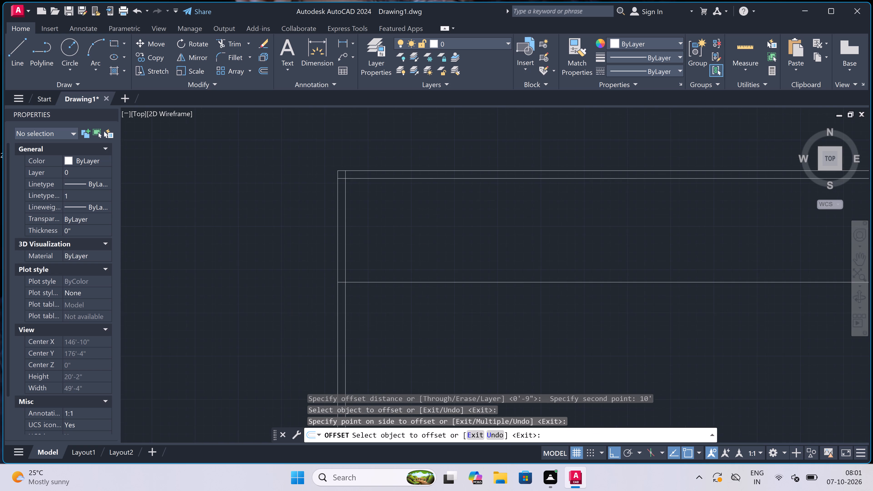
pyautogui.scroll(2, 445, 226)
pyautogui.press('Escape')
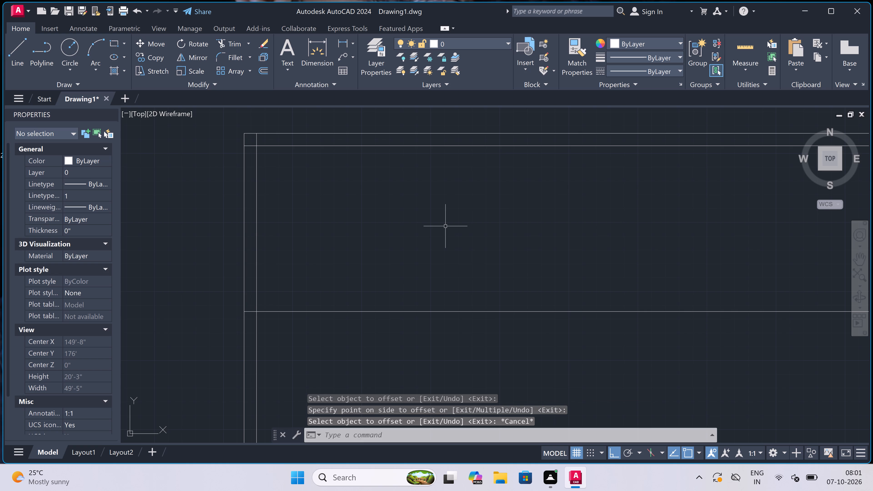
# Offset the lowest horizontal line 4.5" downward to form the partition wall below the room.
pyautogui.press('space')
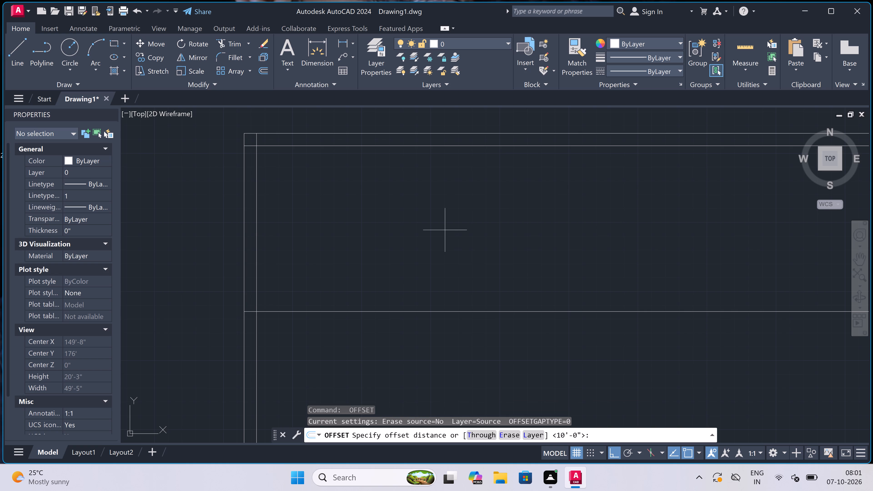
pyautogui.click(445, 310)
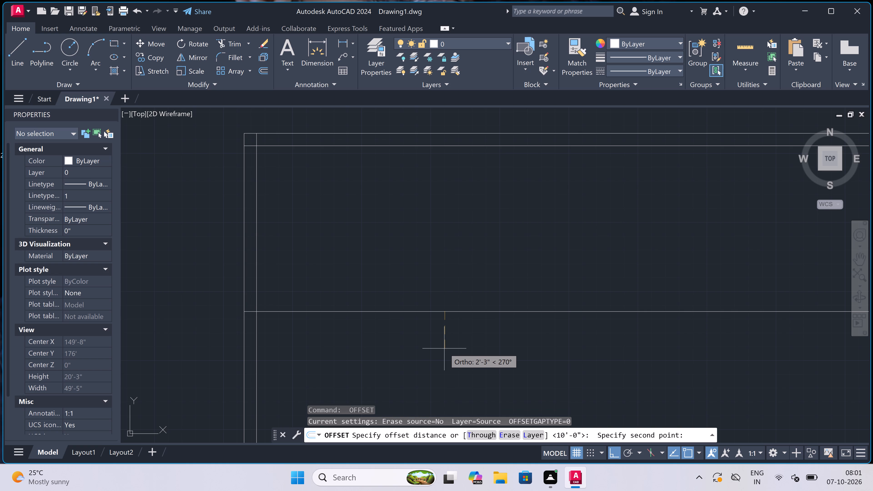
pyautogui.press('2')
pyautogui.press('BackSpace')
pyautogui.press('4')
pyautogui.press('.')
pyautogui.press('5')
pyautogui.write('"')
pyautogui.press('space')
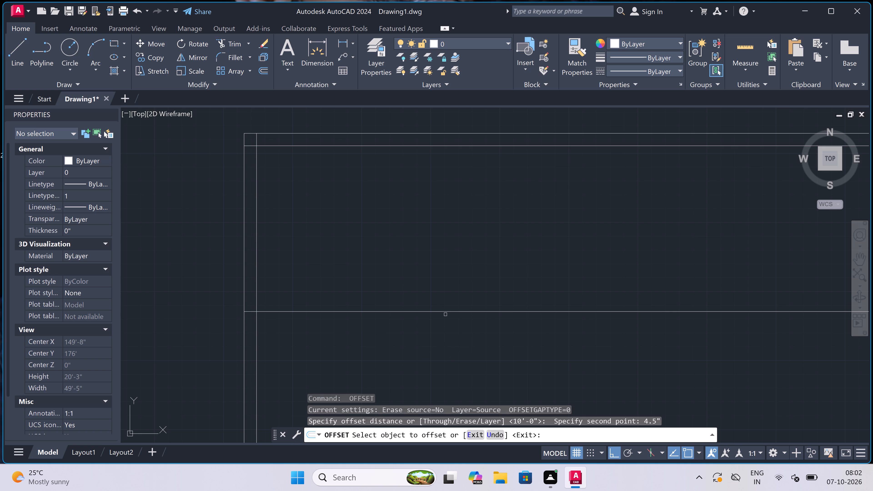
pyautogui.click(441, 311)
pyautogui.click(437, 331)
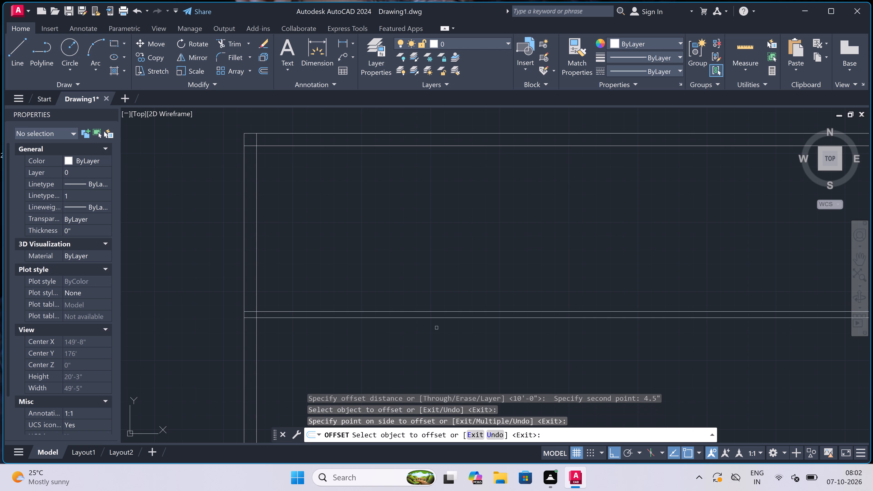
pyautogui.press('Escape')
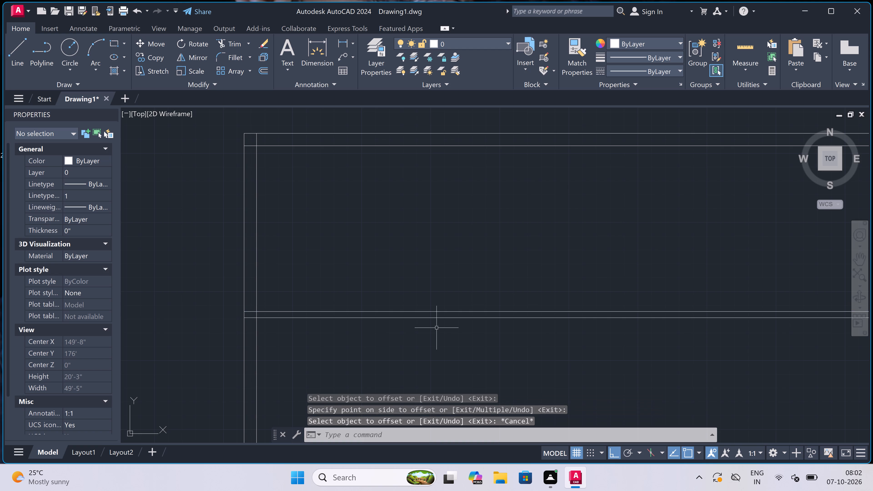
# Offset the inner line of the left wall 8' to the right.
pyautogui.press('space')
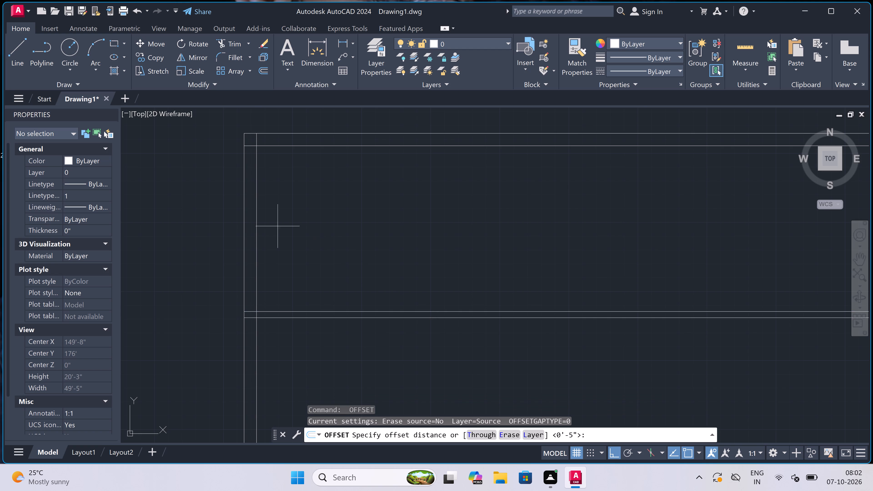
pyautogui.scroll(1, 260, 216)
pyautogui.click(255, 215)
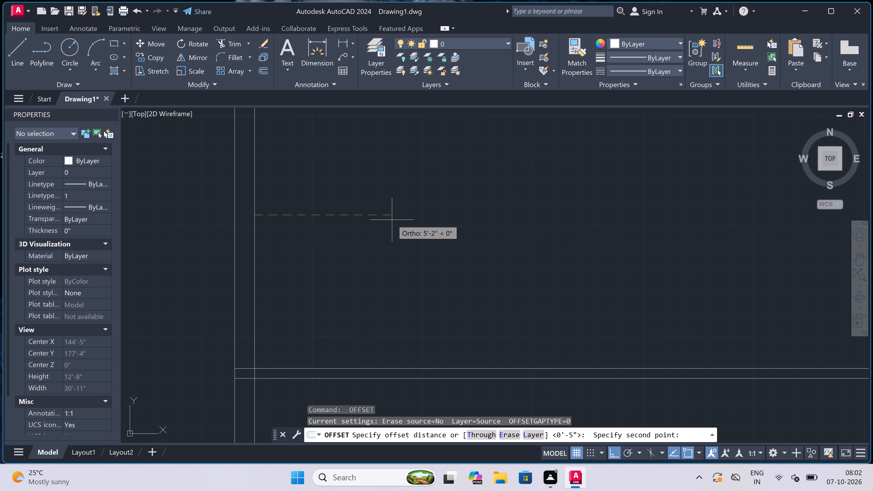
pyautogui.scroll(-2, 392, 220)
pyautogui.scroll(2, 375, 206)
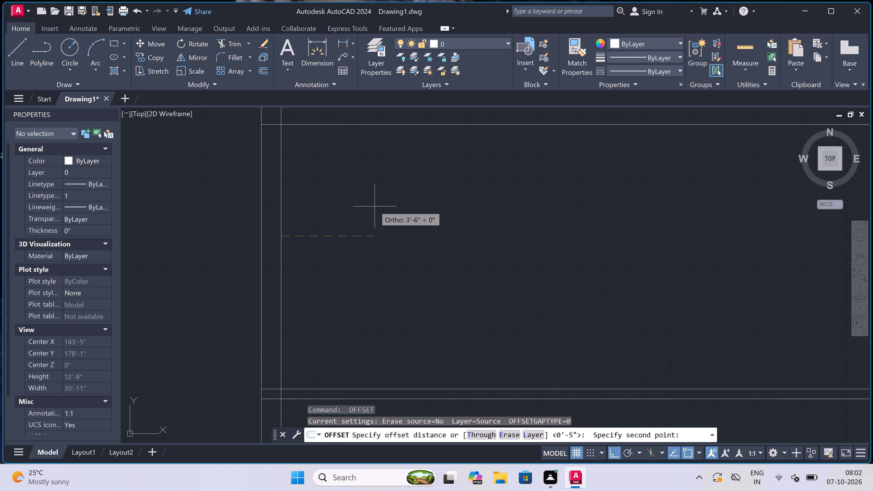
pyautogui.scroll(-1, 396, 219)
pyautogui.scroll(1, 396, 219)
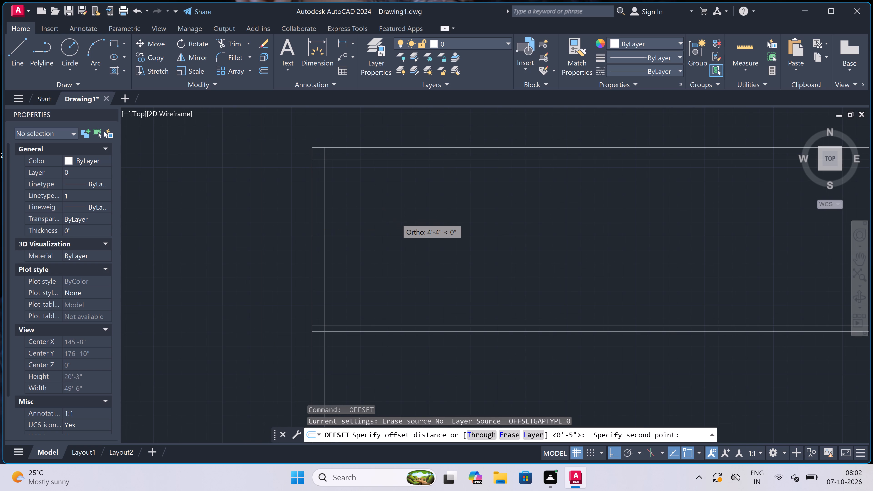
pyautogui.scroll(-1, 396, 219)
pyautogui.scroll(1, 396, 219)
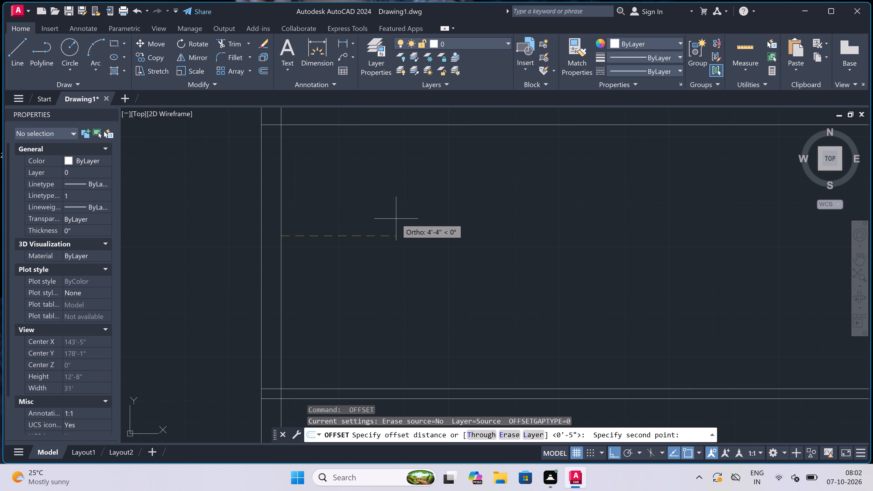
pyautogui.write("8'")
pyautogui.press('space')
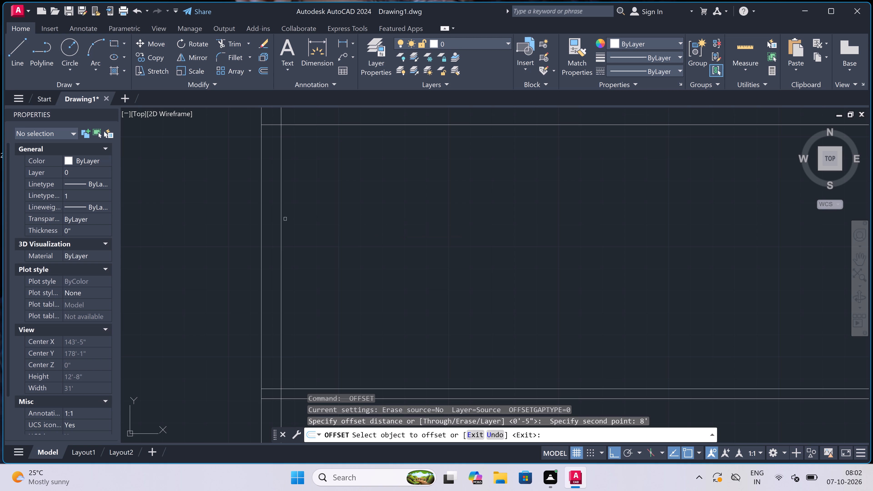
pyautogui.moveTo(281, 217); pyautogui.dragTo(283, 217)
pyautogui.click(433, 230)
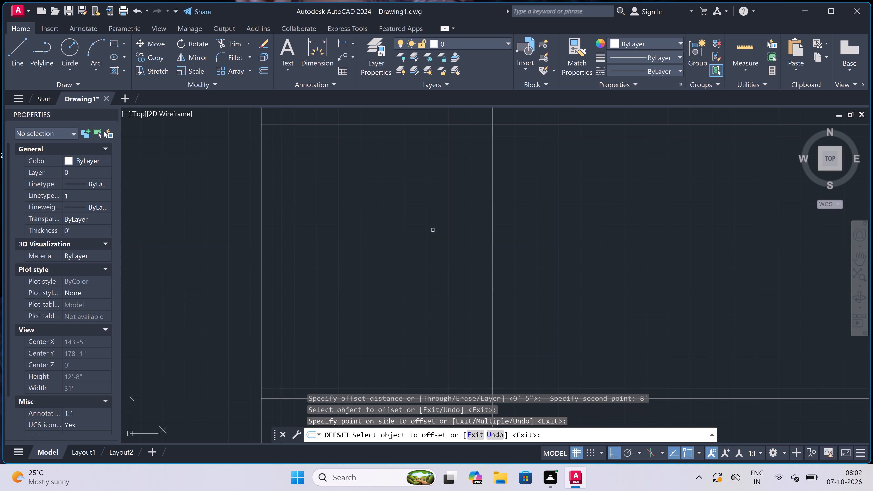
pyautogui.press('Escape')
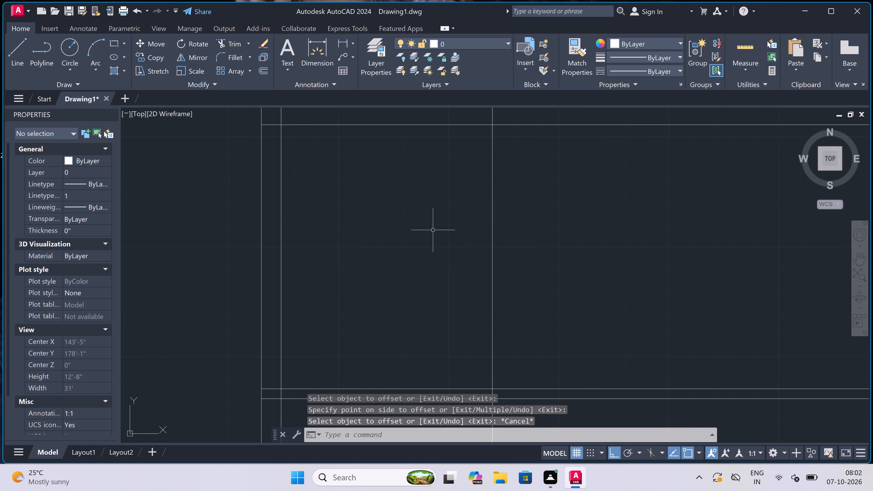
# Offset the rightmost vertical line 4.5" to the right to form the partition wall beside the room.
pyautogui.press('space')
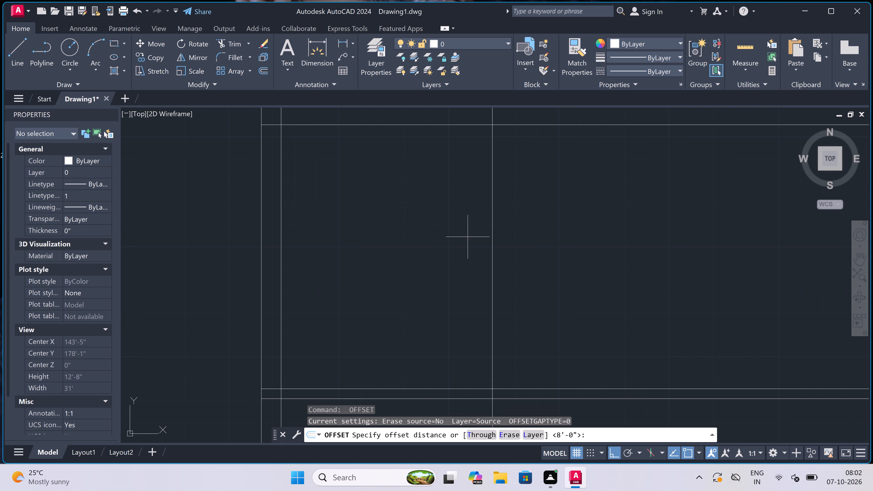
pyautogui.click(489, 232)
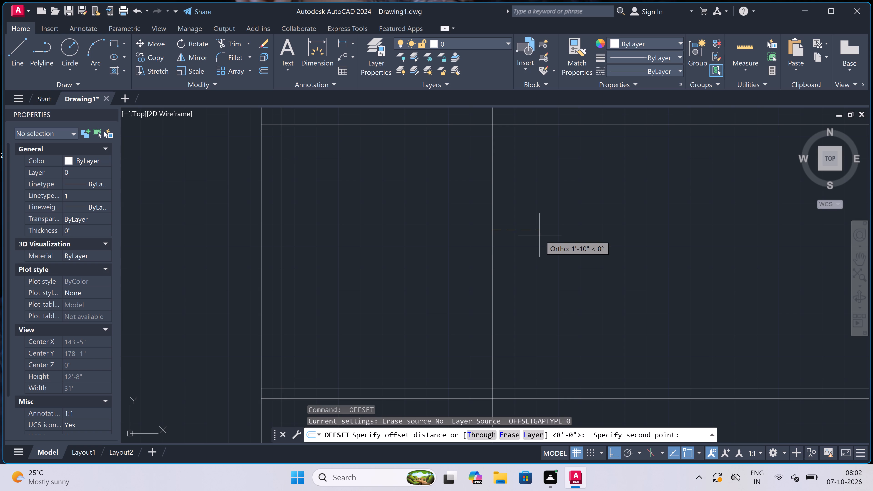
pyautogui.write('4.5')
pyautogui.write('"')
pyautogui.press('space')
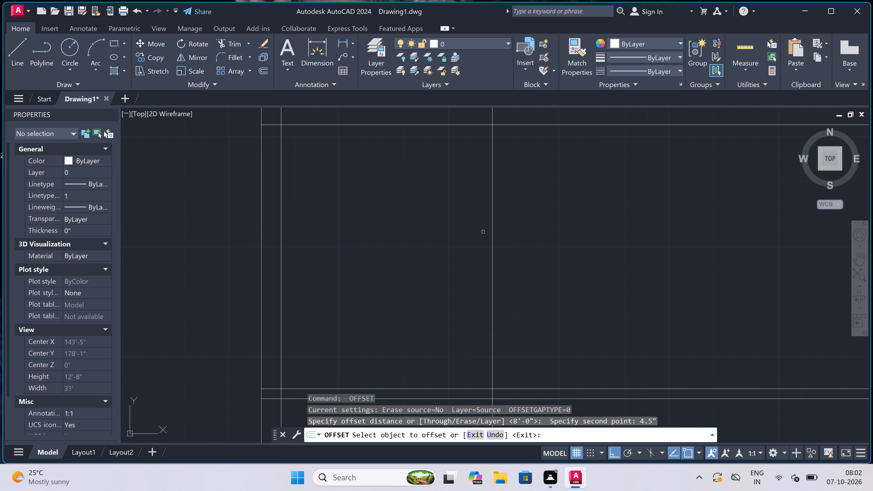
pyautogui.moveTo(492, 225); pyautogui.dragTo(499, 225)
pyautogui.click(520, 225)
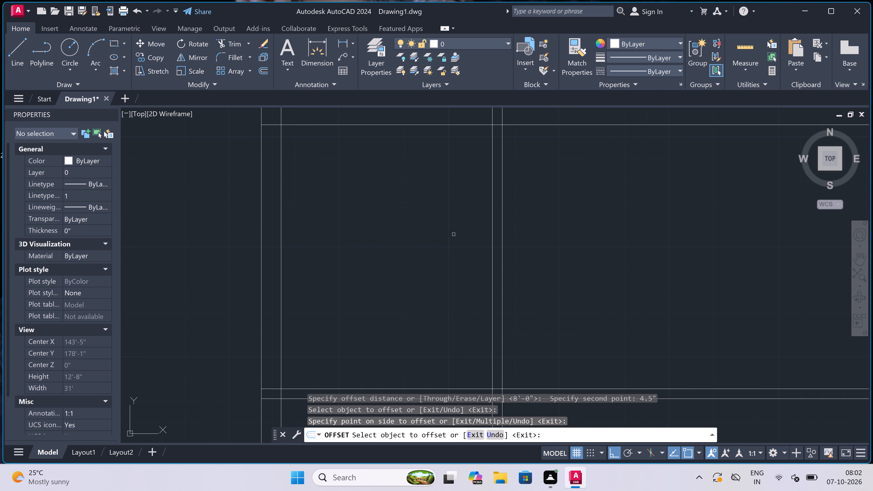
pyautogui.scroll(-3, 400, 237)
pyautogui.scroll(3, 412, 225)
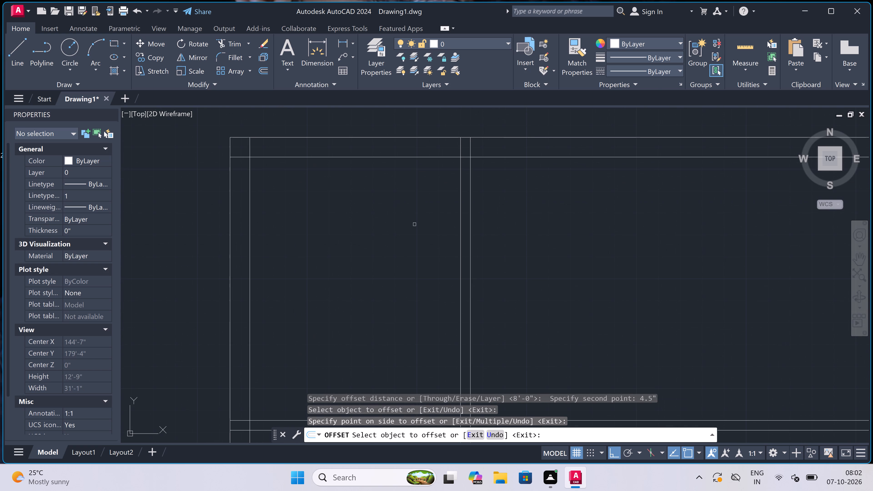
pyautogui.press('Escape')
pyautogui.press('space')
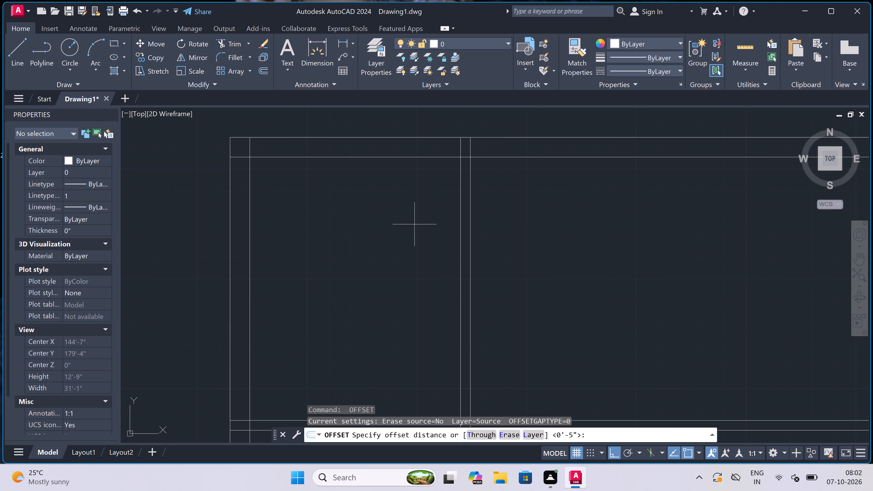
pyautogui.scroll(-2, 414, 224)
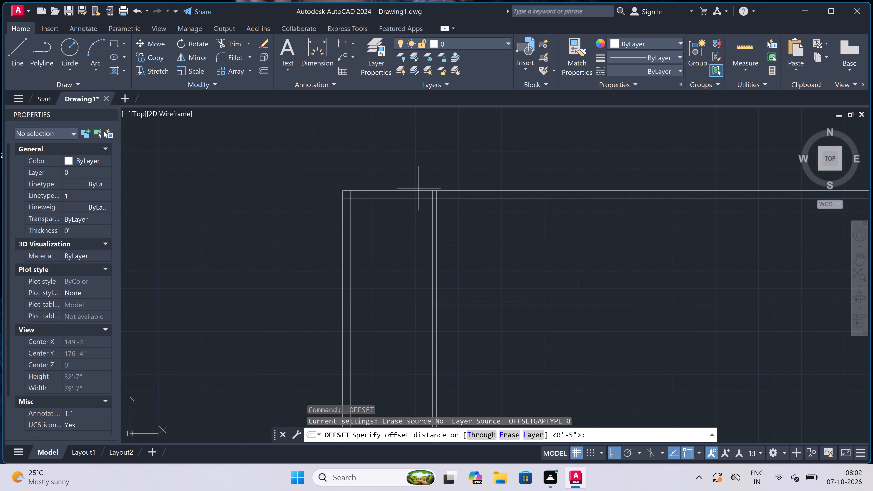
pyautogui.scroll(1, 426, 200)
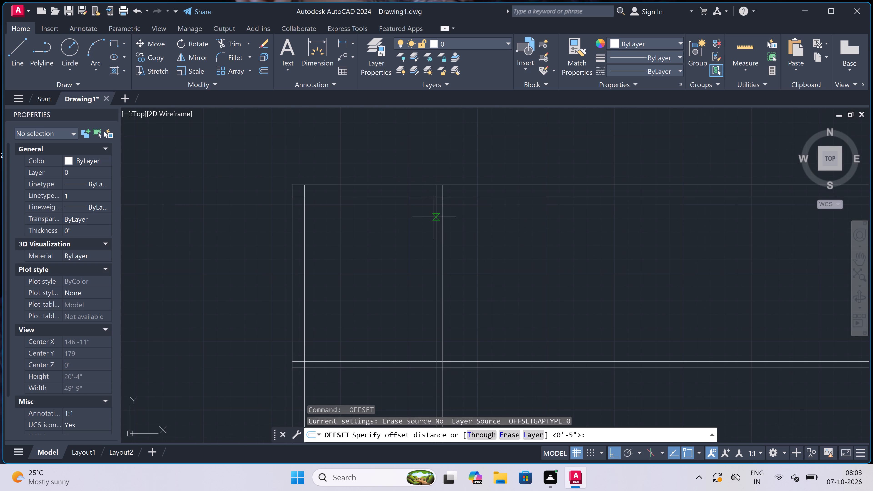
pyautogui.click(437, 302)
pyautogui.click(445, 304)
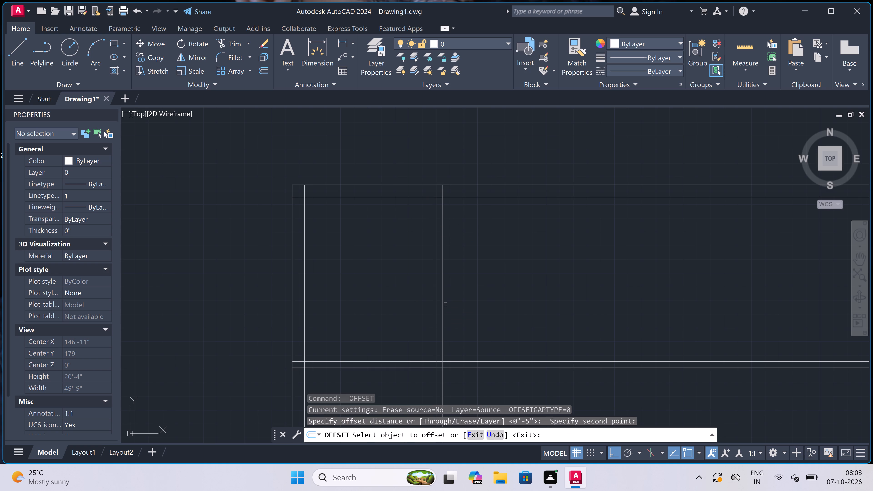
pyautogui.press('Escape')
# Draw a short horizontal line across the vertical 4.5" partition, a little over halfway down the upper-left room.
pyautogui.write('l')
pyautogui.press('space')
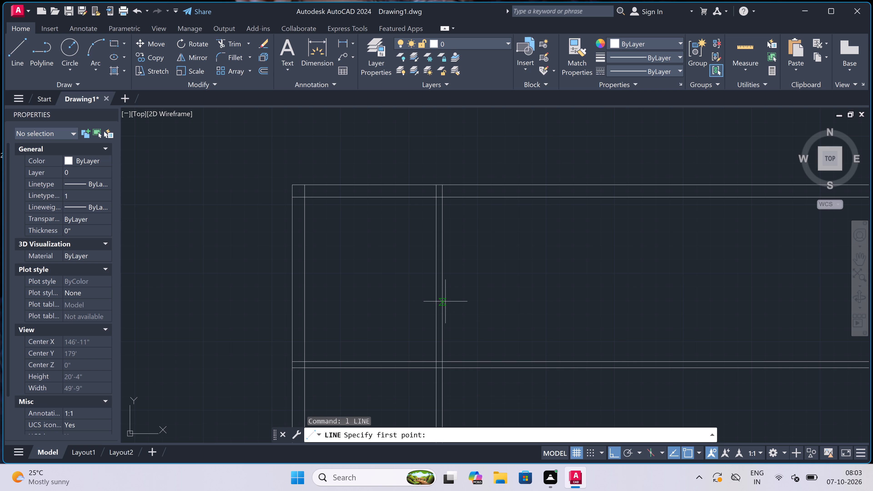
pyautogui.click(442, 296)
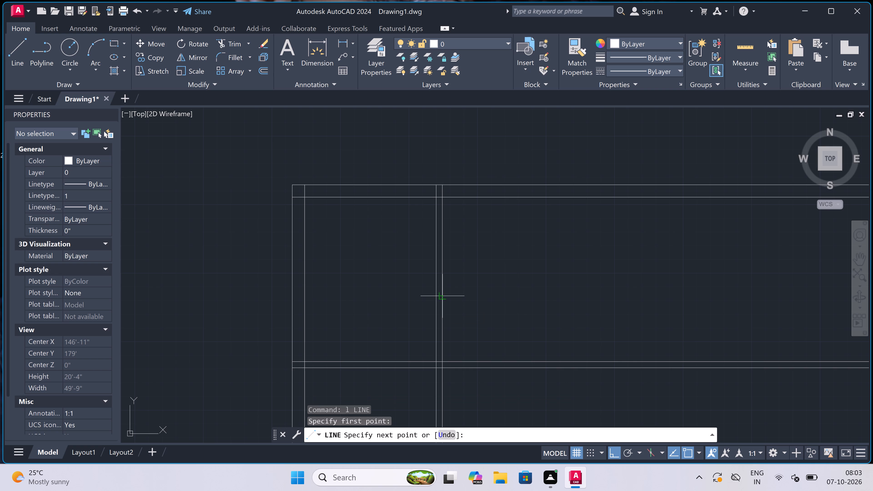
pyautogui.scroll(1, 436, 296)
pyautogui.click(436, 297)
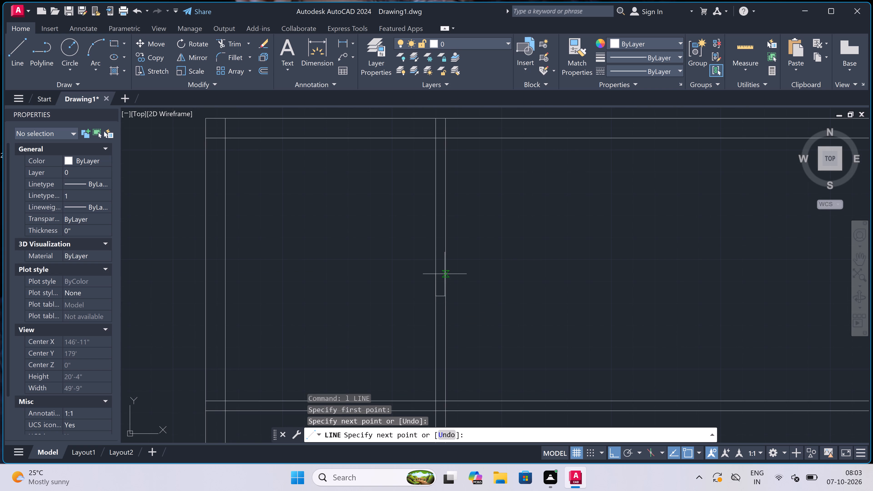
pyautogui.press('Escape')
# Trim both vertical partition lines between the short cross line and the horizontal partition to open a gap.
pyautogui.write('tr')
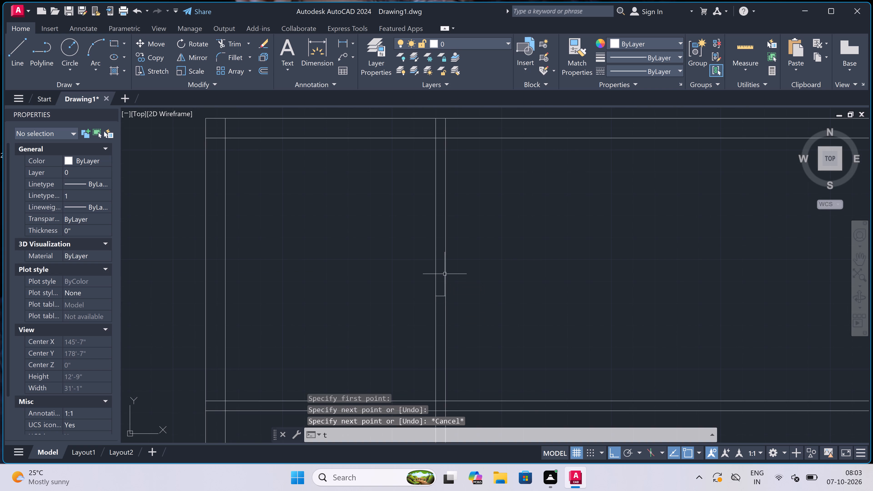
pyautogui.press('space')
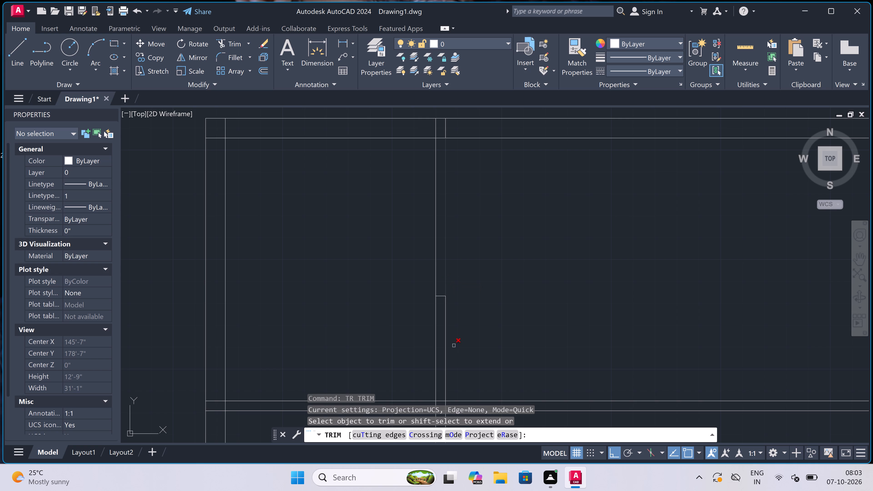
pyautogui.click(452, 354)
pyautogui.doubleClick(407, 337)
pyautogui.scroll(-1, 426, 202)
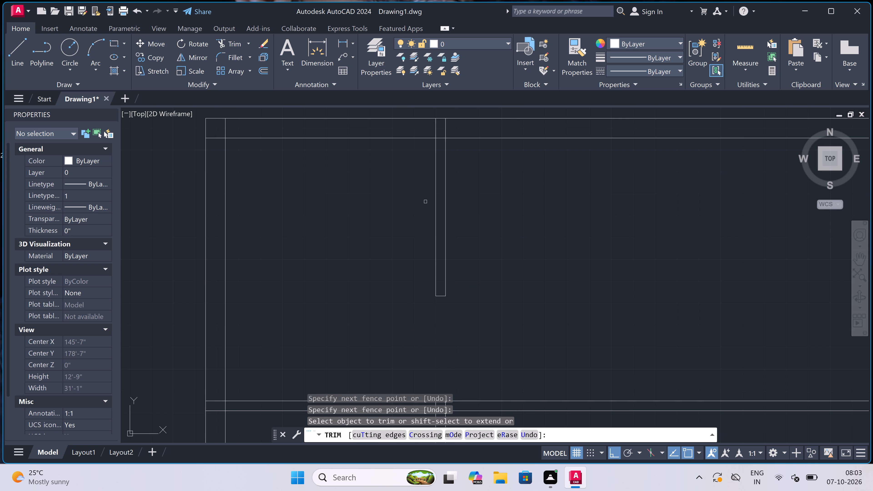
pyautogui.scroll(-1, 425, 202)
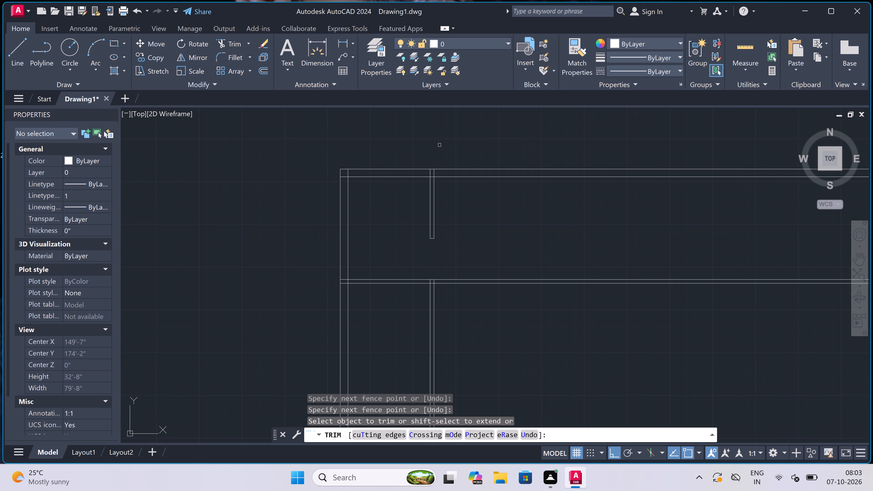
pyautogui.scroll(1, 439, 145)
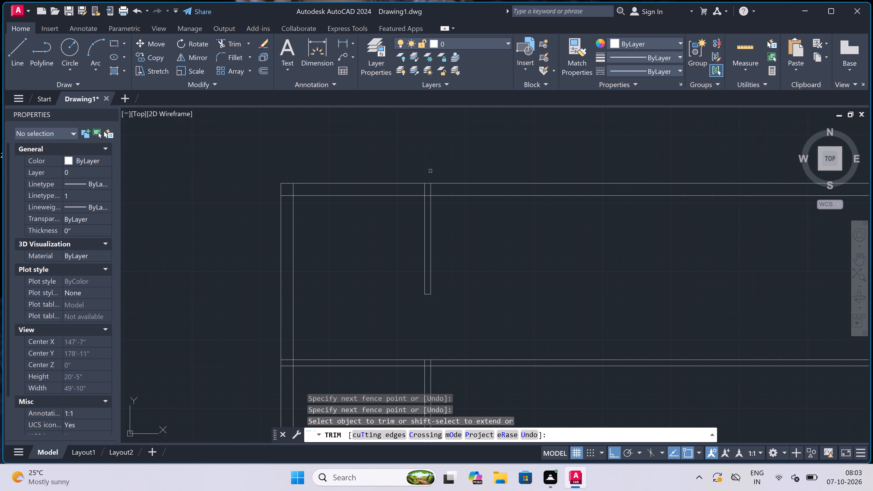
pyautogui.scroll(1, 436, 174)
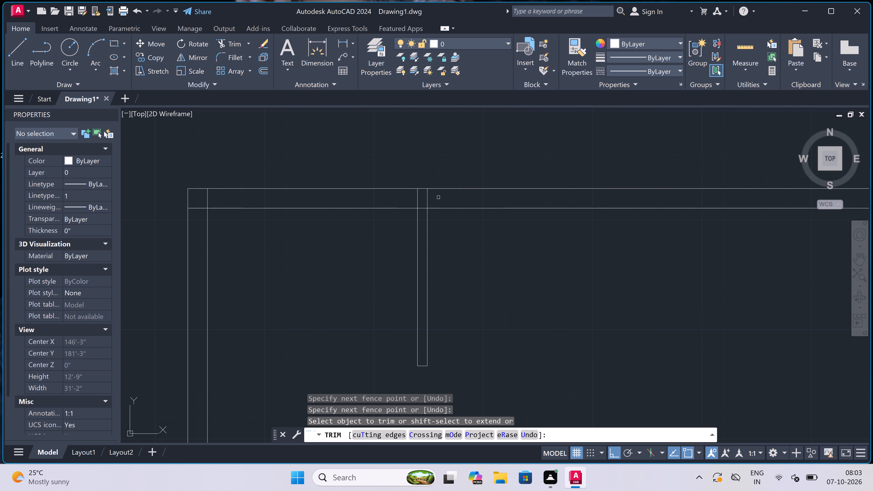
pyautogui.press('Escape')
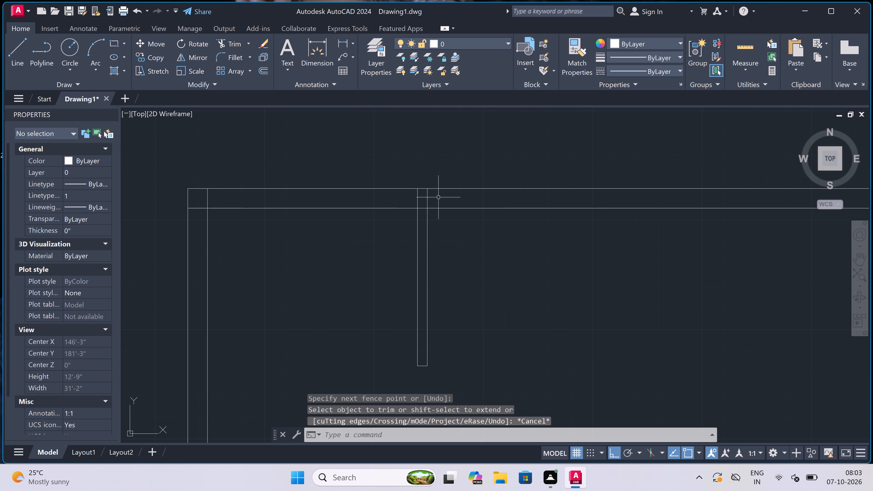
# Draw a wall strip from the vertical partition's left line: about 3'-6" to the right, 9" up, and back to that line.
pyautogui.write('l')
pyautogui.press('space')
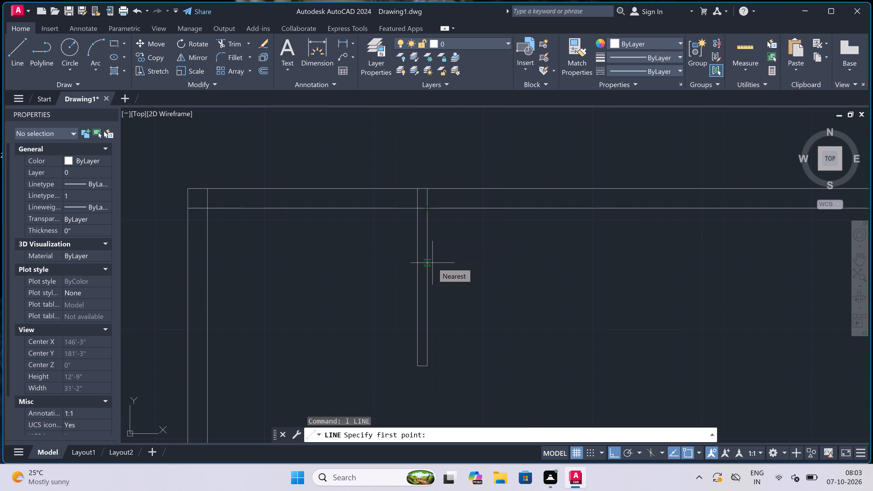
pyautogui.click(416, 278)
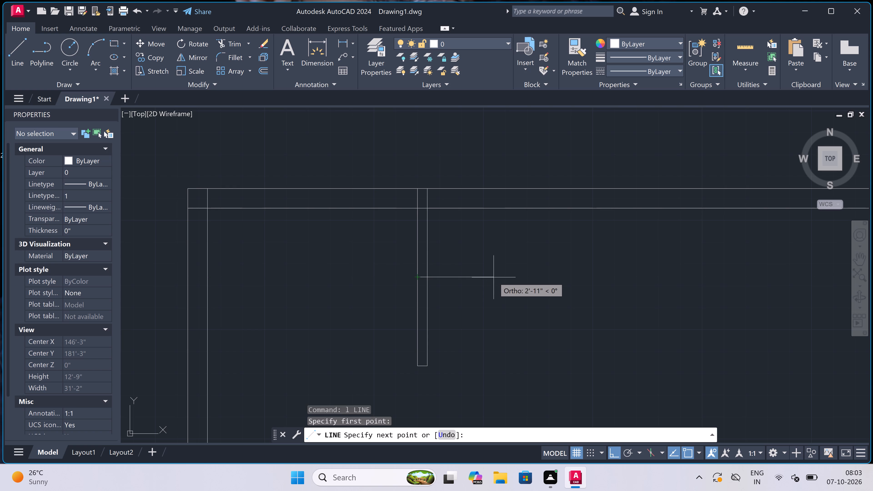
pyautogui.doubleClick(510, 277)
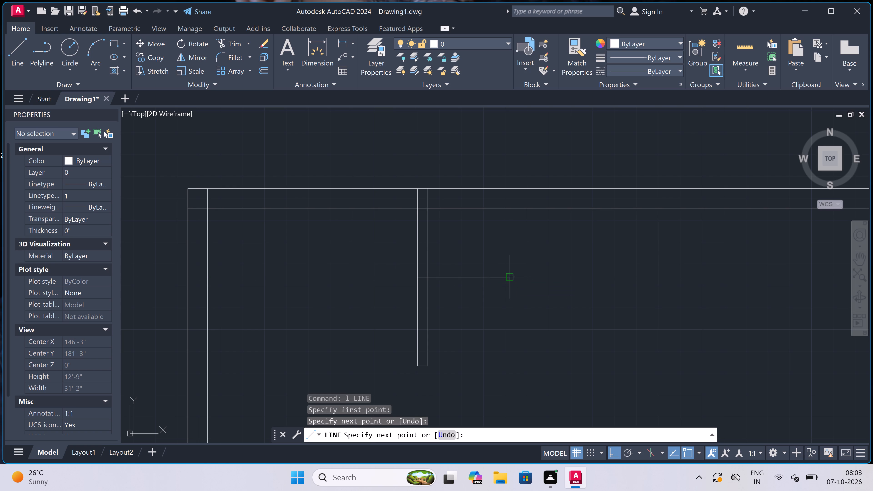
pyautogui.press('9')
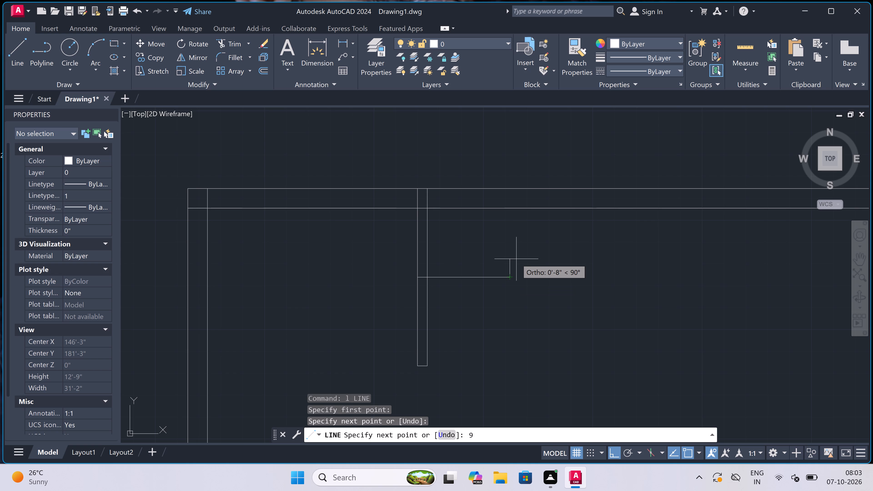
pyautogui.write('"')
pyautogui.press('space')
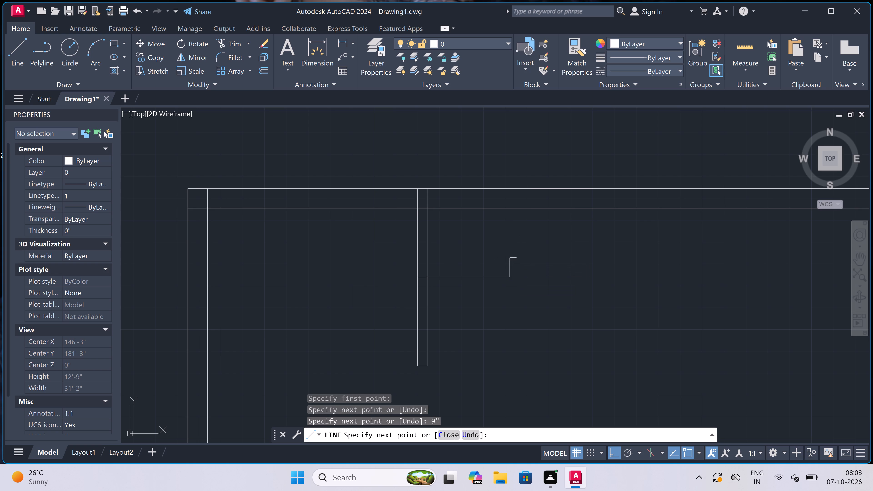
pyautogui.doubleClick(418, 260)
pyautogui.press('Escape')
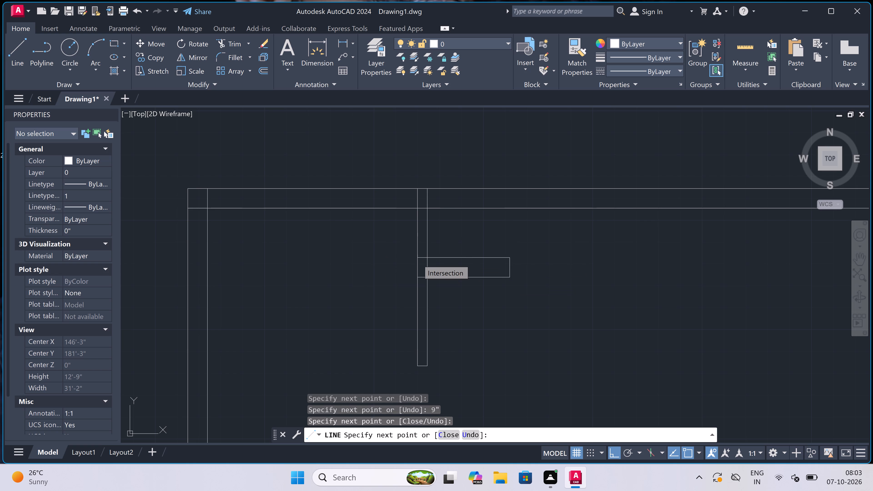
# Trim the partition's right line away inside the 9" strip and from there up to the top wall's outer line.
pyautogui.write('tr')
pyautogui.press('space')
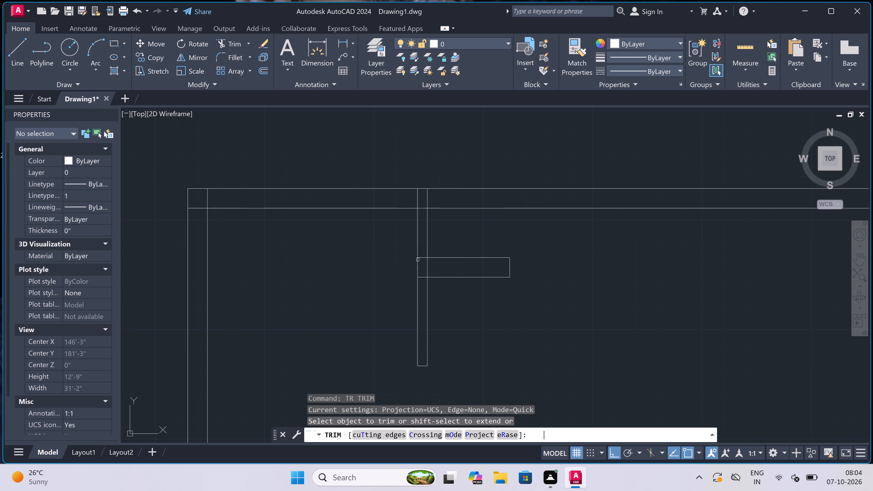
pyautogui.click(422, 270)
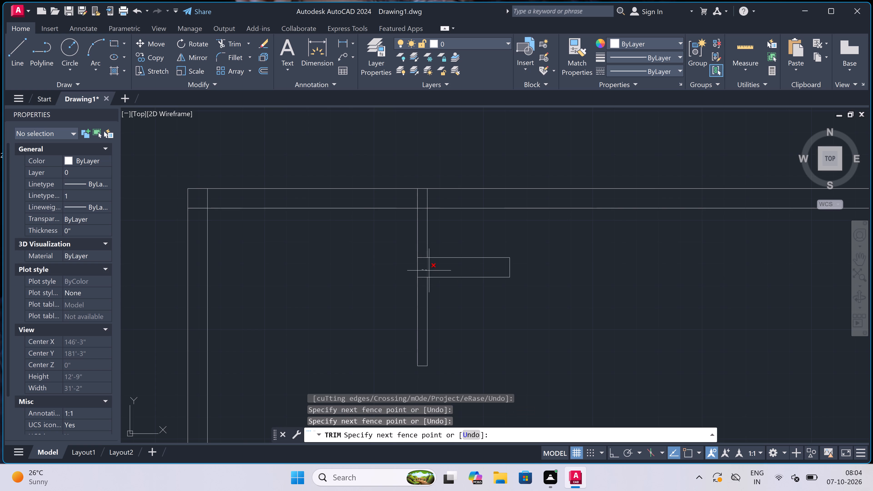
pyautogui.click(431, 270)
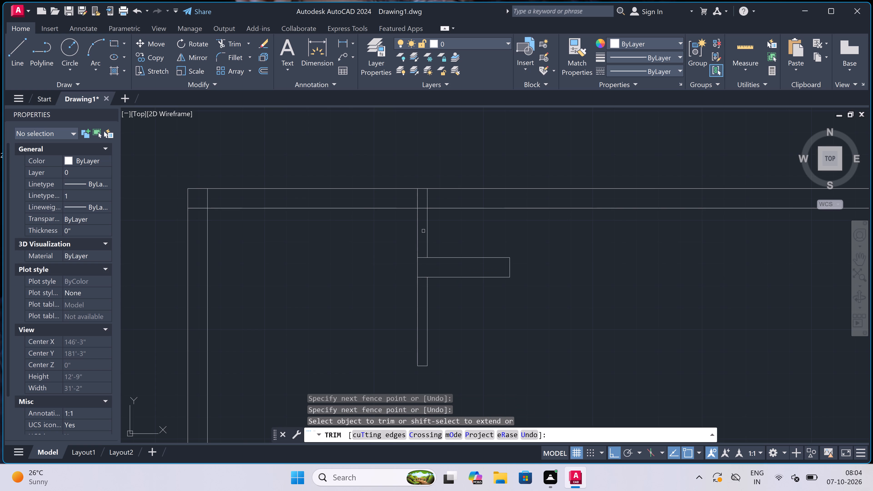
pyautogui.click(423, 231)
pyautogui.click(436, 232)
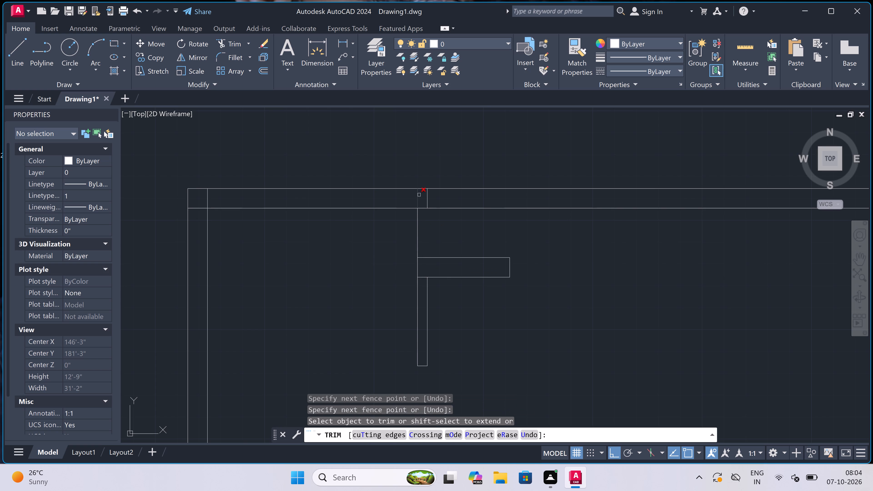
pyautogui.doubleClick(426, 195)
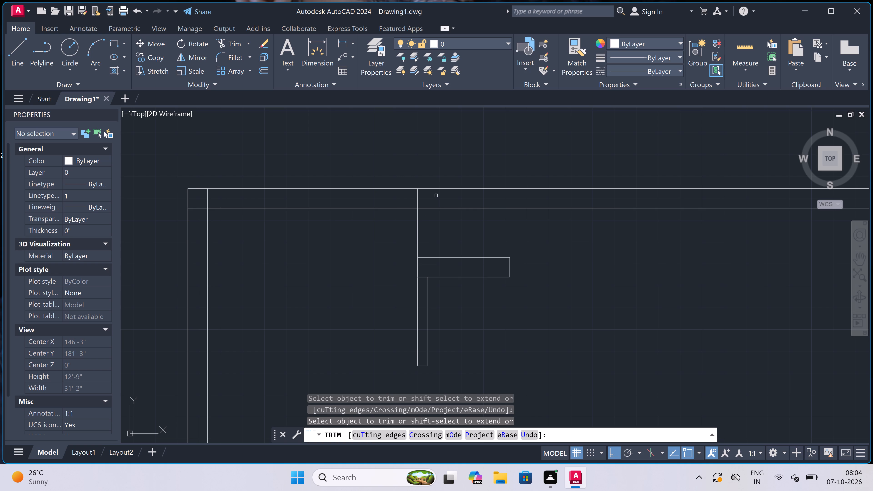
pyautogui.press('Escape')
# Draw a vertical line from the 9" strip's upper-right corner up to the top wall's outer line.
pyautogui.write('l')
pyautogui.press('space')
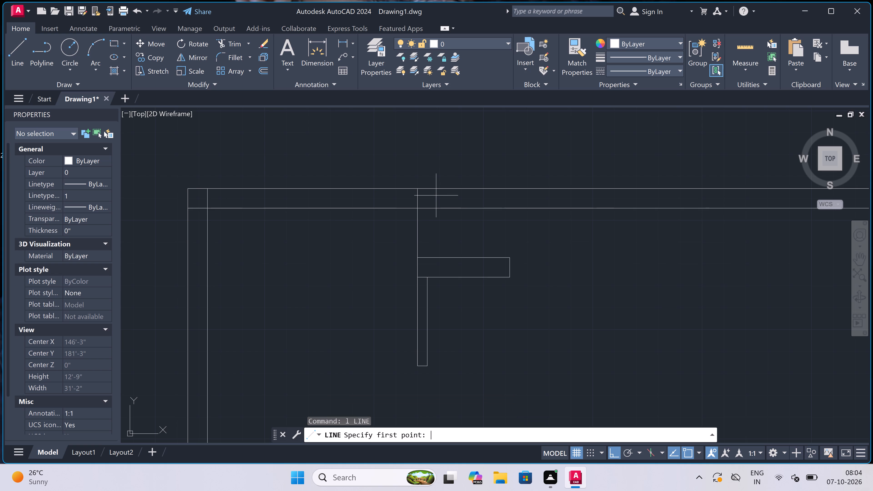
pyautogui.doubleClick(509, 256)
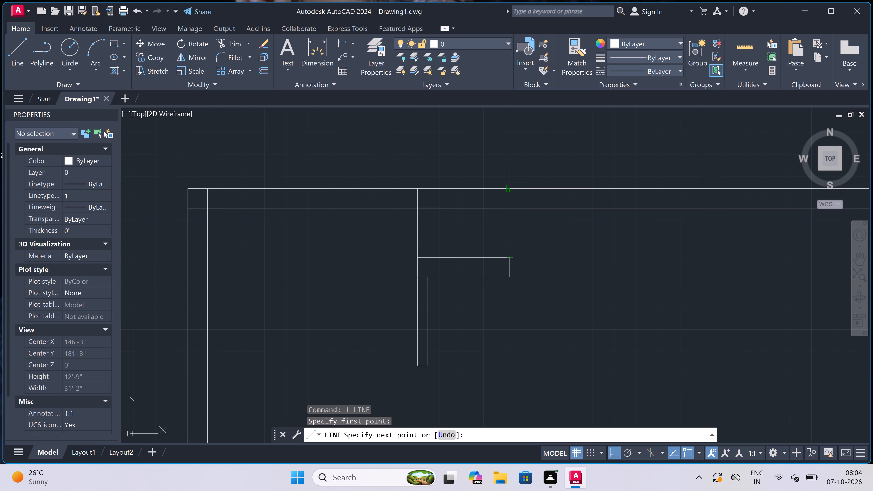
pyautogui.doubleClick(510, 187)
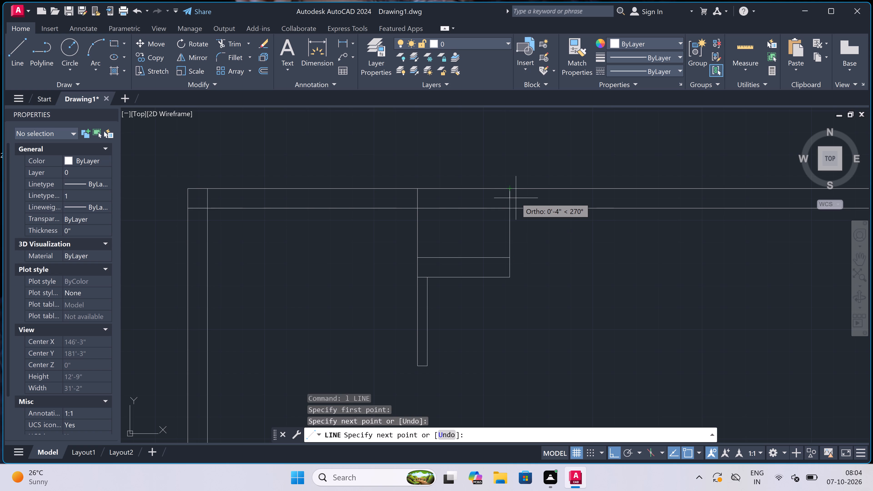
# Continue the line 4.5" down from the top wall's outer line, about 1'-8" left, and down to the 9" strip's upper edge.
pyautogui.press('4')
pyautogui.write('.5')
pyautogui.write('"')
pyautogui.press('space')
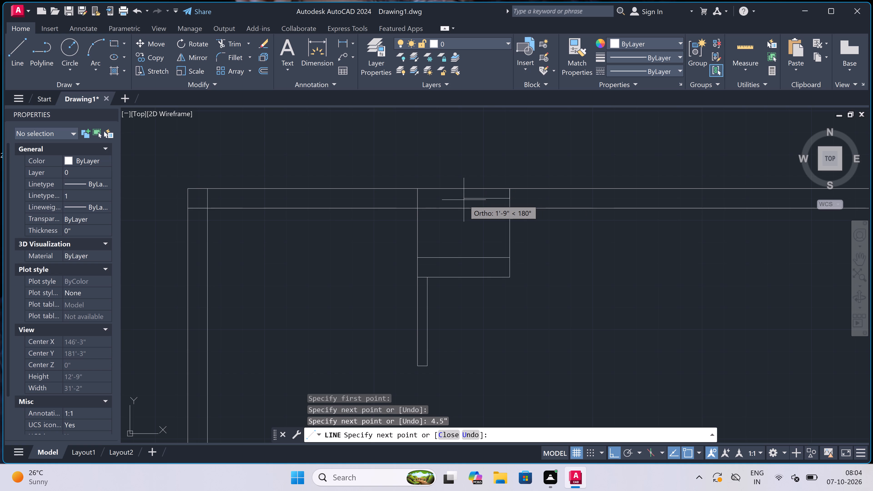
pyautogui.scroll(1, 464, 200)
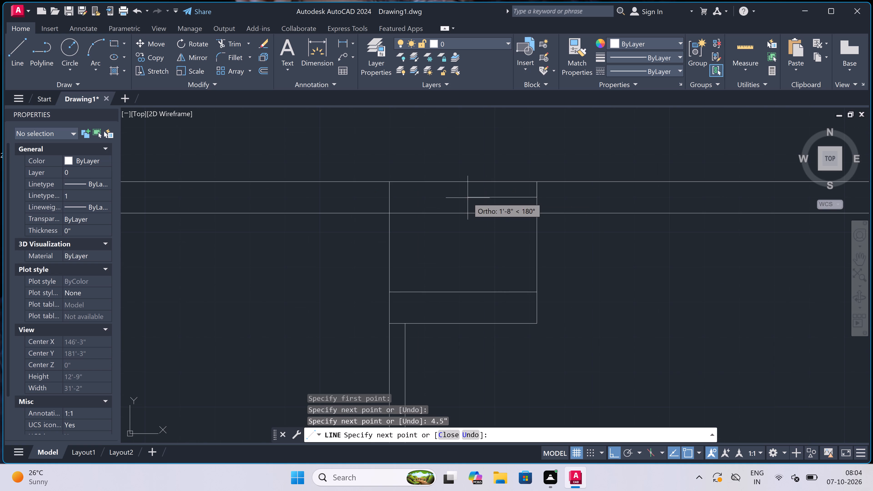
pyautogui.click(468, 198)
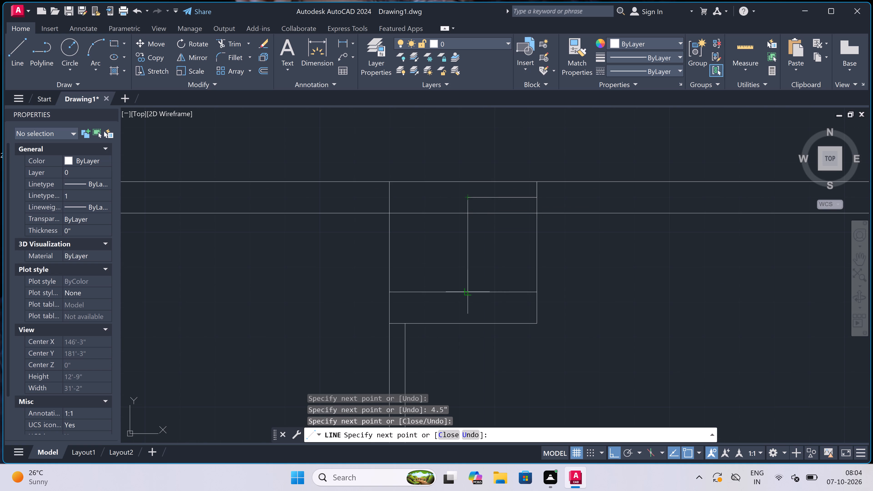
pyautogui.click(467, 292)
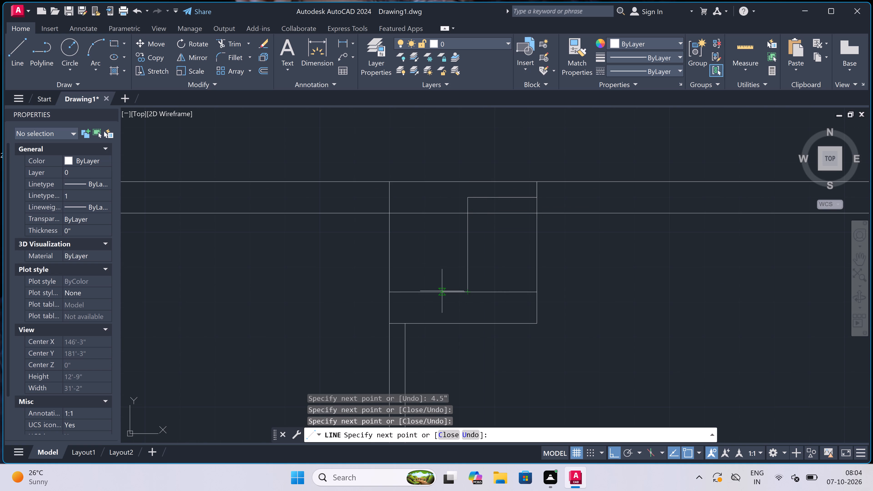
# Continue the line 9" left along the strip's upper edge and up to the top wall's inner line.
pyautogui.write('9"')
pyautogui.press('space')
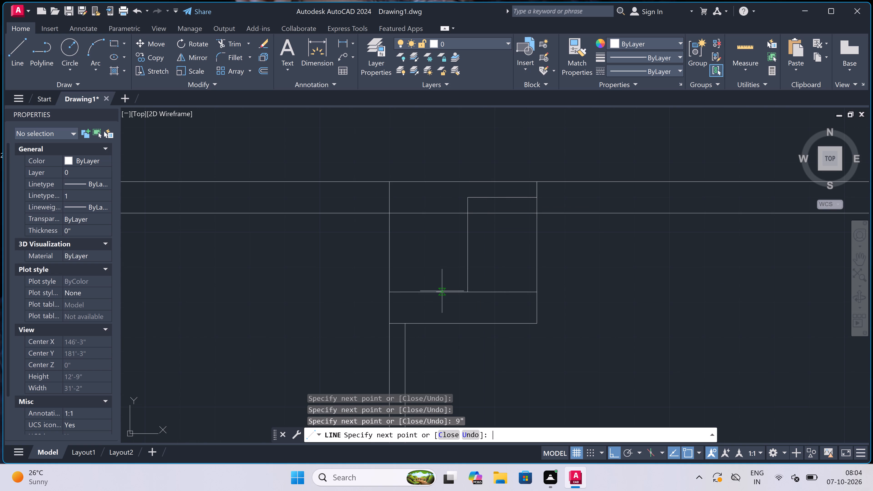
pyautogui.scroll(1, 443, 294)
pyautogui.scroll(-1, 443, 288)
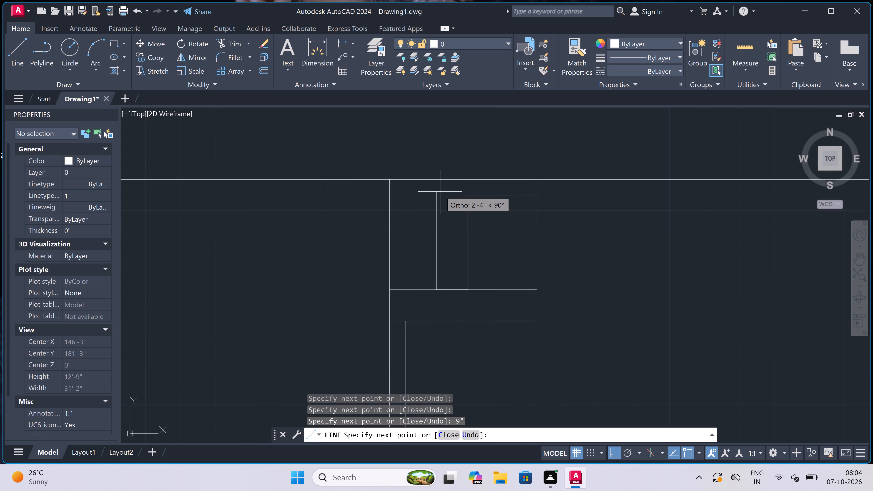
pyautogui.scroll(1, 440, 192)
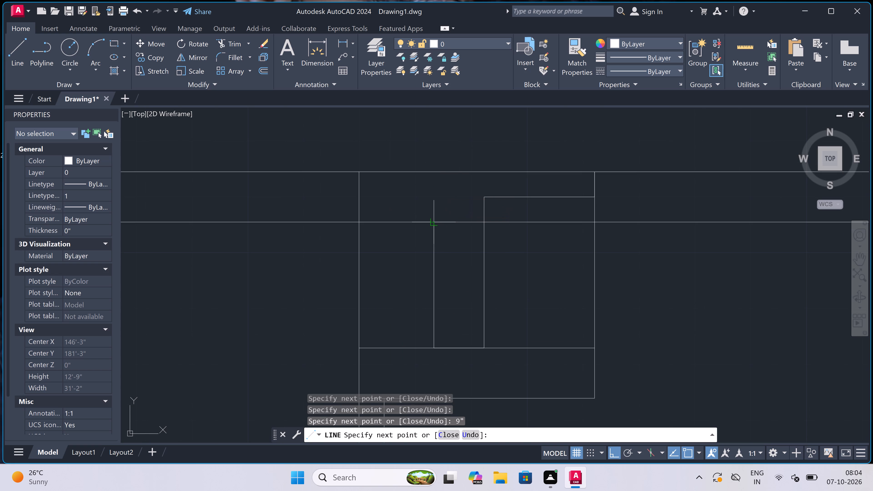
pyautogui.click(433, 223)
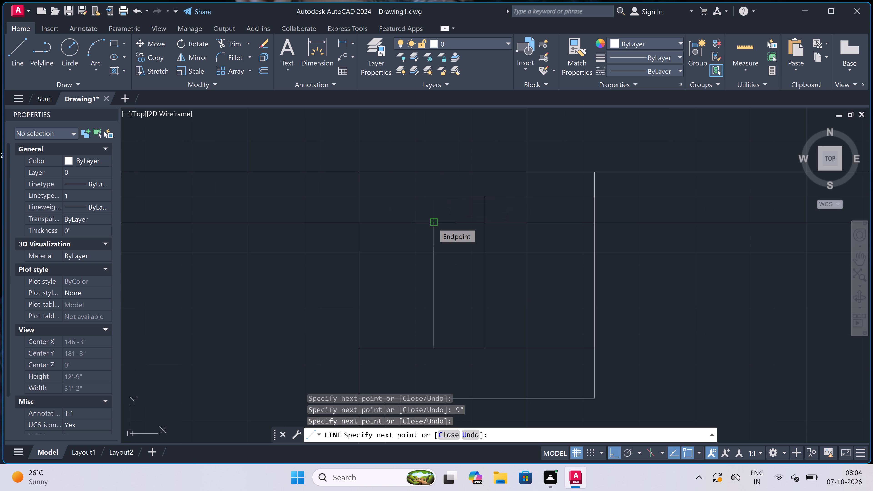
pyautogui.press('Escape')
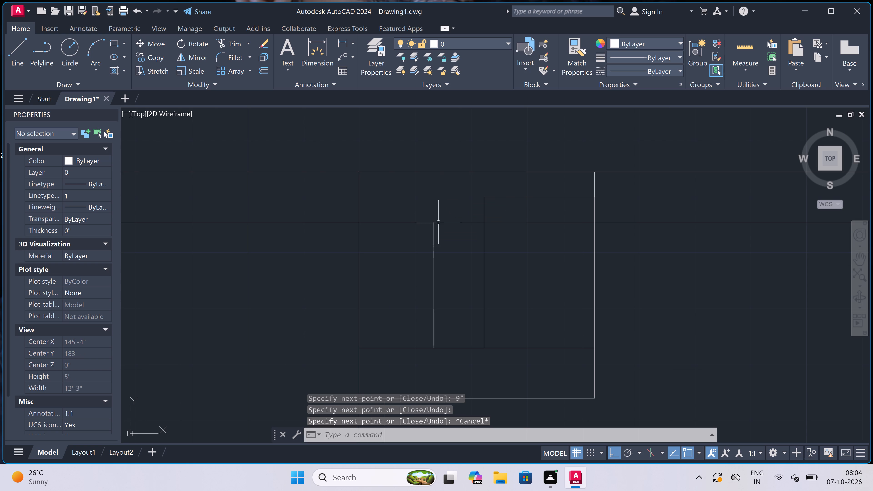
# Move the two new vertical lines and the short horizontal line between the walls slightly to the right.
pyautogui.click(492, 243)
pyautogui.click(378, 325)
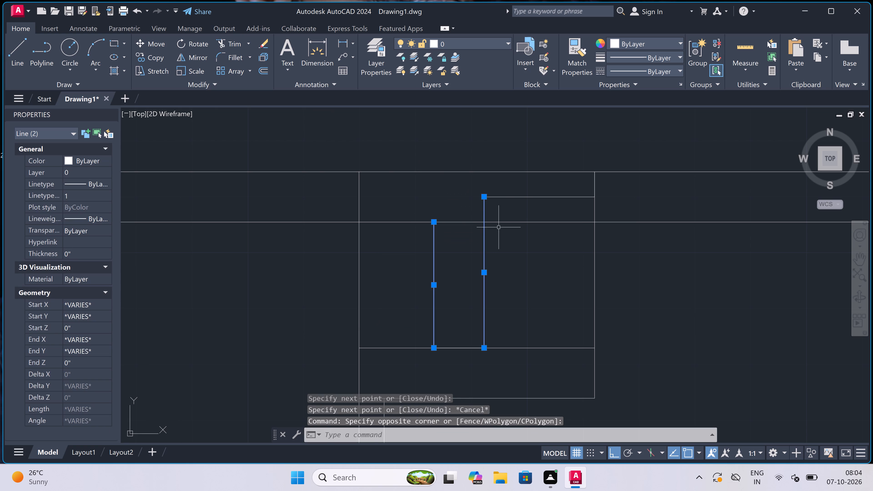
pyautogui.click(536, 183)
pyautogui.moveTo(536, 184); pyautogui.dragTo(533, 188)
pyautogui.click(524, 195)
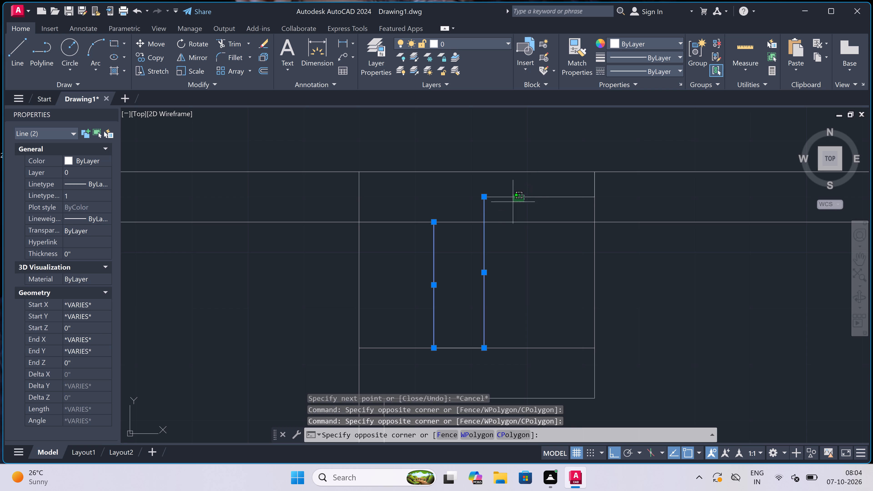
pyautogui.click(512, 203)
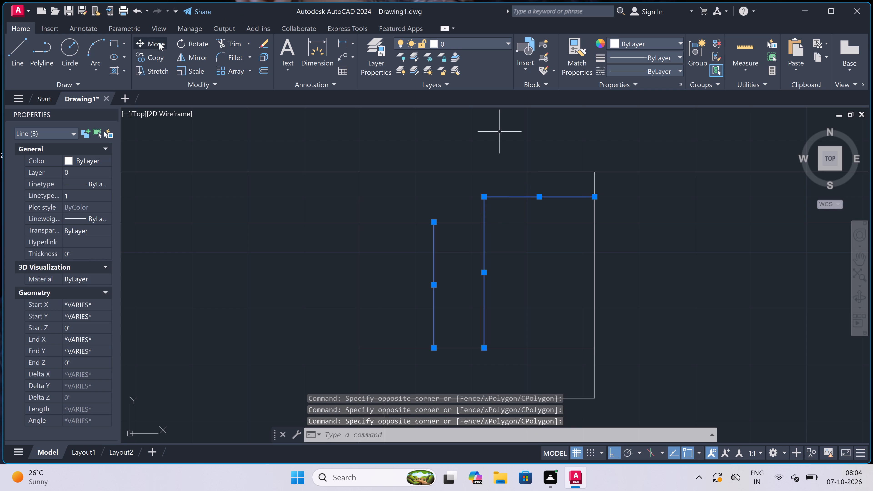
pyautogui.click(157, 42)
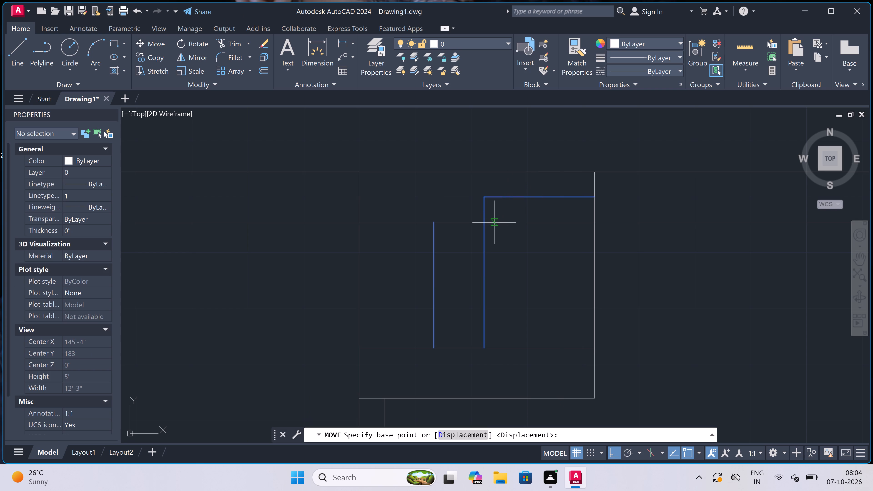
pyautogui.click(486, 221)
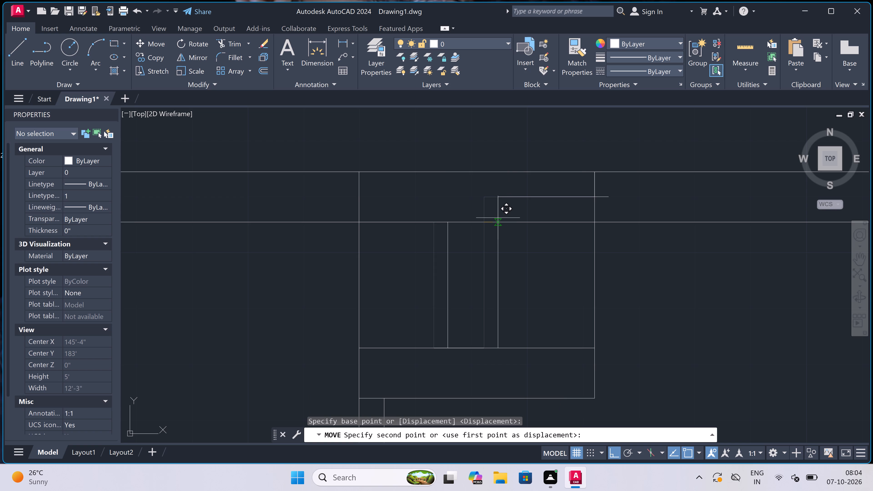
pyautogui.click(499, 217)
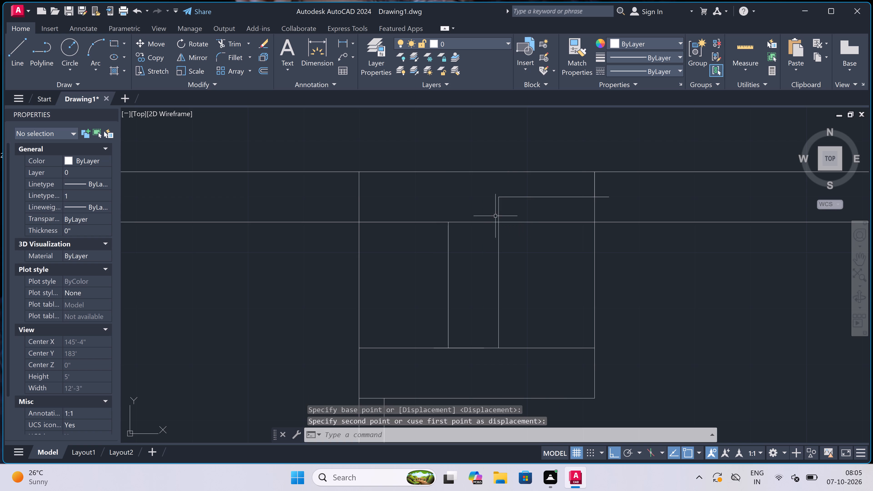
# Trim the top wall's inner line from the left new vertical to the enclosure's right side, and the short horizontal line's overhang.
pyautogui.write('tr')
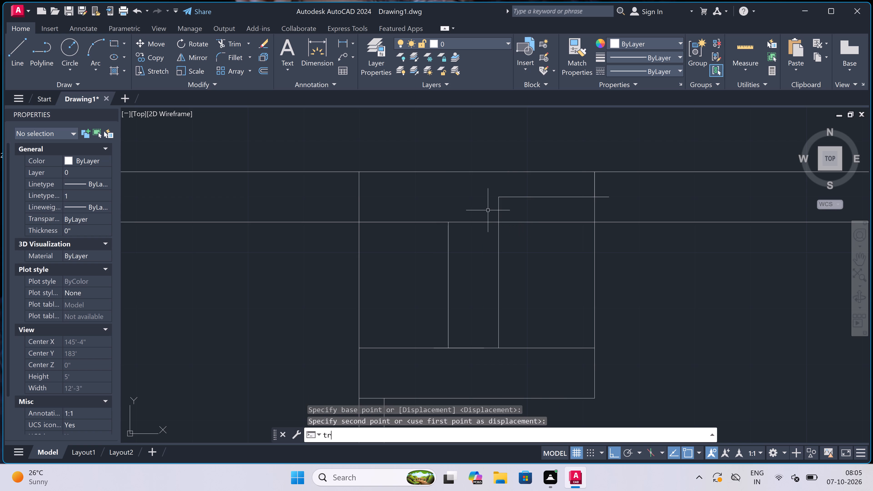
pyautogui.press('space')
pyautogui.click(478, 201)
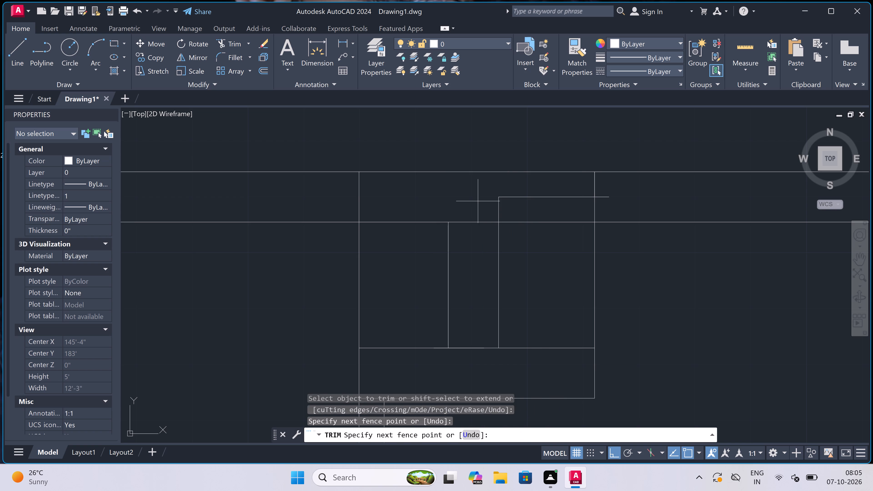
pyautogui.click(474, 250)
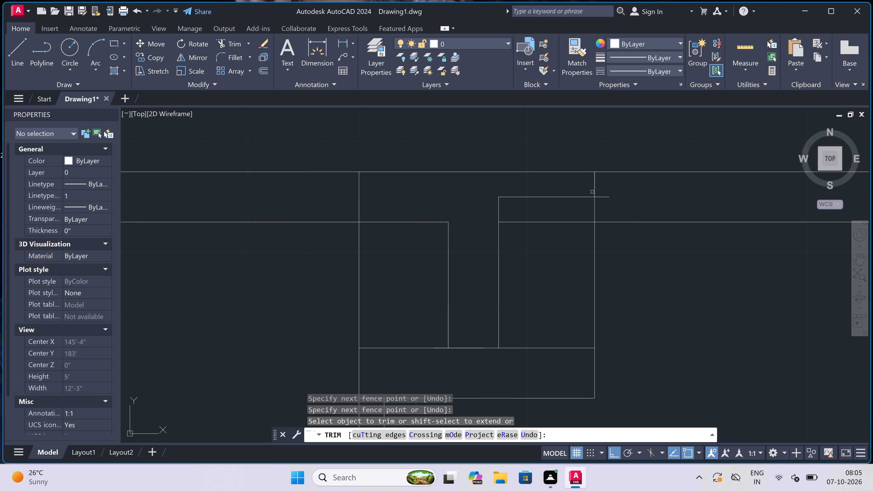
pyautogui.scroll(2, 604, 194)
pyautogui.moveTo(599, 201); pyautogui.dragTo(600, 204)
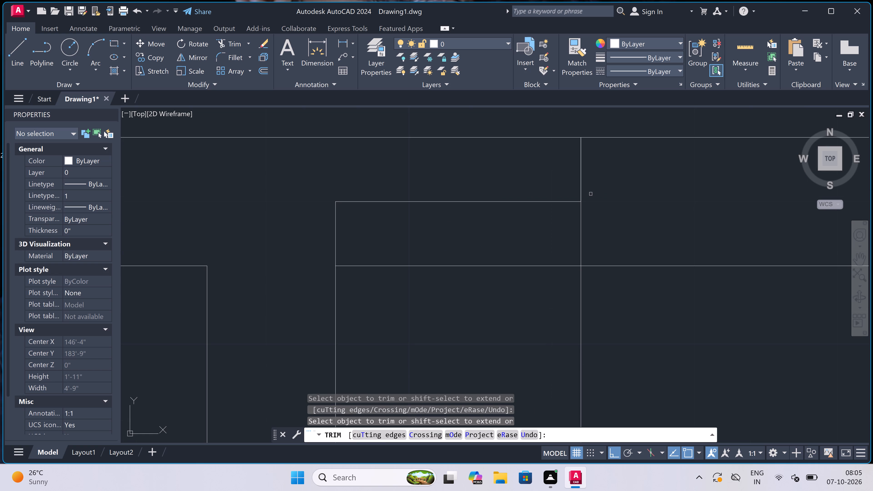
pyautogui.scroll(-2, 403, 178)
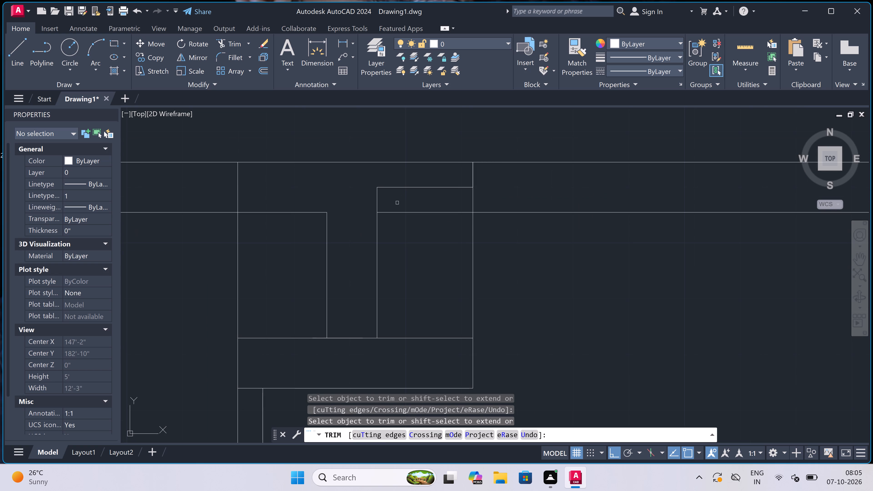
pyautogui.click(397, 203)
pyautogui.click(396, 213)
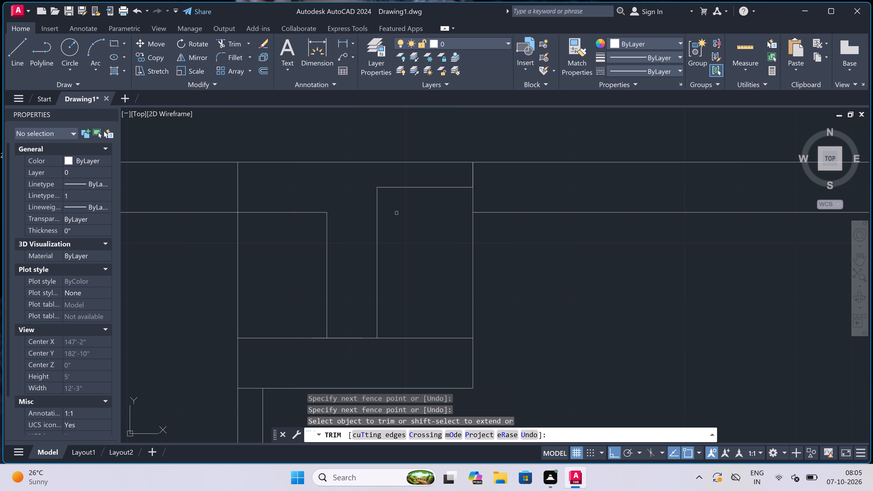
# Trim the enclosure's right side between the short horizontal line and the strip, and the top wall's inner line right of it.
pyautogui.scroll(1, 443, 205)
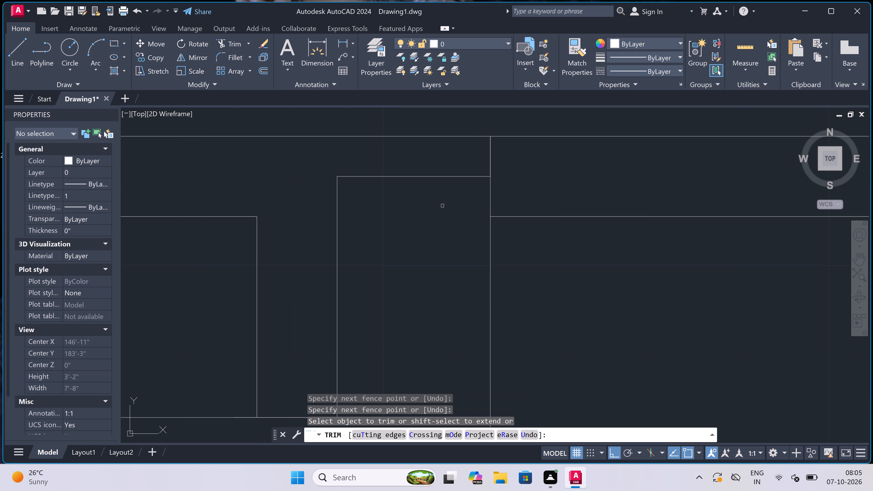
pyautogui.scroll(-3, 442, 206)
pyautogui.scroll(1, 464, 212)
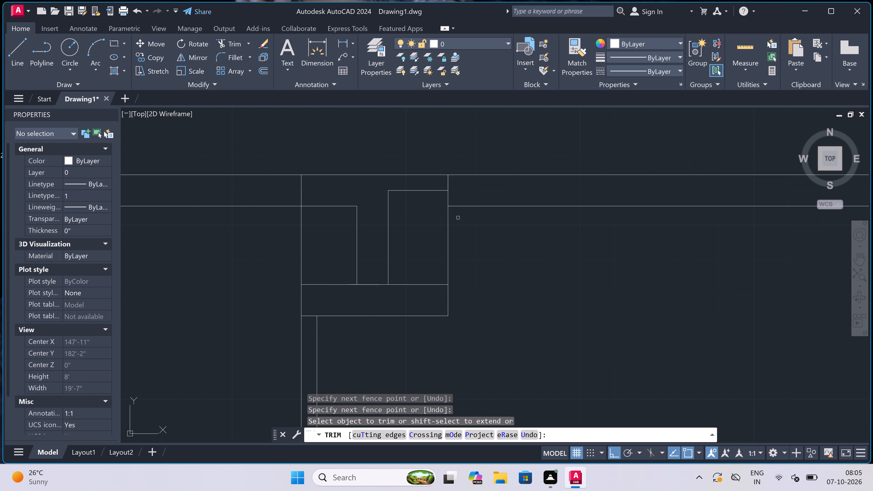
pyautogui.click(452, 224)
pyautogui.click(447, 225)
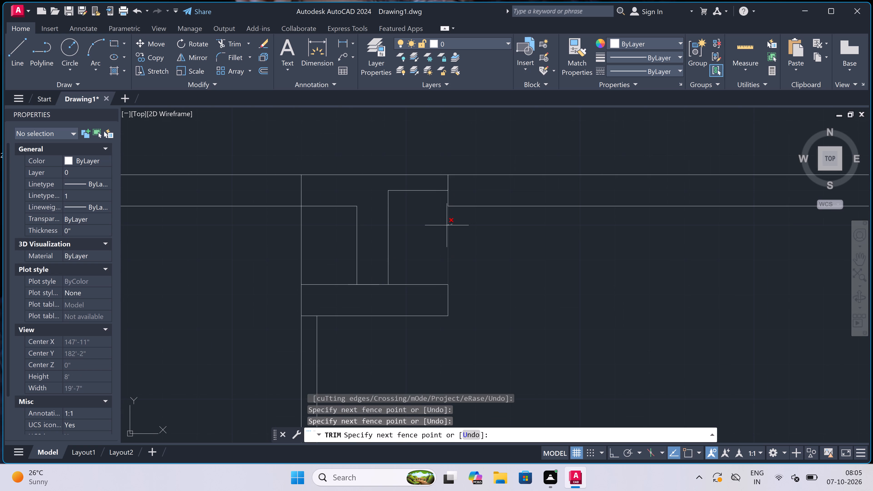
pyautogui.moveTo(474, 193); pyautogui.dragTo(477, 196)
pyautogui.click(471, 213)
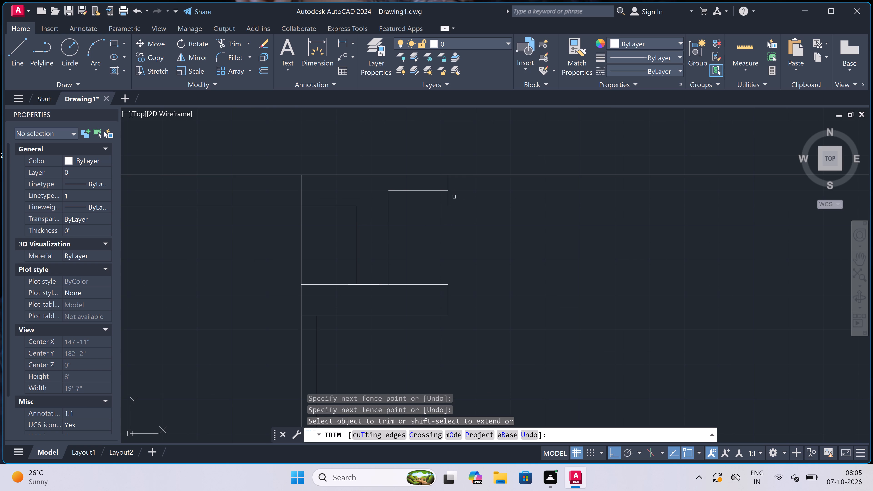
pyautogui.scroll(3, 451, 189)
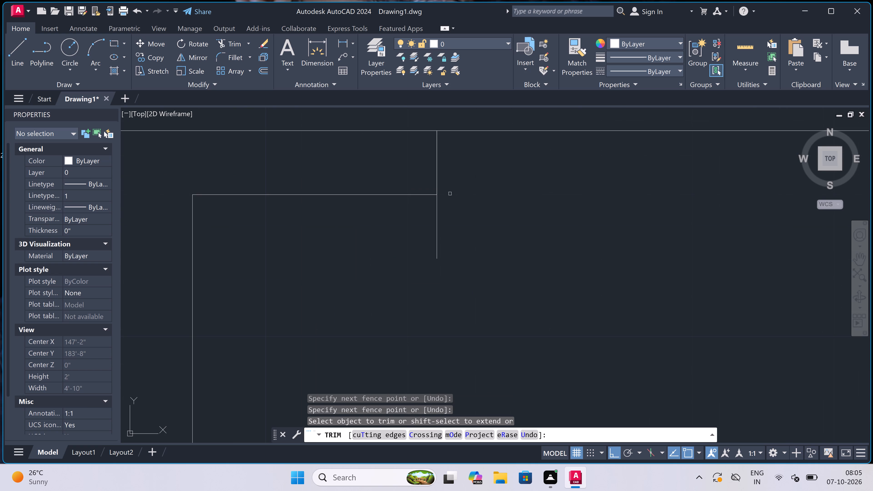
pyautogui.click(436, 233)
pyautogui.scroll(-3, 403, 233)
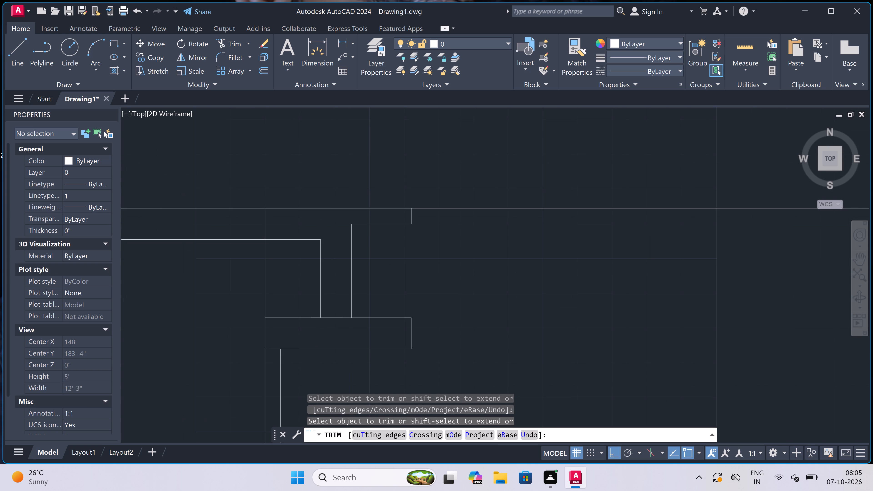
pyautogui.press('Escape')
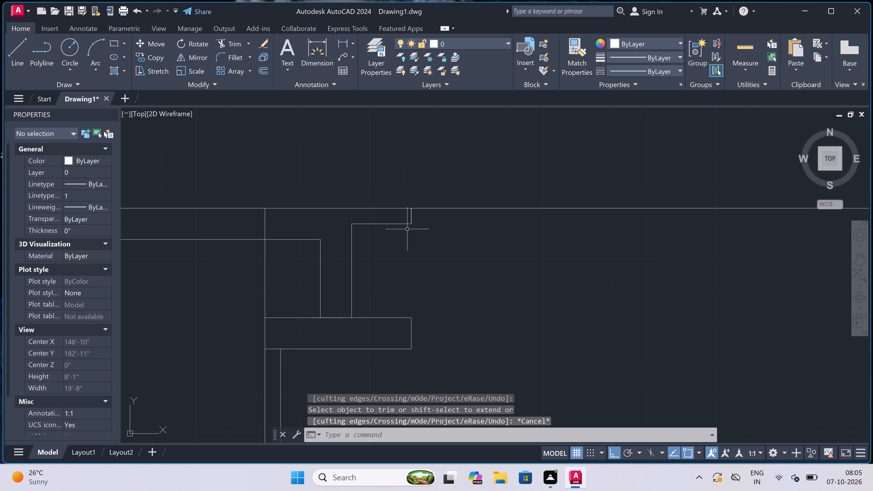
# Draw a horizontal line about 16'-4" to the right from the lower end of the 4.5" step, parallel to the top wall.
pyautogui.write('l')
pyautogui.press('space')
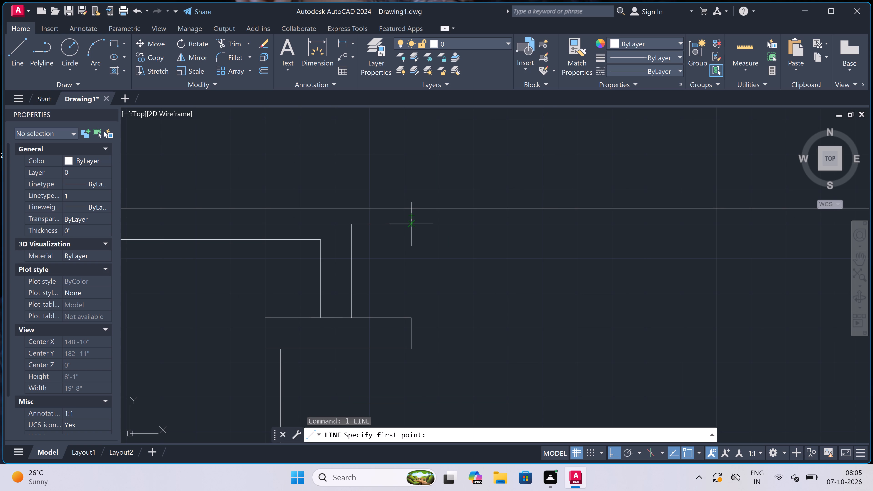
pyautogui.doubleClick(408, 221)
pyautogui.scroll(-2, 408, 221)
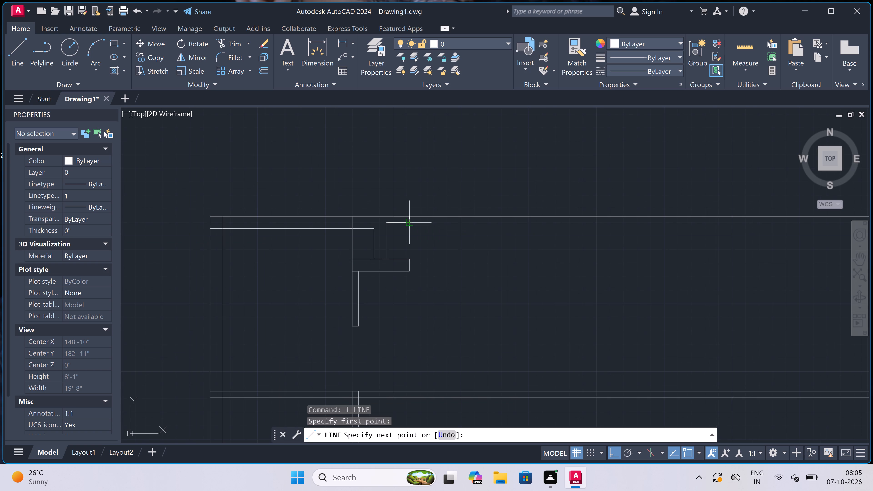
pyautogui.scroll(2, 676, 220)
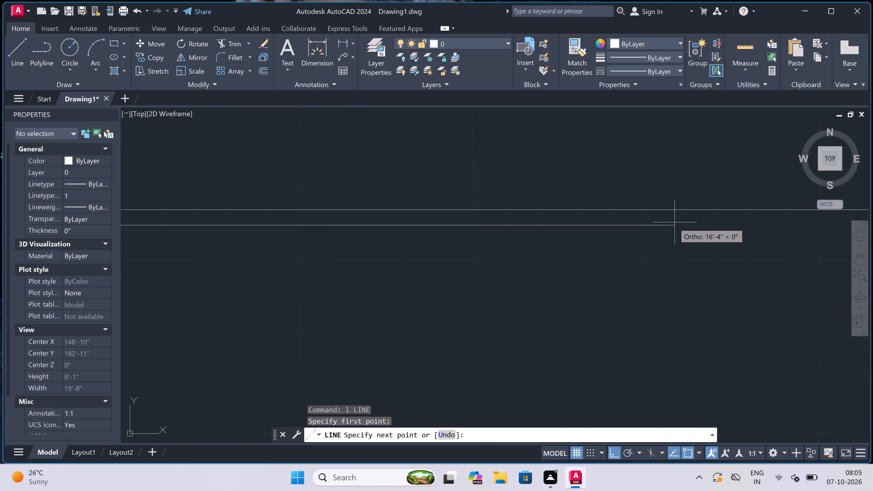
pyautogui.click(673, 225)
pyautogui.press('Escape')
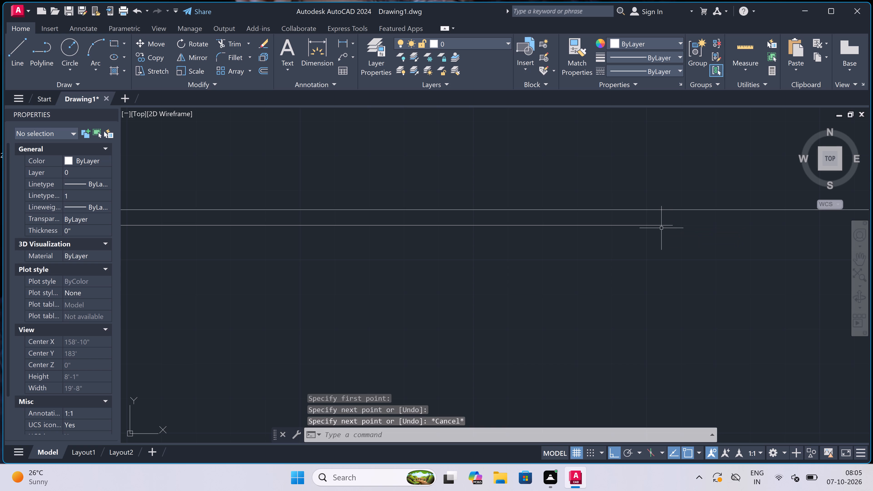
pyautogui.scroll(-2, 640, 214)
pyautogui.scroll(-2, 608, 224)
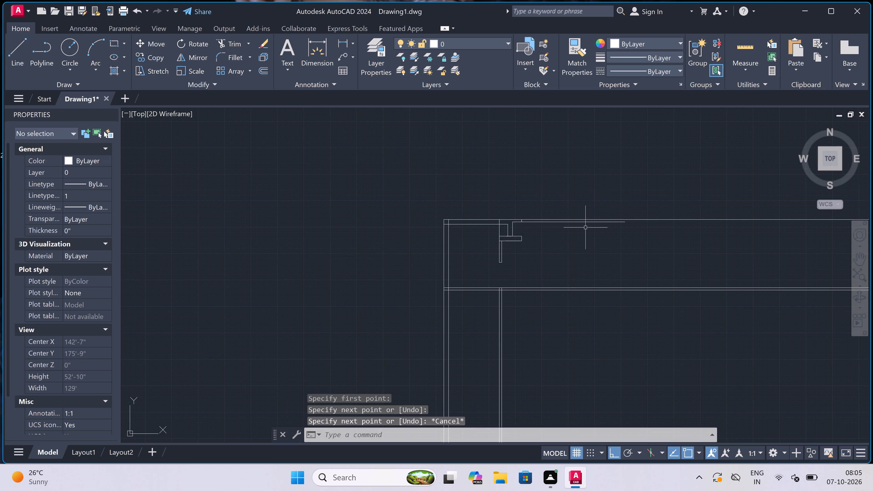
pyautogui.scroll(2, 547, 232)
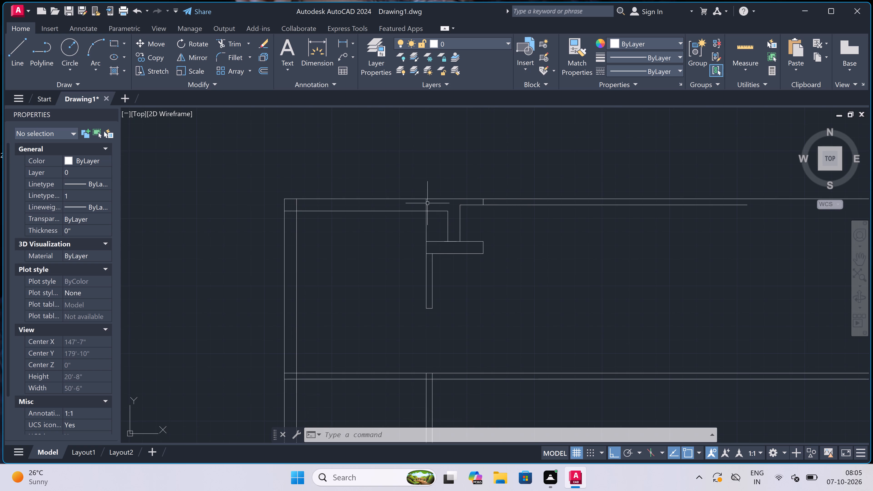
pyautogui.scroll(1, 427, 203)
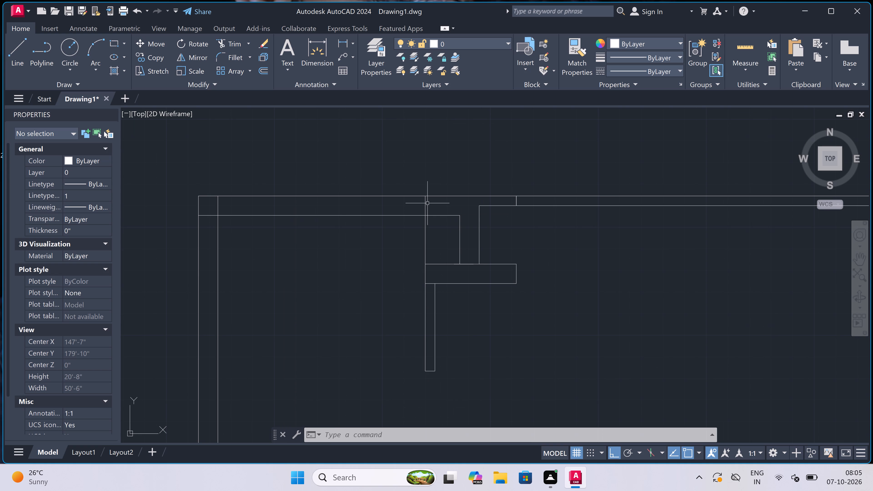
# Draw two crossing diagonal lines between opposite corners of the small rectangle below the top wall at the stepped junction.
pyautogui.scroll(2, 423, 231)
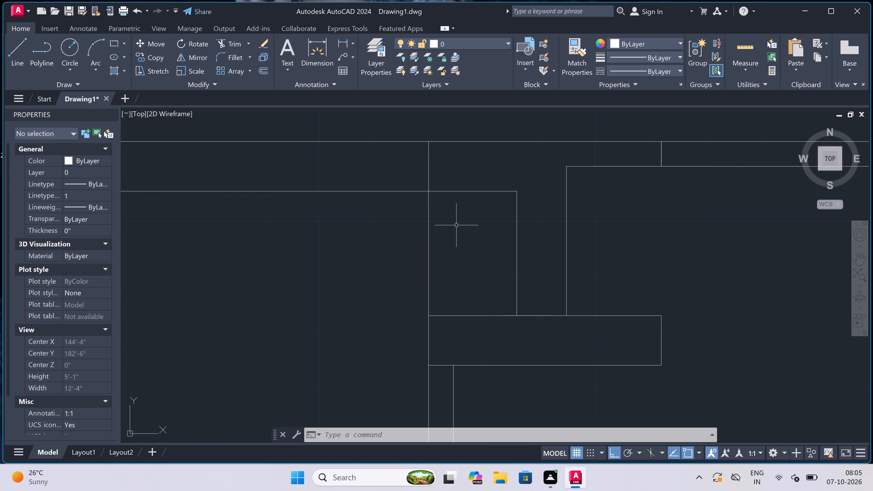
pyautogui.write('l')
pyautogui.press('space')
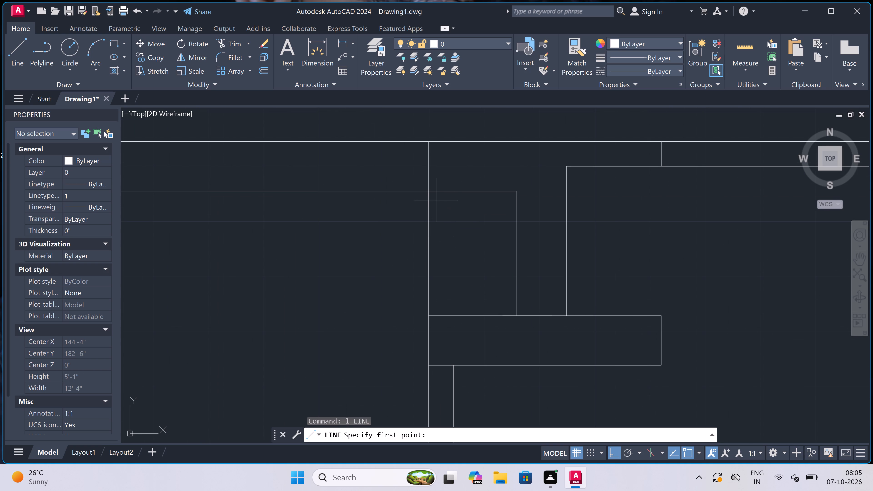
pyautogui.click(430, 191)
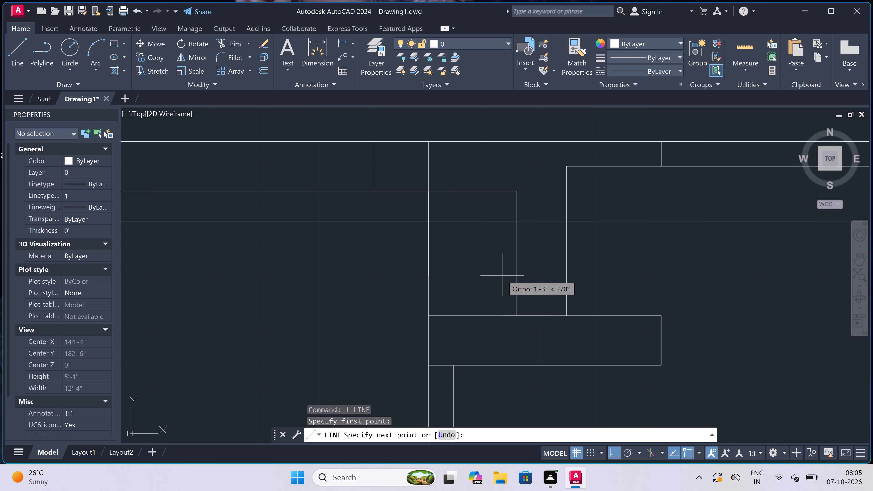
pyautogui.press('F8')
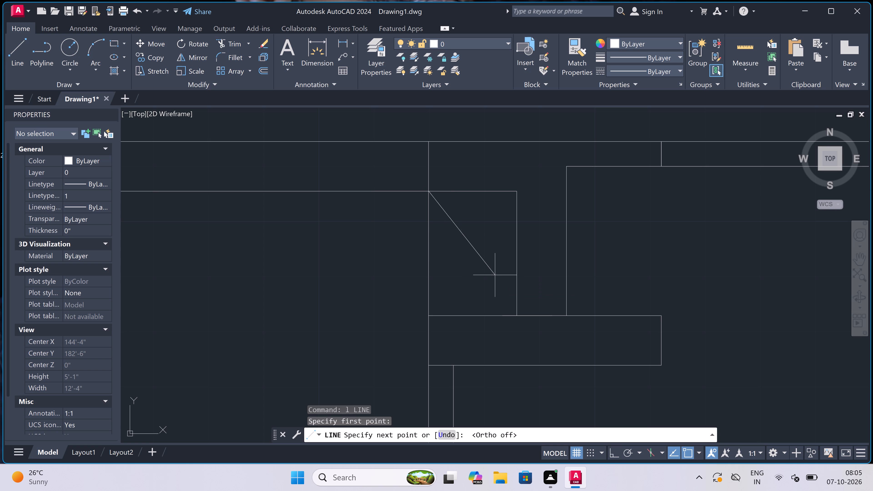
pyautogui.click(516, 317)
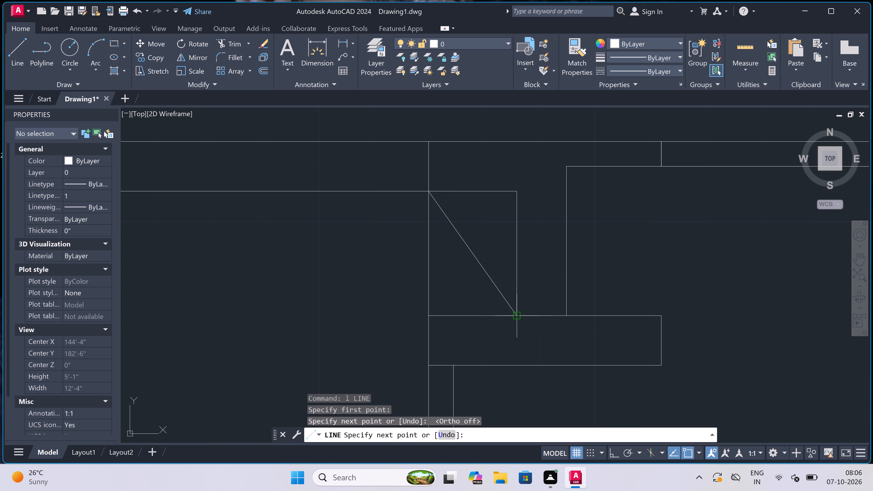
pyautogui.press('Escape')
pyautogui.press('space')
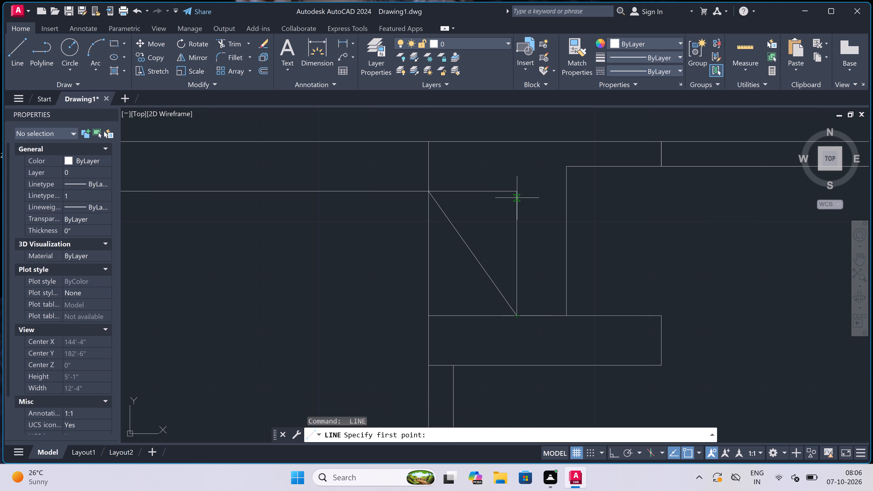
pyautogui.moveTo(516, 191); pyautogui.dragTo(514, 193)
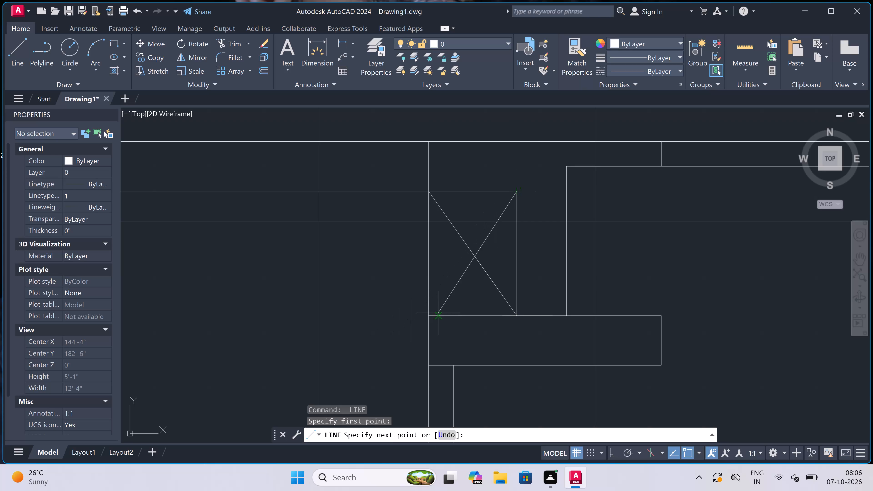
pyautogui.click(434, 316)
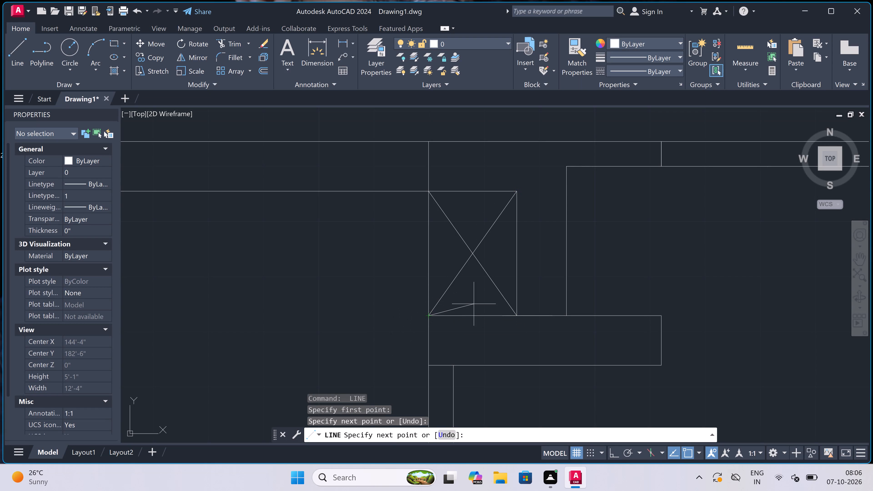
pyautogui.press('Escape')
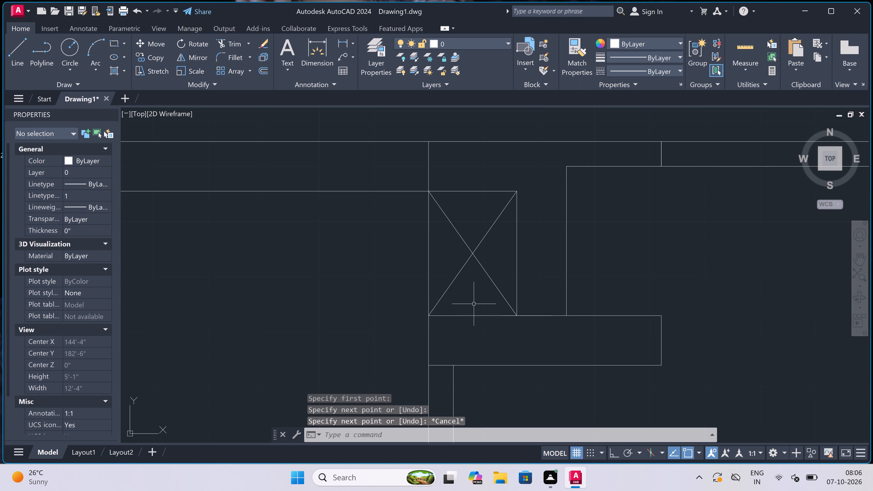
# Draw a window in the top wall left of the junction: a jamb line, a 3' centre line extended further right, and a closing jamb line.
pyautogui.scroll(-3, 473, 303)
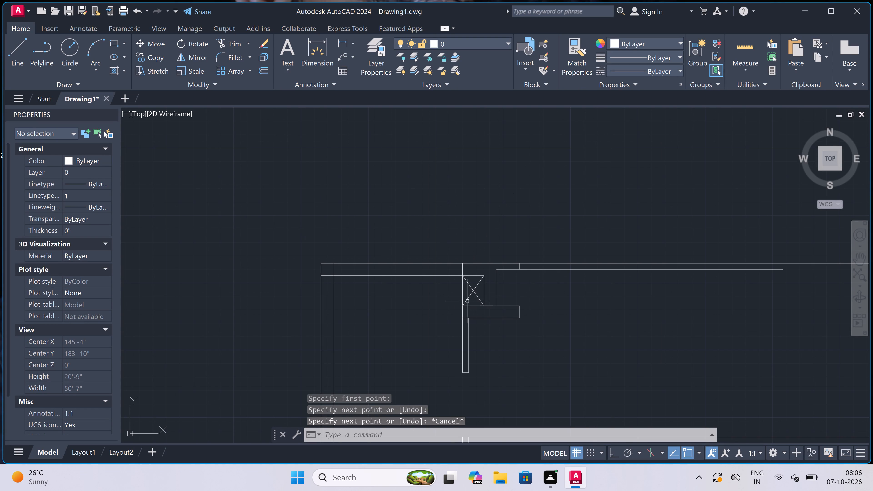
pyautogui.scroll(2, 387, 284)
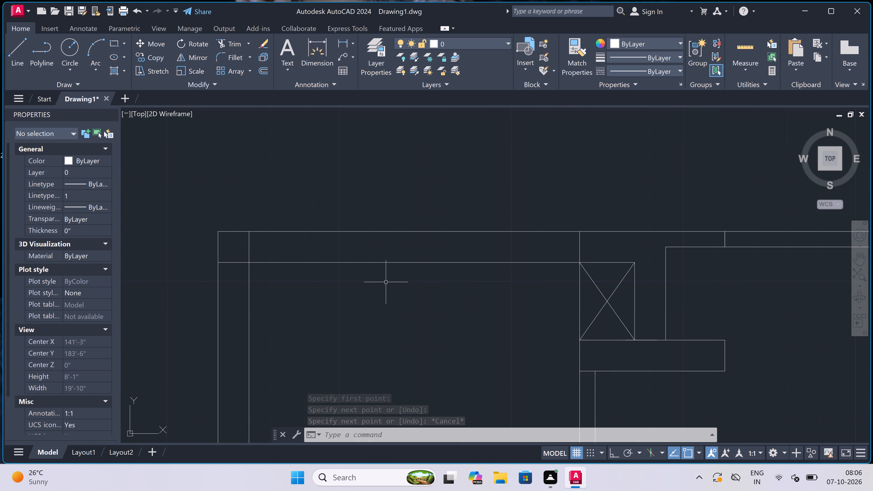
pyautogui.press('space')
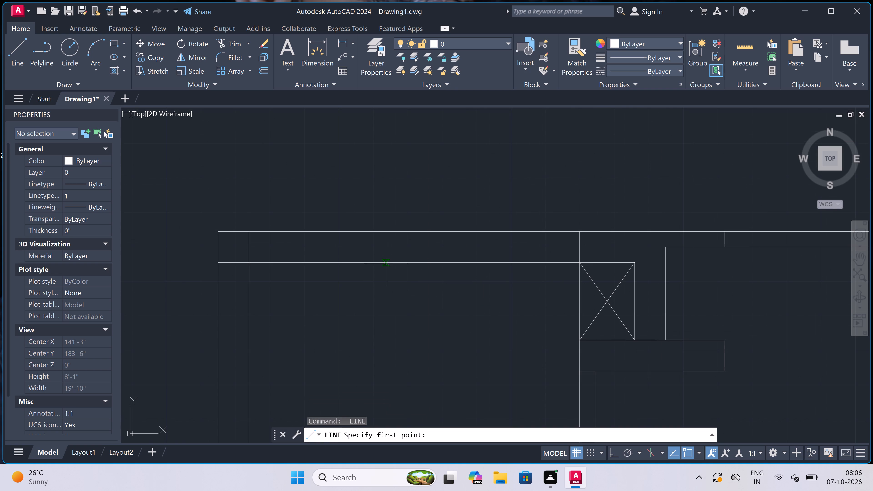
pyautogui.click(364, 262)
pyautogui.click(361, 228)
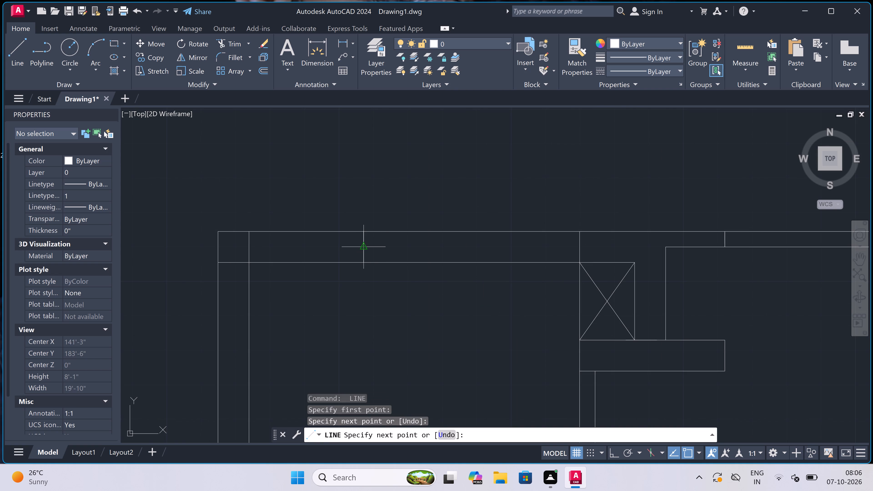
pyautogui.moveTo(363, 247); pyautogui.dragTo(374, 250)
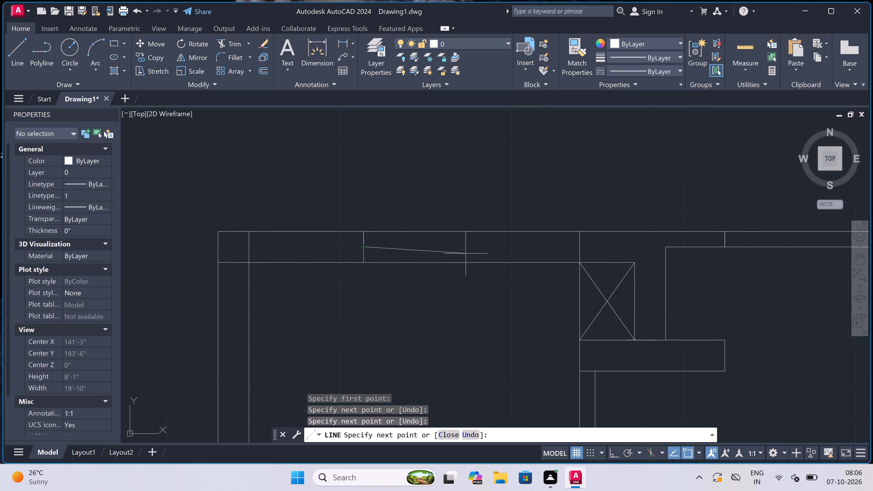
pyautogui.press('F8')
pyautogui.write("3'")
pyautogui.press('space')
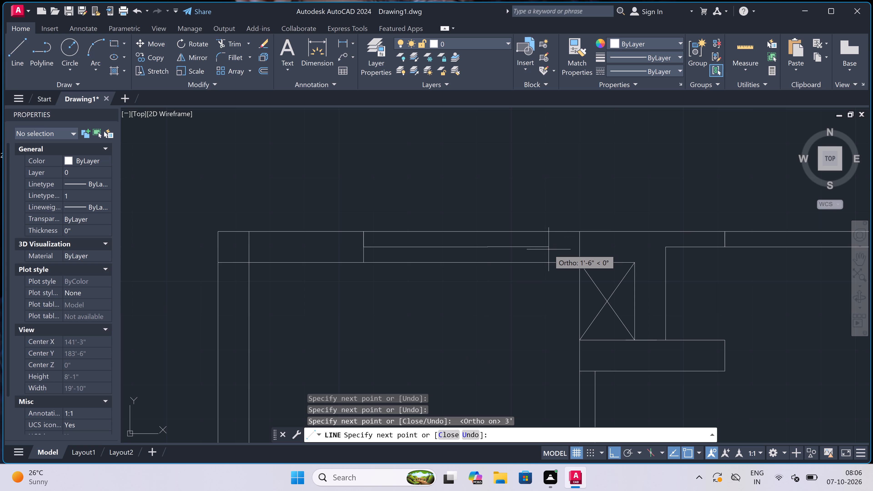
pyautogui.click(564, 247)
pyautogui.scroll(3, 563, 242)
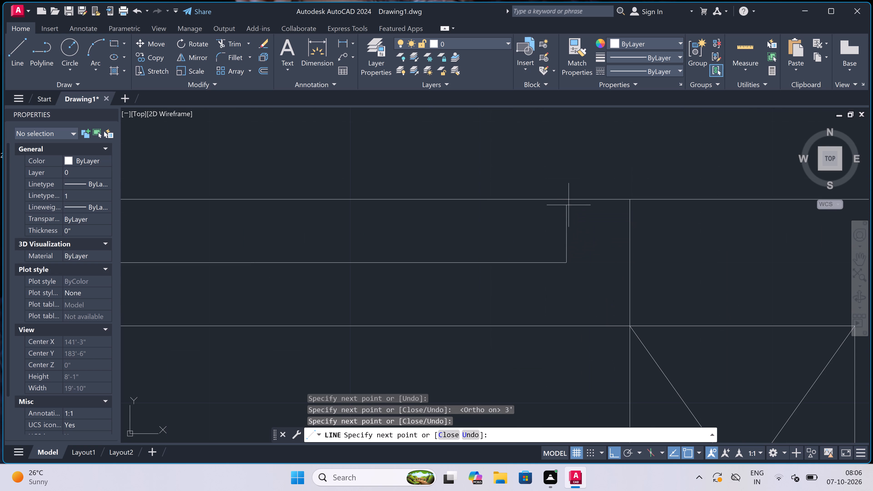
pyautogui.click(568, 202)
pyautogui.click(566, 326)
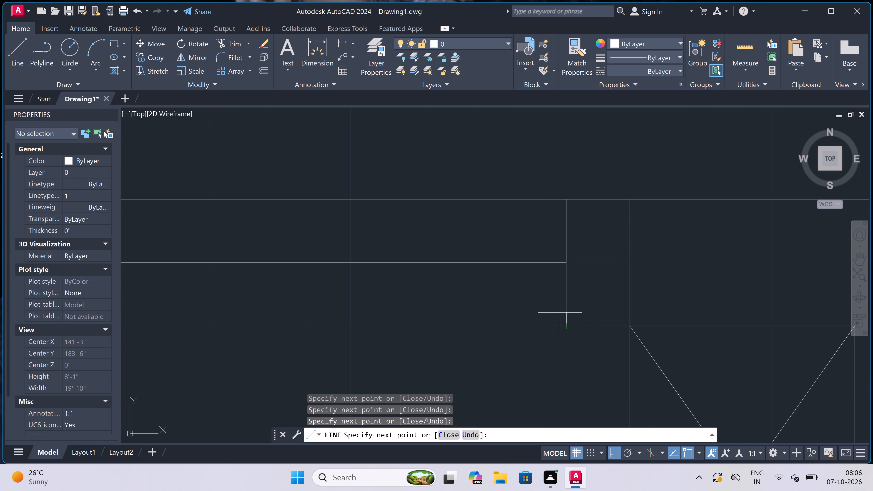
pyautogui.press('Escape')
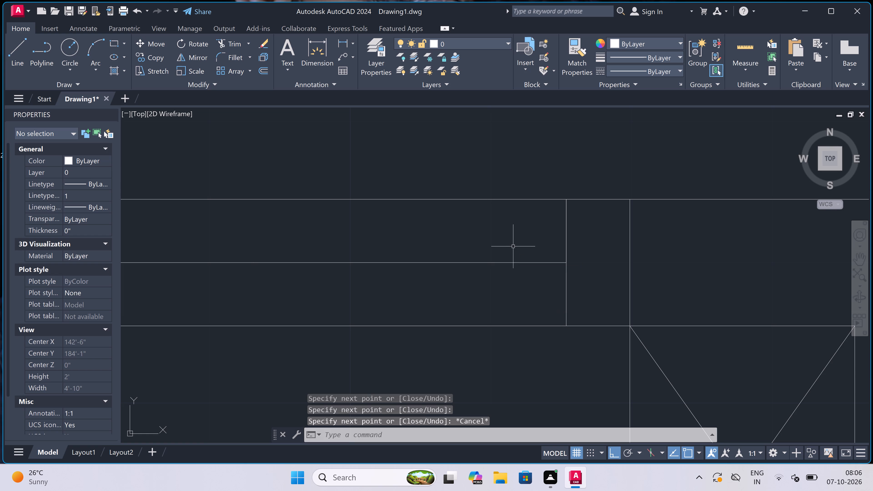
# Trim the overlapping ends of the inner wall lines at the plan's top-left outer corner.
pyautogui.scroll(-4, 482, 245)
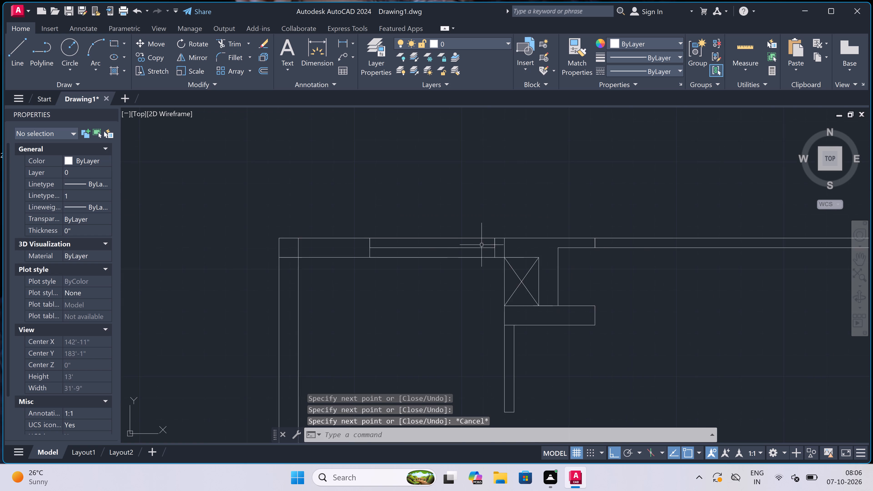
pyautogui.scroll(-2, 482, 245)
pyautogui.scroll(3, 417, 249)
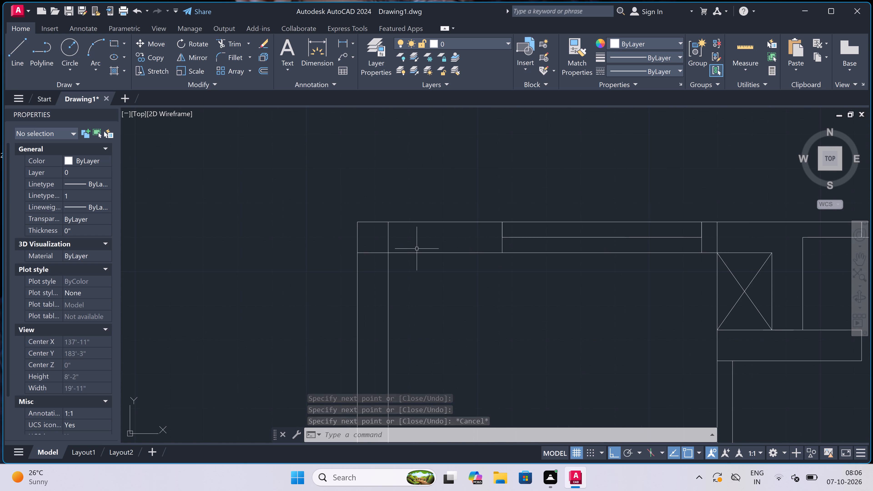
pyautogui.write('tr')
pyautogui.press('space')
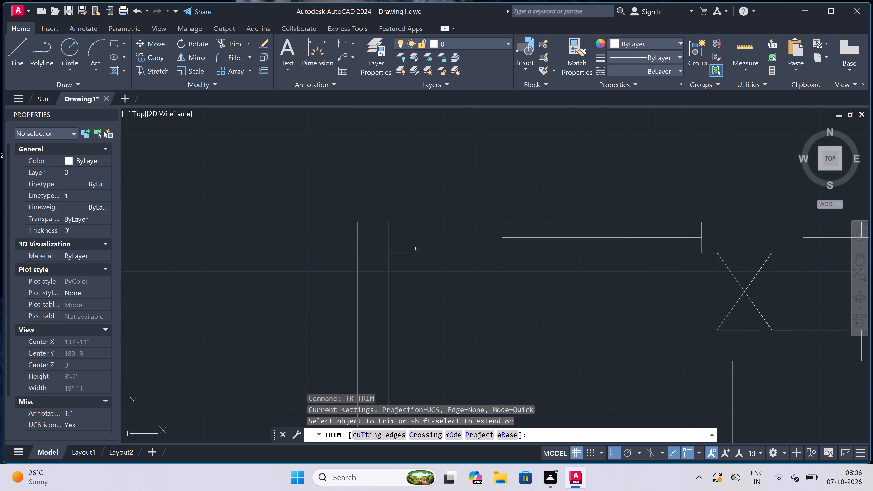
pyautogui.scroll(2, 381, 237)
pyautogui.click(359, 241)
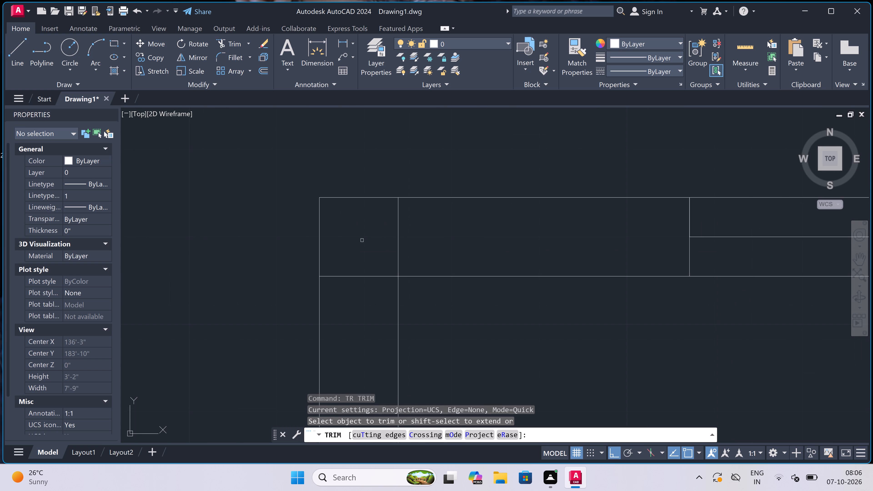
pyautogui.click(348, 284)
pyautogui.click(355, 239)
pyautogui.click(459, 241)
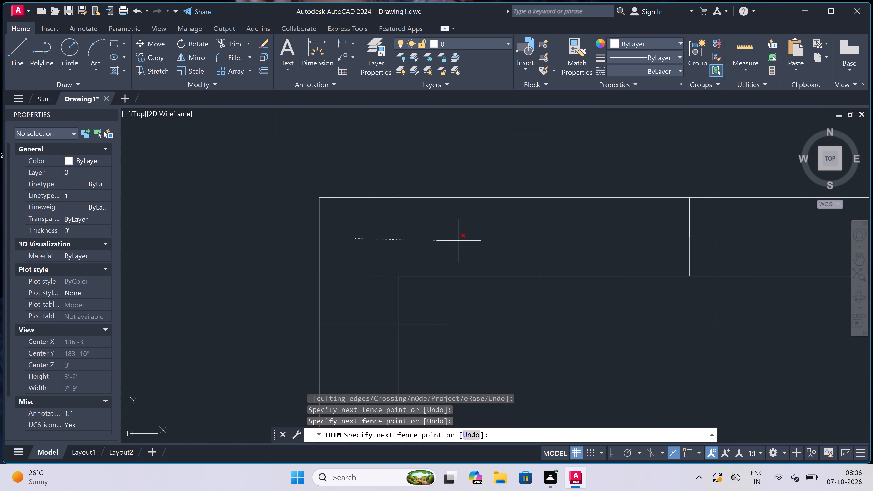
# Trim the horizontal partition's line ends inside the left wall and the wall's inner line between the two partition lines.
pyautogui.scroll(-7, 454, 240)
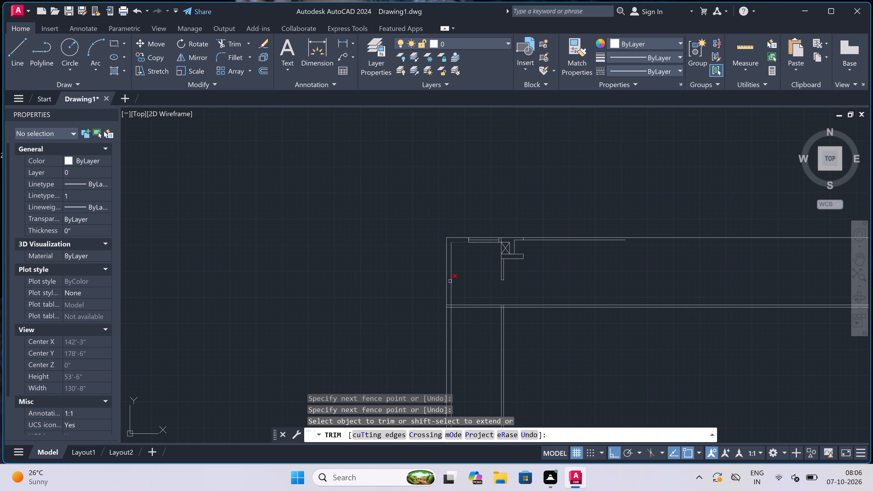
pyautogui.scroll(3, 439, 335)
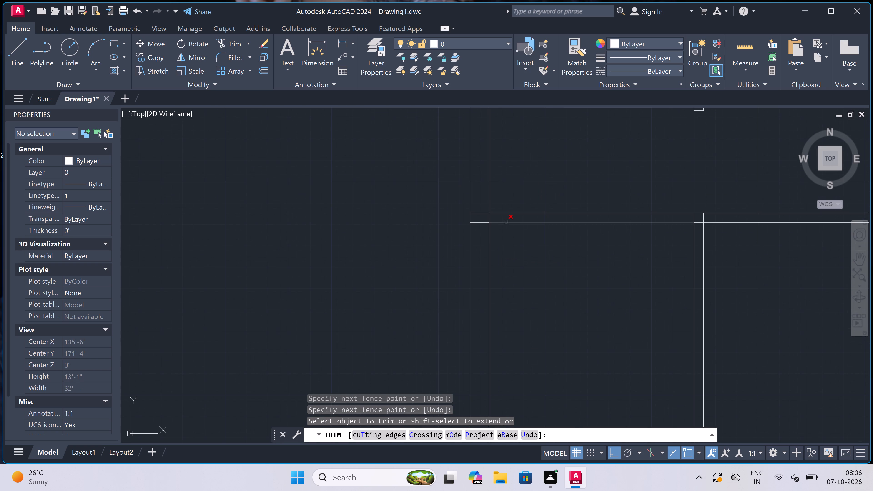
pyautogui.scroll(2, 483, 213)
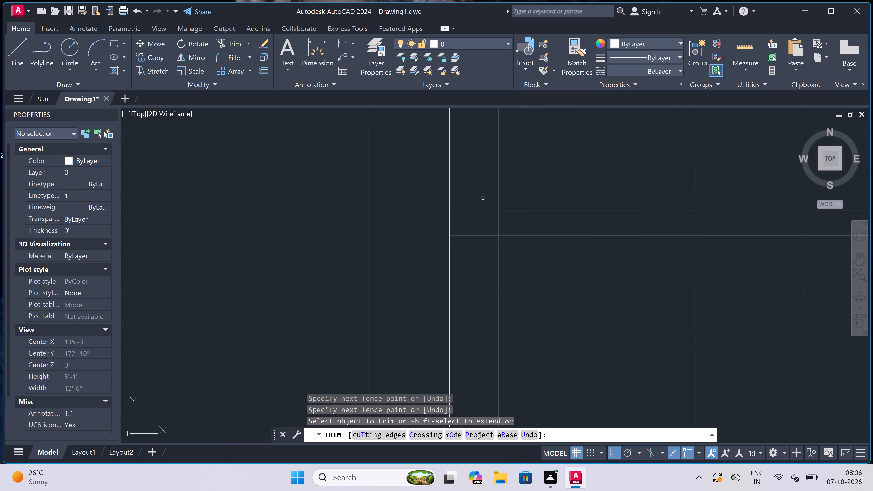
pyautogui.click(475, 193)
pyautogui.click(479, 245)
pyautogui.scroll(1, 503, 222)
pyautogui.moveTo(503, 222); pyautogui.dragTo(501, 222)
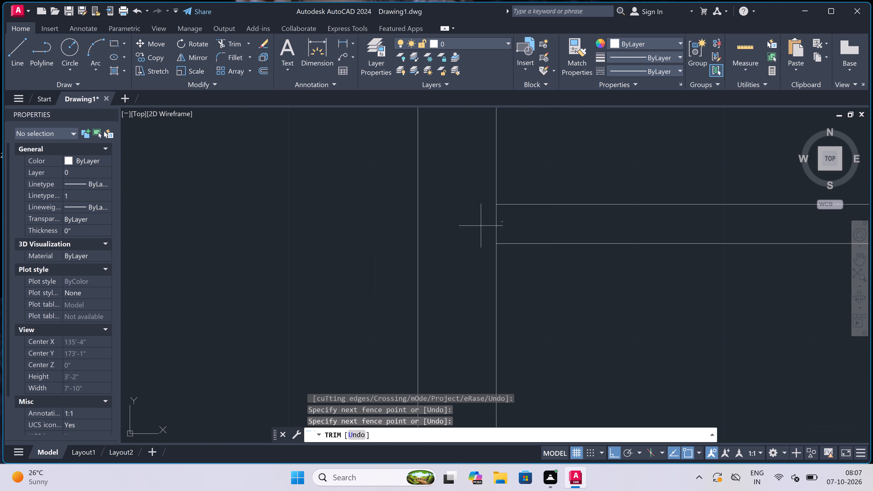
pyautogui.click(478, 226)
pyautogui.scroll(-3, 346, 236)
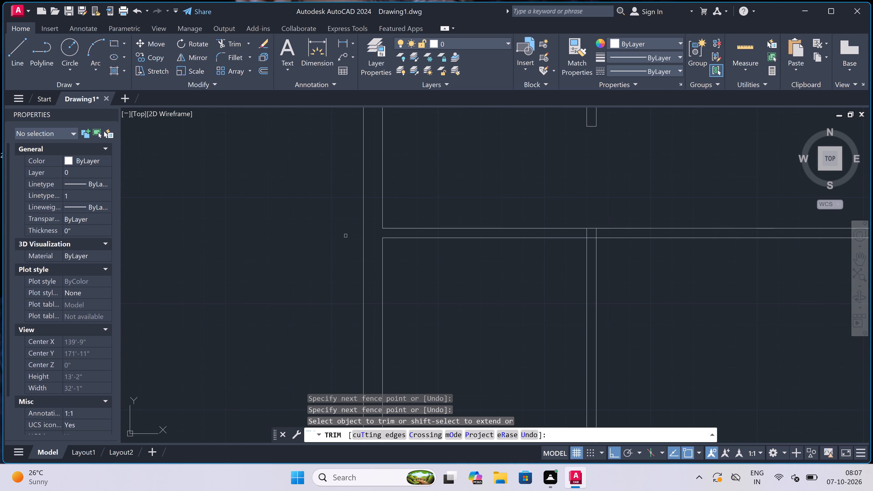
pyautogui.scroll(-3, 397, 216)
pyautogui.scroll(3, 413, 210)
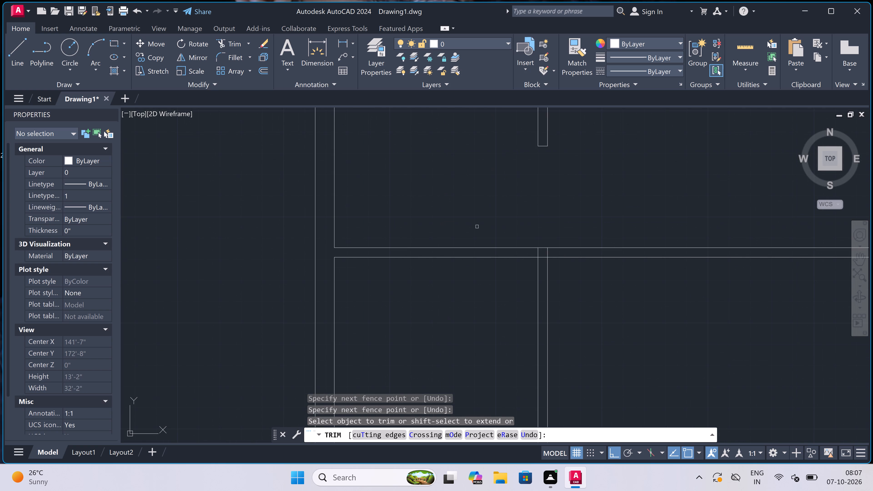
pyautogui.press('Escape')
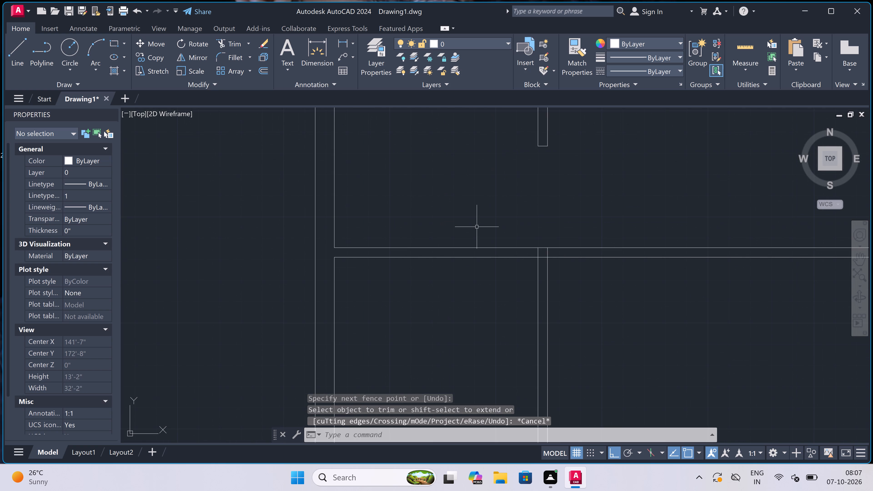
# Delete the two vertical partition lines below the horizontal partition.
pyautogui.scroll(-1, 483, 168)
pyautogui.click(564, 287)
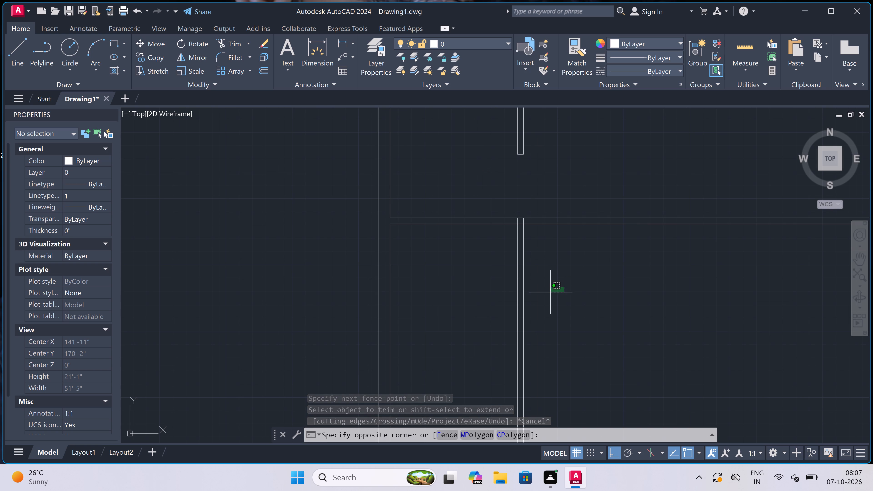
pyautogui.click(499, 320)
pyautogui.press('Delete')
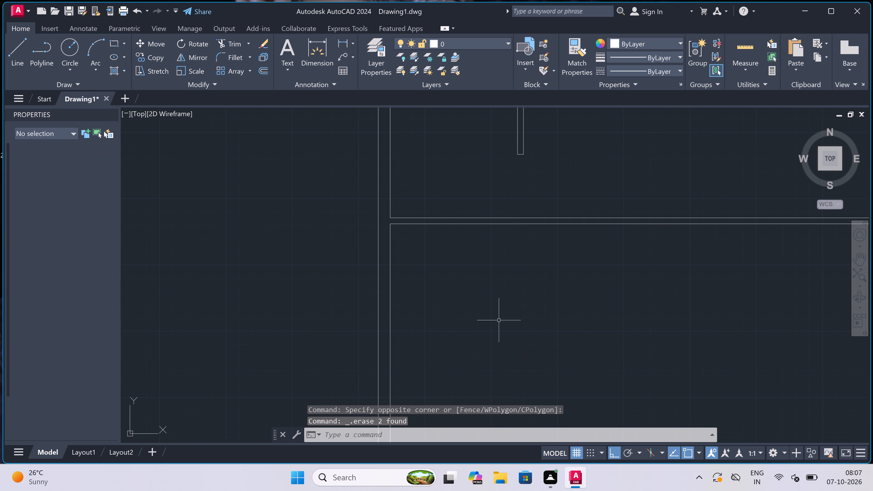
pyautogui.scroll(-2, 501, 321)
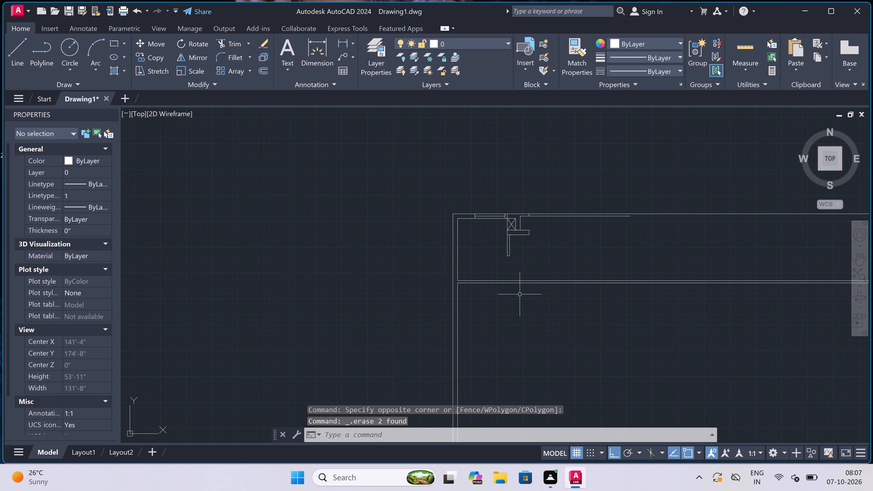
# Draw a short line across the horizontal partition, joining its two faces just right of the vertical partition stub above.
pyautogui.scroll(1, 521, 288)
pyautogui.scroll(1, 514, 268)
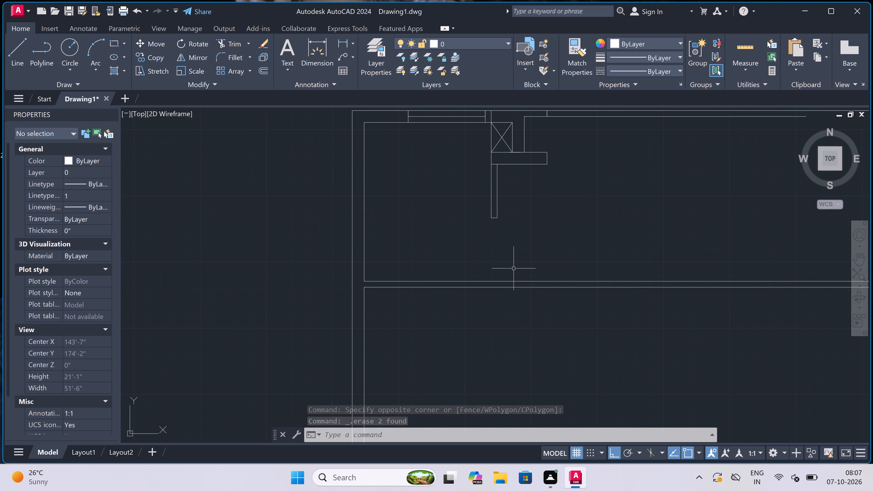
pyautogui.write('l')
pyautogui.press('space')
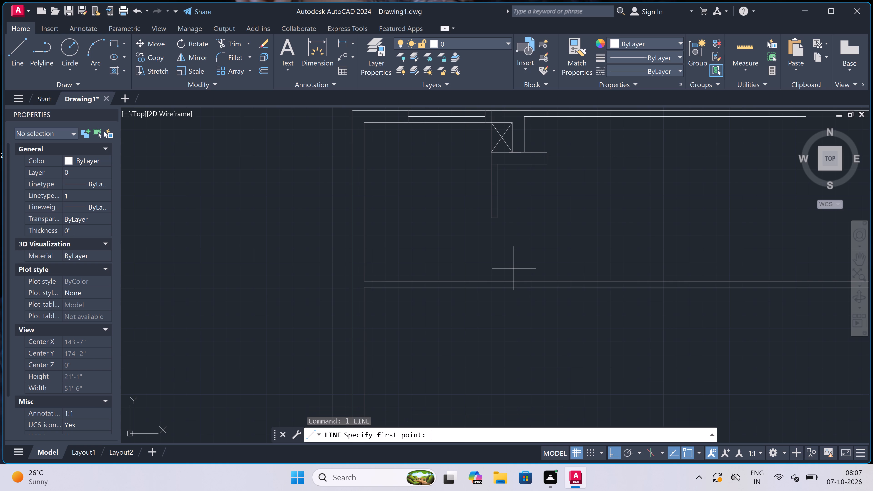
pyautogui.scroll(1, 514, 268)
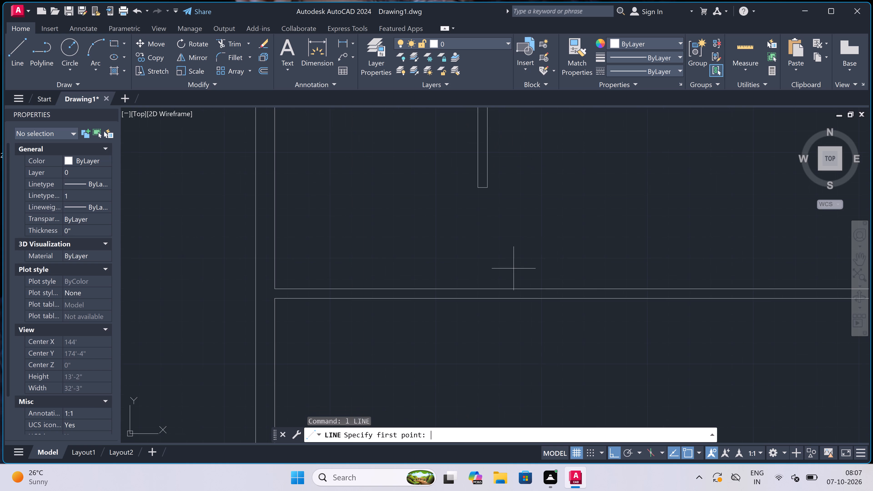
pyautogui.scroll(-1, 512, 240)
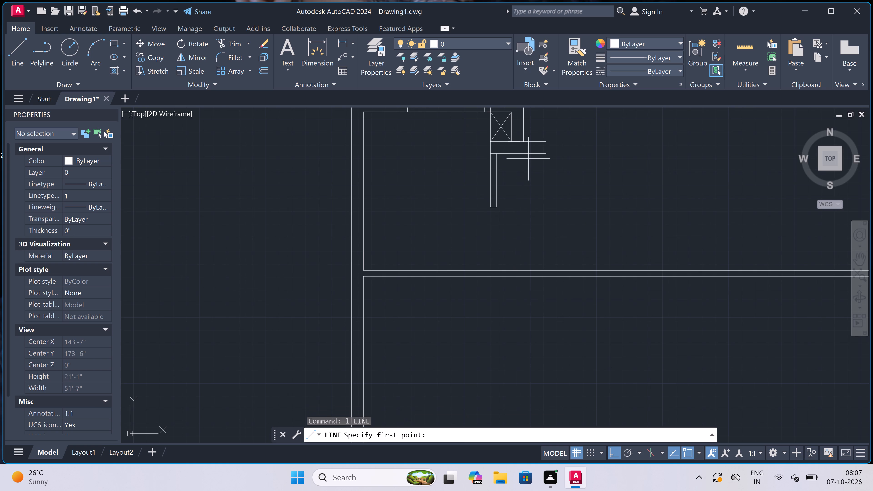
pyautogui.scroll(2, 530, 154)
pyautogui.scroll(-1, 519, 192)
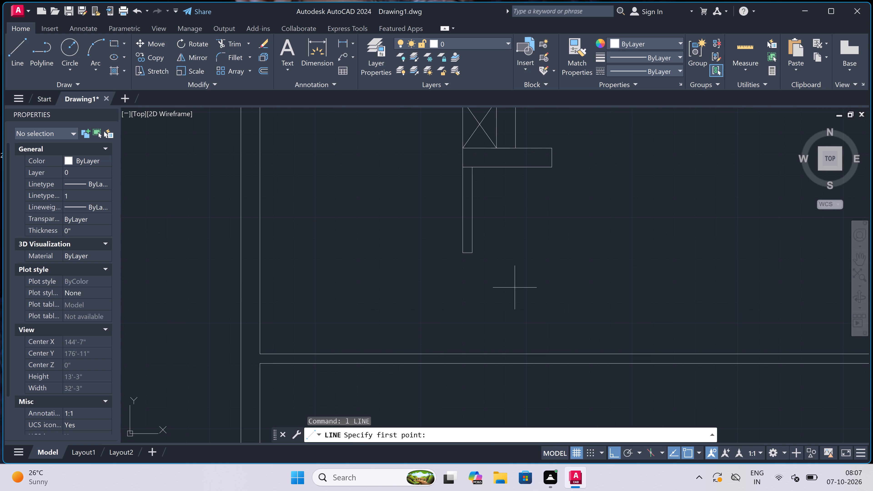
pyautogui.click(519, 363)
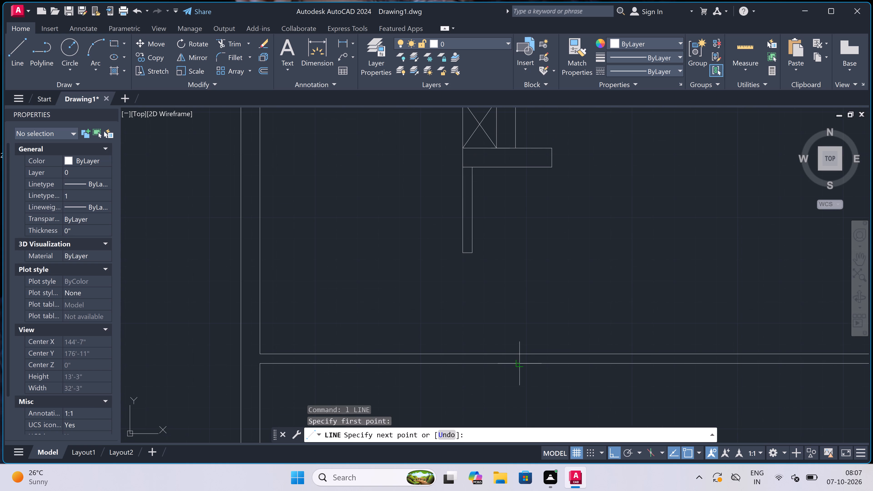
pyautogui.click(519, 353)
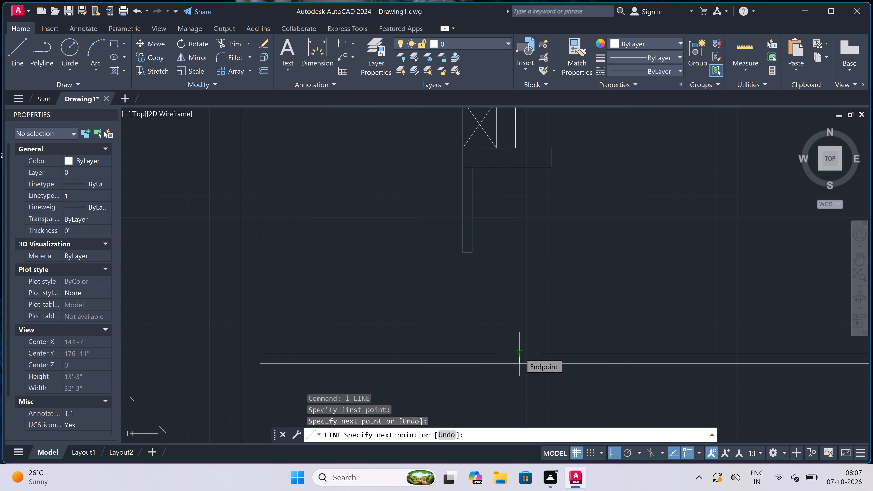
pyautogui.press('Escape')
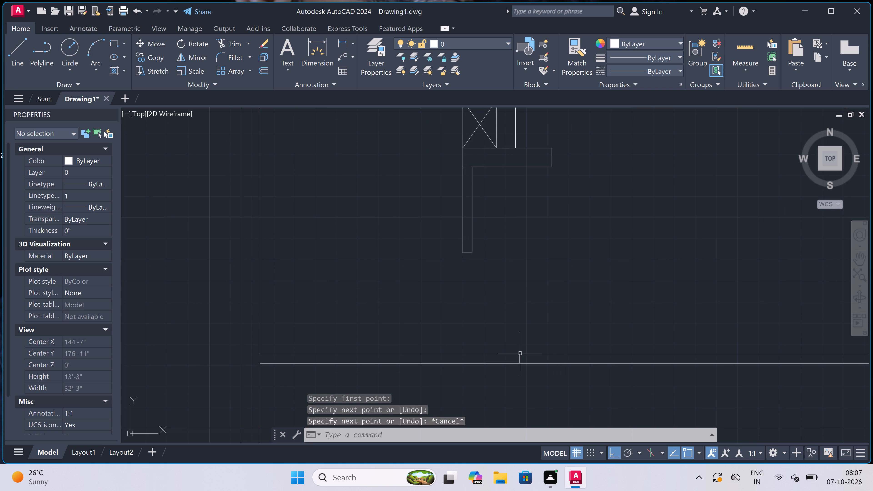
pyautogui.scroll(1, 520, 353)
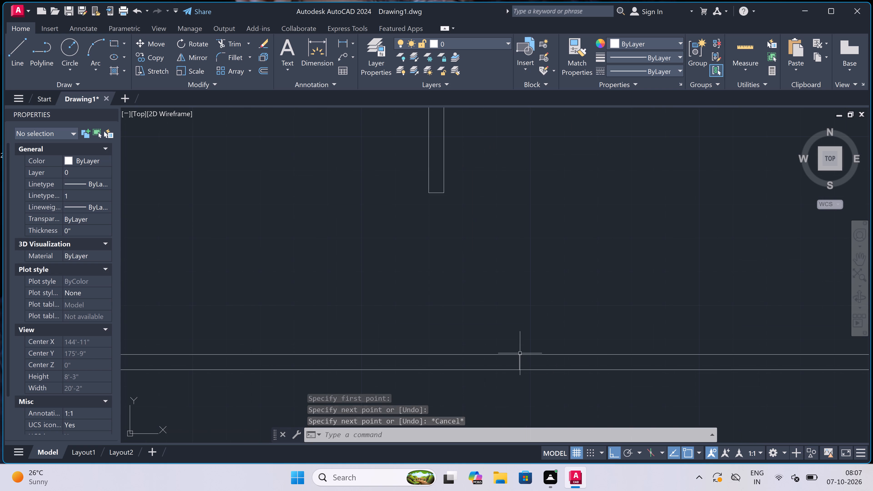
pyautogui.scroll(-1, 520, 353)
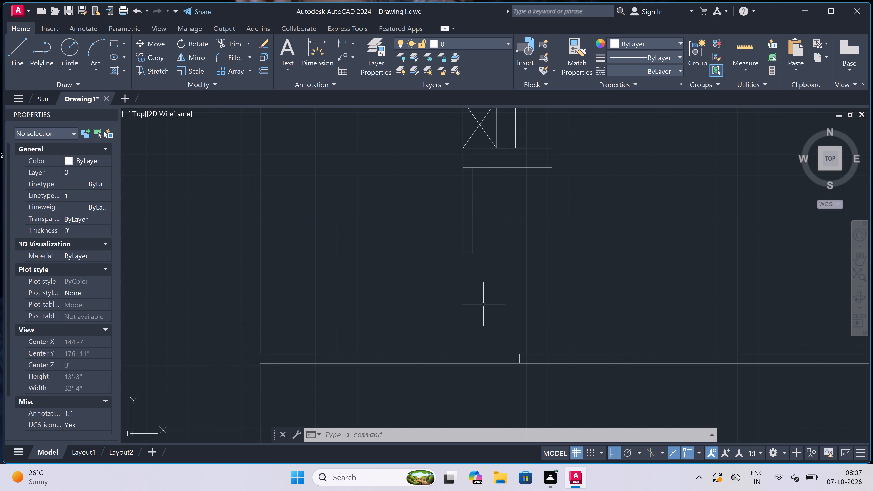
# Trim the line crossing the top of the vertical partition stub and the line between the crossed shaft and the wall face beside it.
pyautogui.write('tr')
pyautogui.press('space')
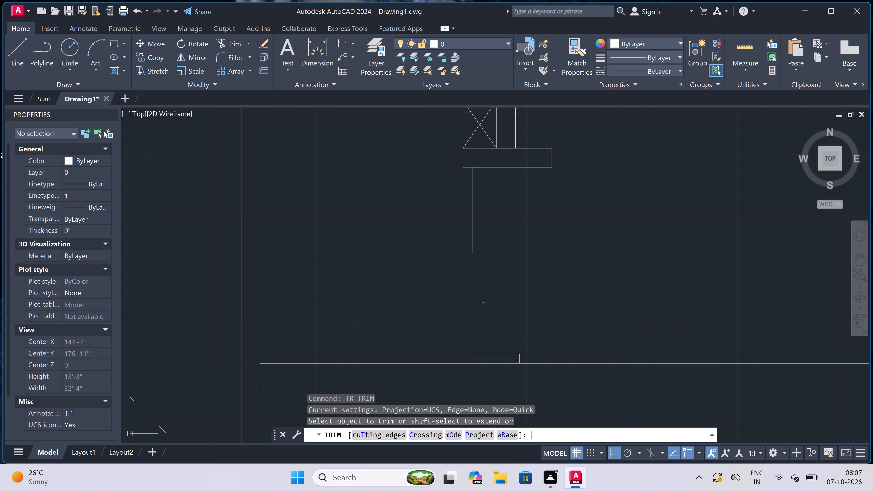
pyautogui.scroll(-1, 483, 304)
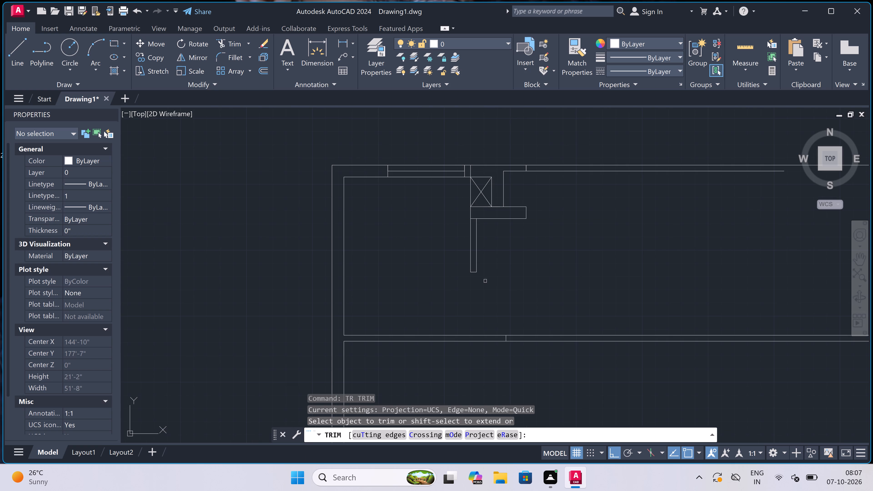
pyautogui.scroll(3, 471, 218)
pyautogui.click(475, 218)
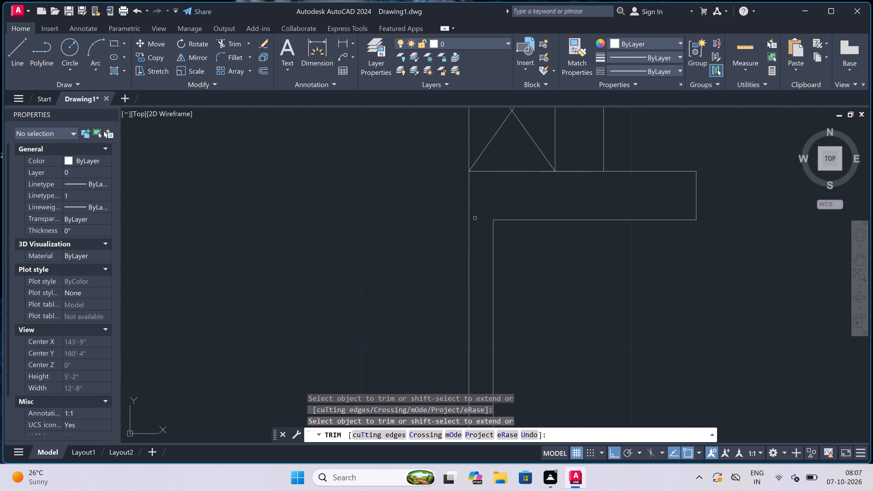
pyautogui.scroll(-2, 475, 218)
pyautogui.scroll(1, 503, 199)
pyautogui.moveTo(515, 198); pyautogui.dragTo(516, 200)
pyautogui.click(524, 210)
pyautogui.scroll(-3, 509, 219)
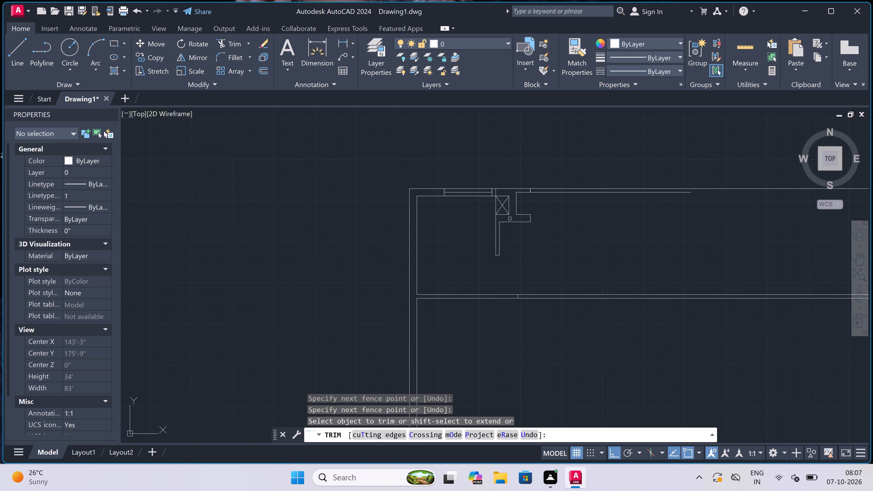
pyautogui.scroll(-2, 541, 236)
pyautogui.scroll(3, 554, 231)
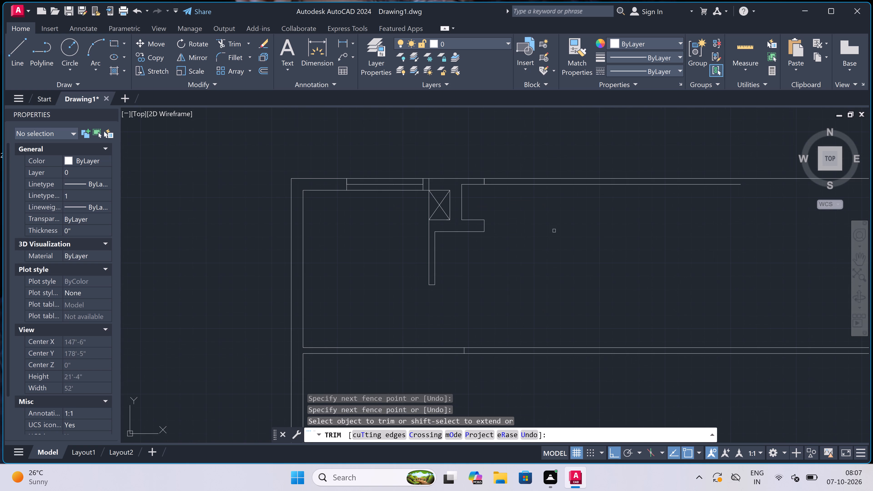
pyautogui.press('Escape')
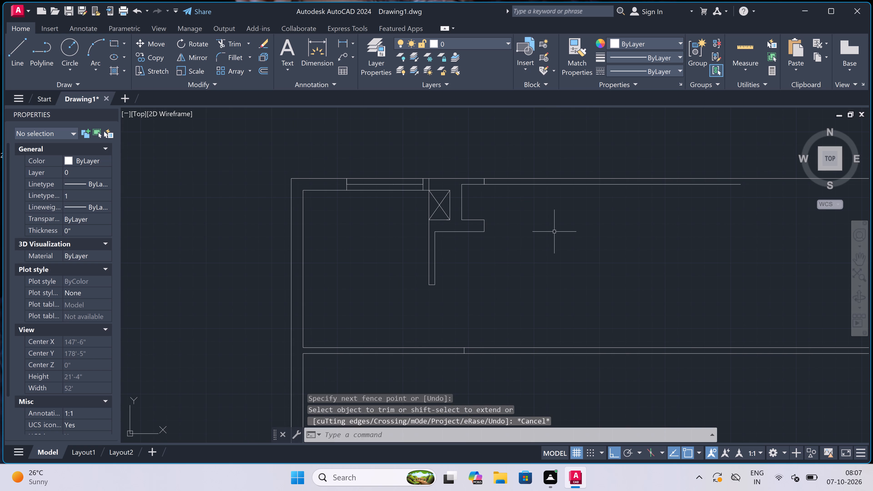
# Draw a horizontal line about 10'-5" long to the right from the upper right corner of the wall stub below the shaft.
pyautogui.write('l')
pyautogui.press('space')
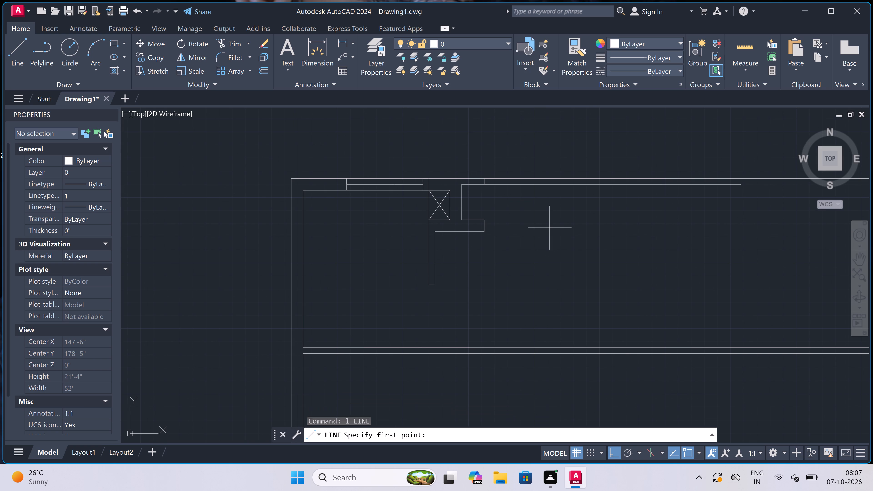
pyautogui.scroll(1, 489, 211)
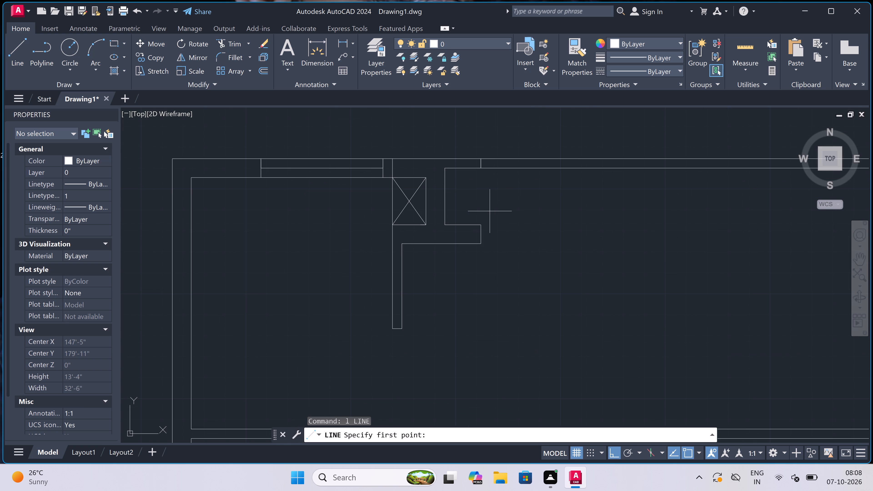
pyautogui.click(481, 224)
pyautogui.scroll(-2, 481, 224)
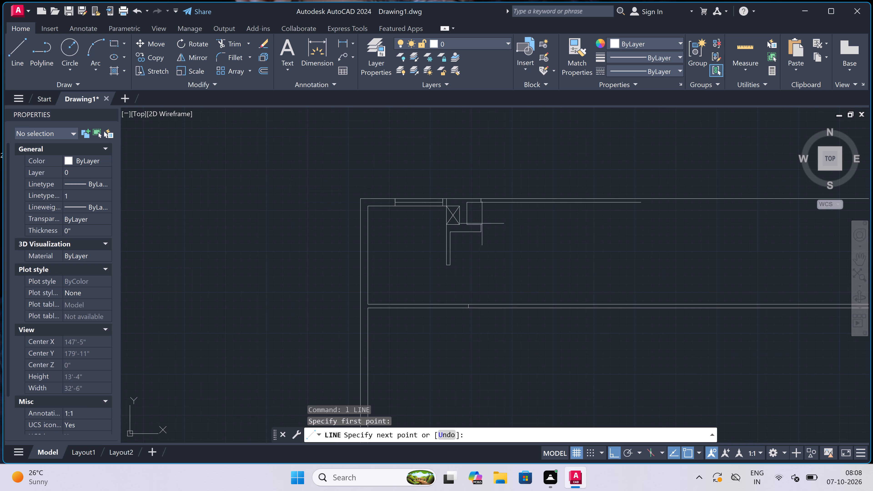
pyautogui.scroll(1, 596, 228)
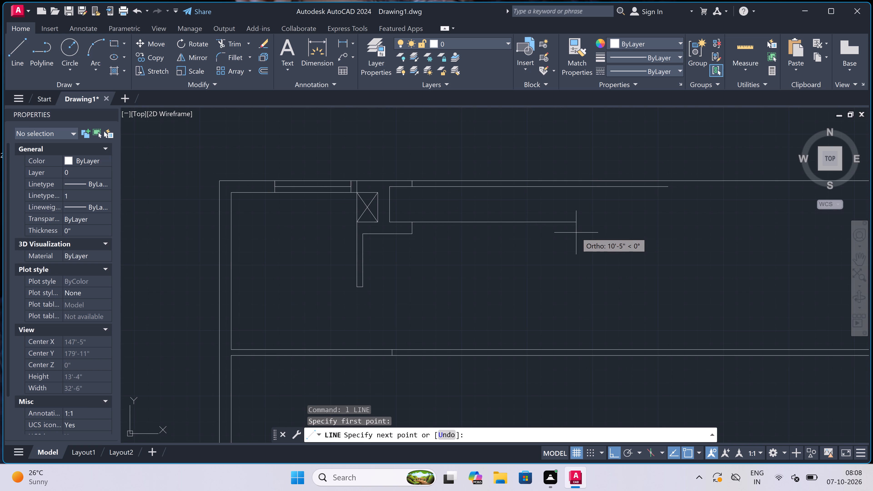
pyautogui.click(576, 233)
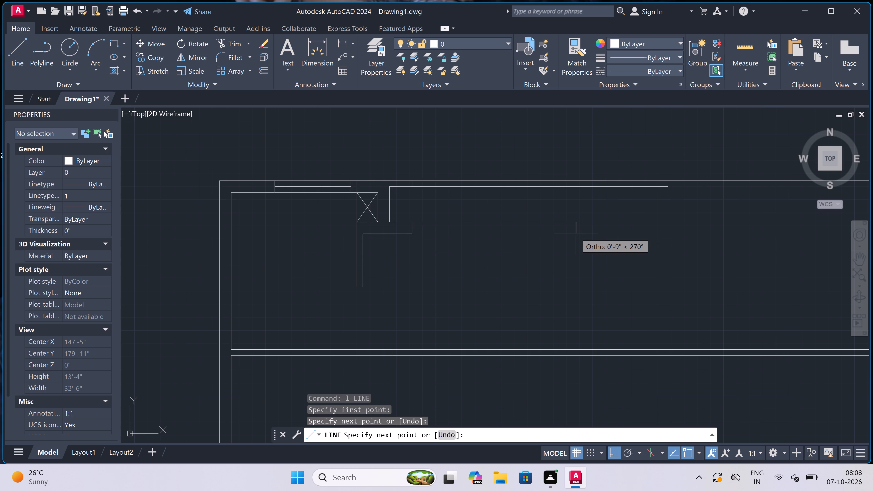
pyautogui.press('Escape')
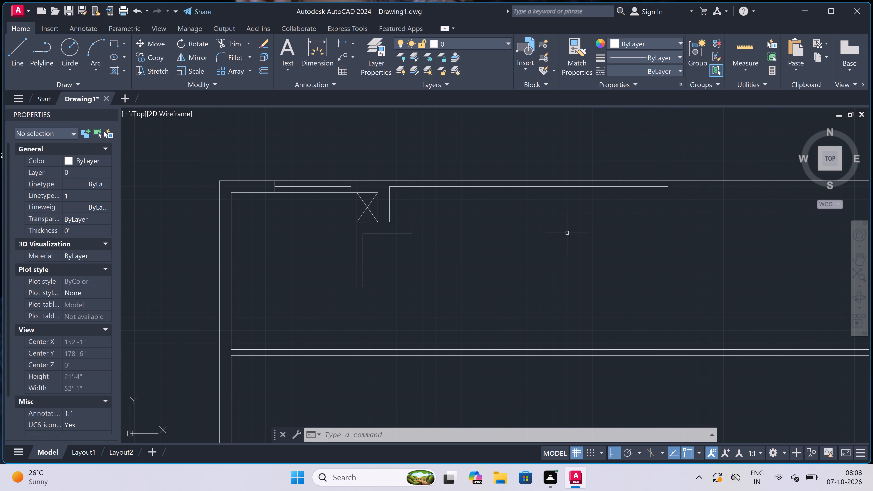
# Offset the vertical wall face right of the crossed shaft 10'1.5" to the right.
pyautogui.press('o')
pyautogui.press('space')
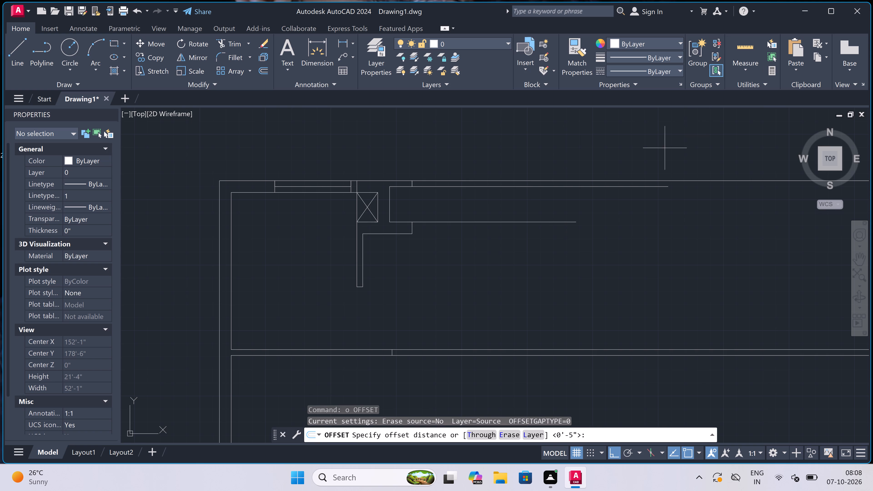
pyautogui.scroll(2, 486, 176)
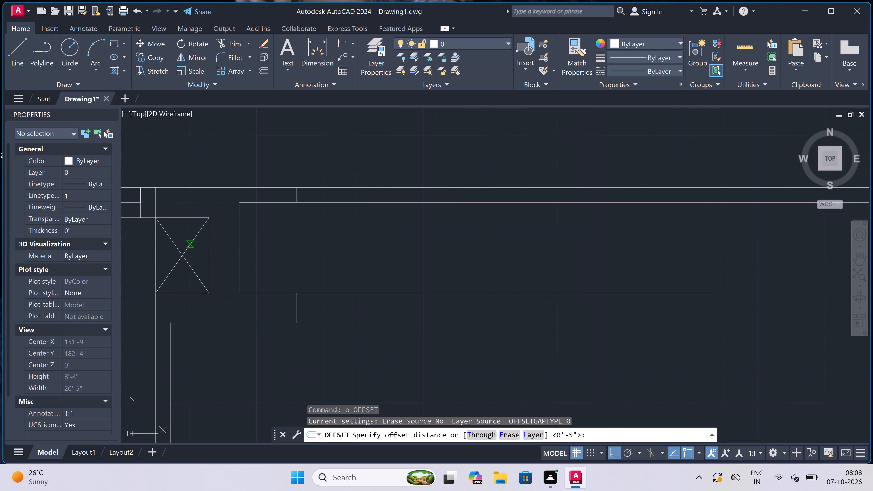
pyautogui.click(238, 245)
pyautogui.write("10'")
pyautogui.write('1.5')
pyautogui.write('"')
pyautogui.press('space')
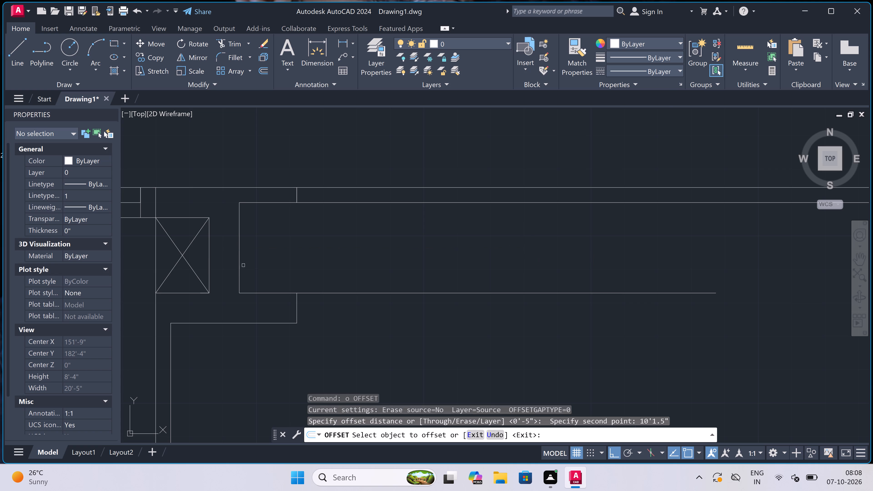
pyautogui.moveTo(239, 252); pyautogui.dragTo(256, 252)
pyautogui.click(442, 255)
pyautogui.scroll(-3, 416, 252)
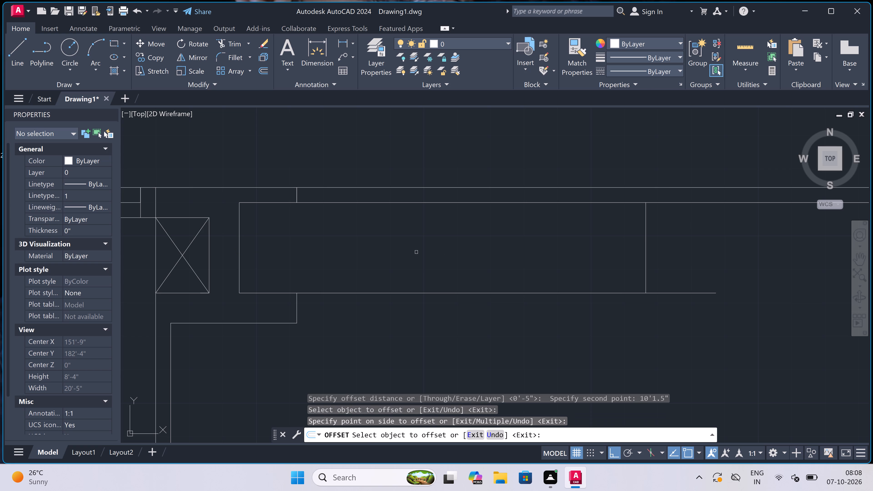
pyautogui.scroll(4, 466, 250)
pyautogui.press('Escape')
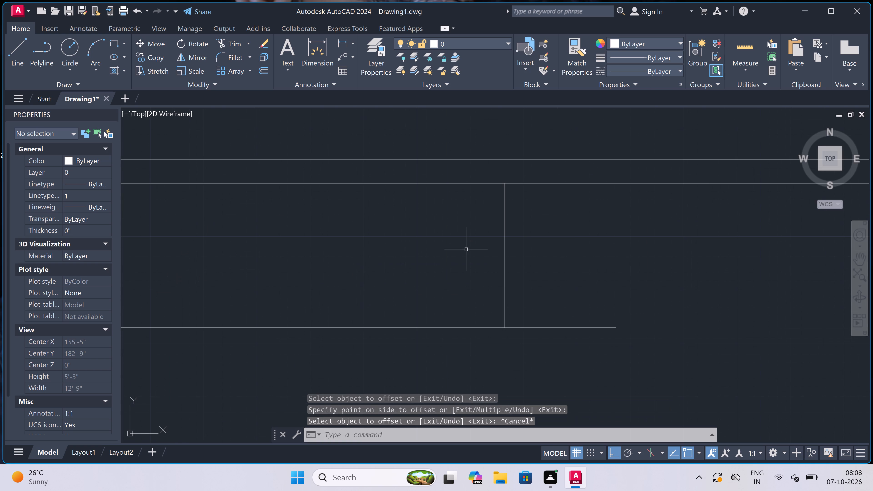
# Offset the new vertical line 9" to the right to form the second face of the wall.
pyautogui.press('space')
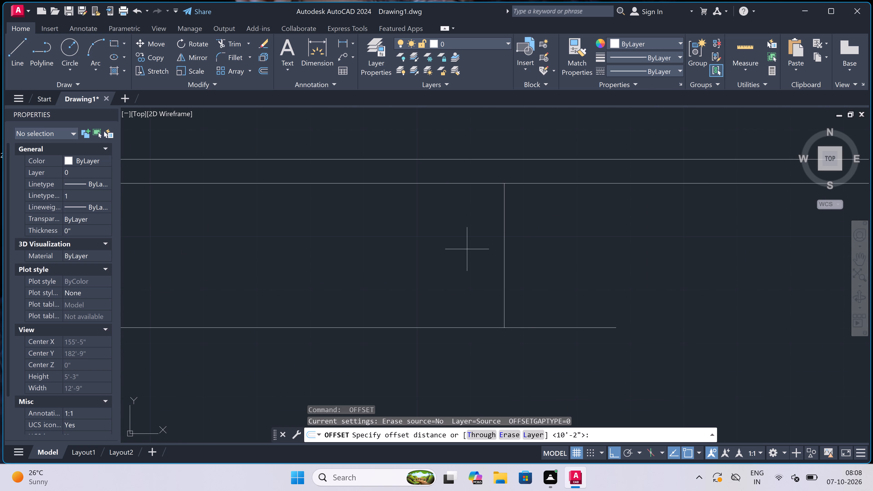
pyautogui.moveTo(500, 253); pyautogui.dragTo(504, 256)
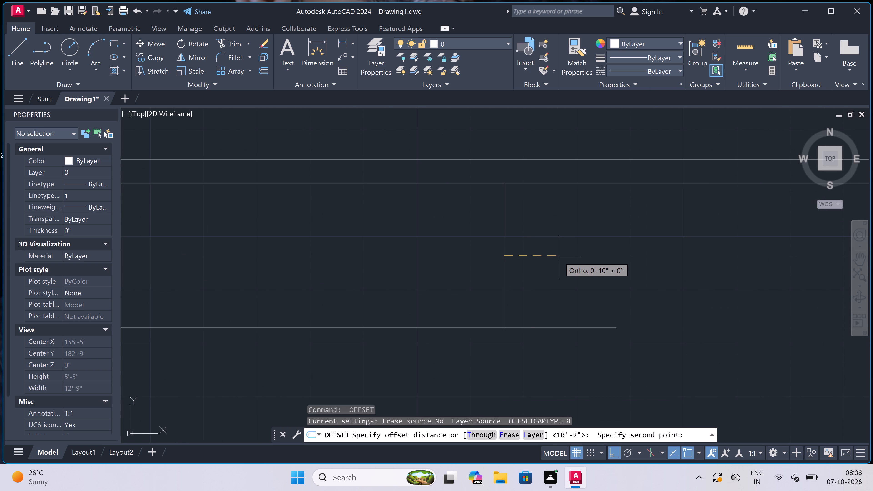
pyautogui.write('9"')
pyautogui.press('space')
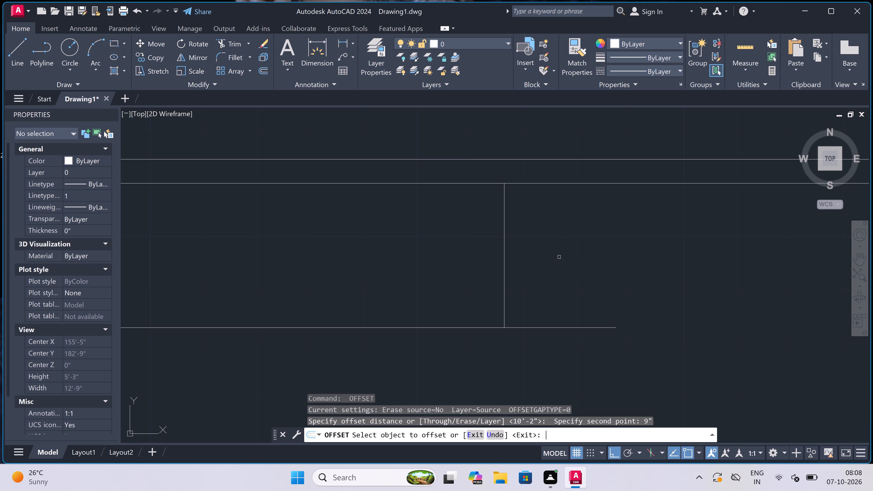
pyautogui.moveTo(502, 259); pyautogui.dragTo(506, 259)
pyautogui.click(540, 259)
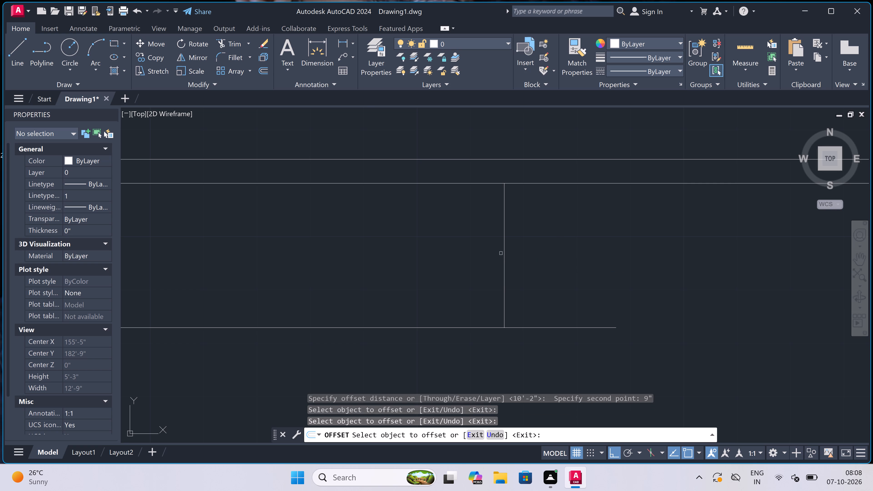
pyautogui.moveTo(504, 251); pyautogui.dragTo(549, 252)
pyautogui.click(603, 249)
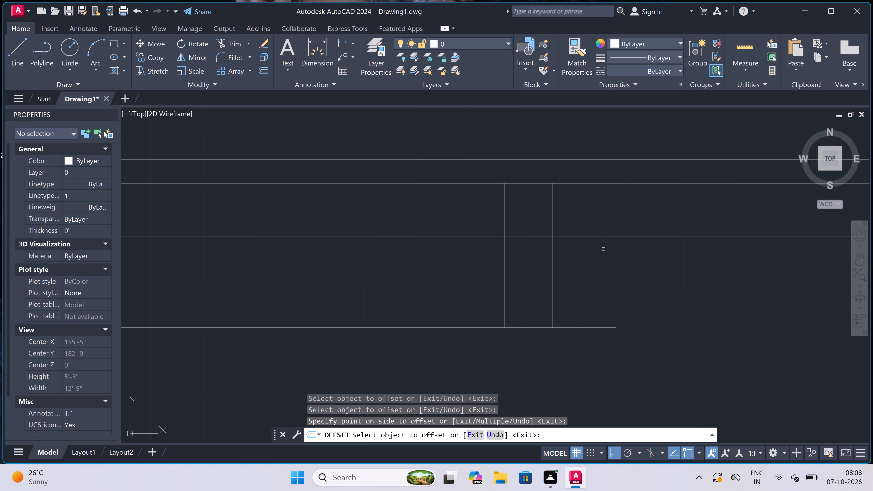
pyautogui.press('Escape')
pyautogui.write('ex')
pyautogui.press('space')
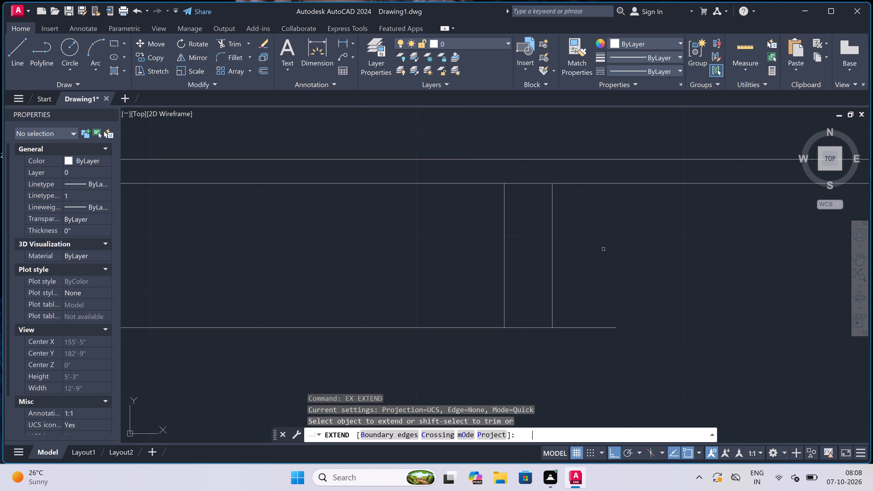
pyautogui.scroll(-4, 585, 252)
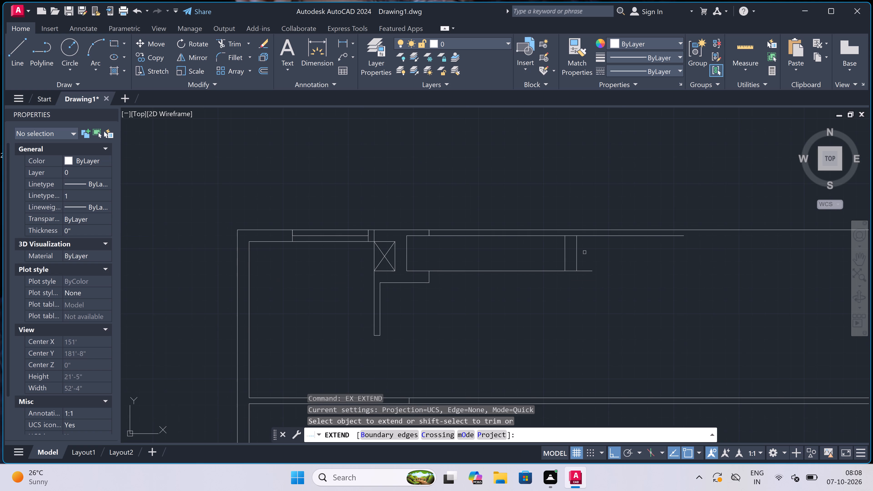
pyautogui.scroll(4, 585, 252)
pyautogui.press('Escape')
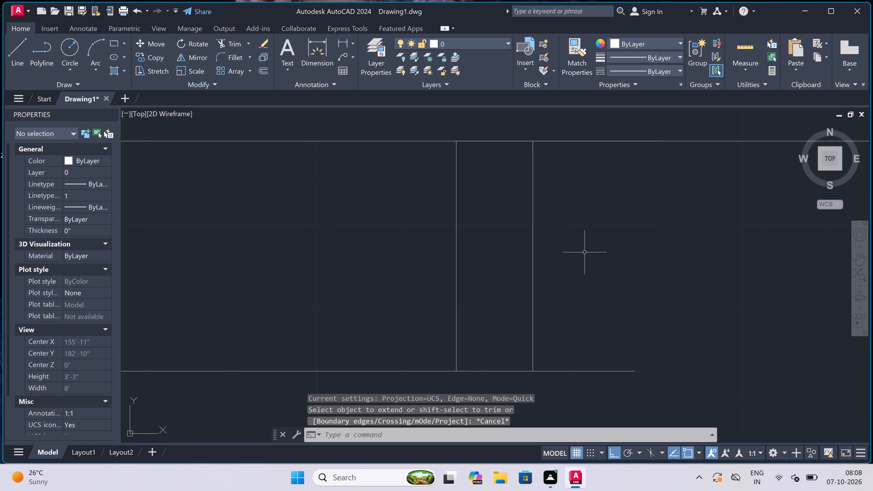
# Erase the outer vertical face of the new 9" wall at the far end of the long narrow room.
pyautogui.scroll(-2, 583, 252)
pyautogui.click(578, 241)
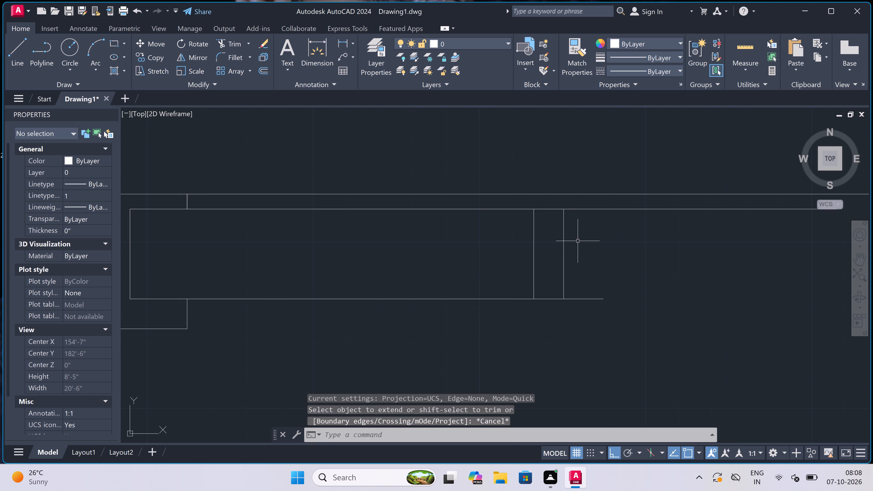
pyautogui.click(554, 251)
pyautogui.press('Delete')
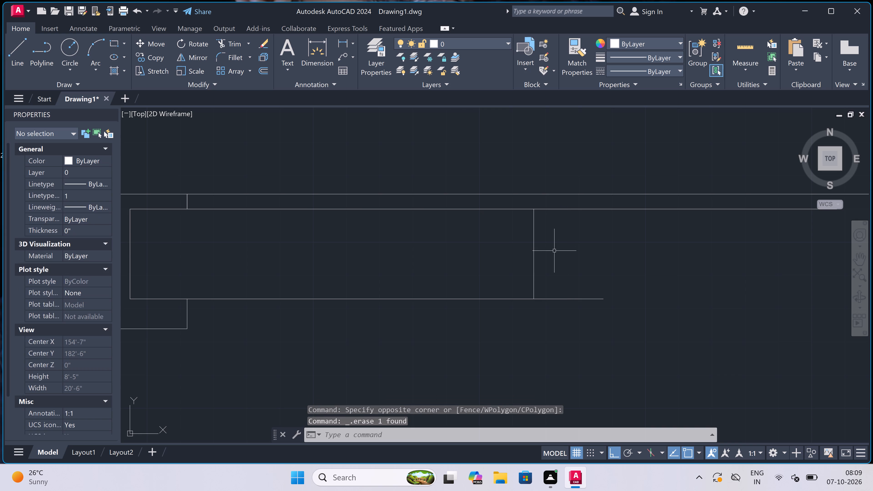
# Offset the remaining vertical face at the far end of the long narrow room 9" to the right.
pyautogui.press('o')
pyautogui.press('space')
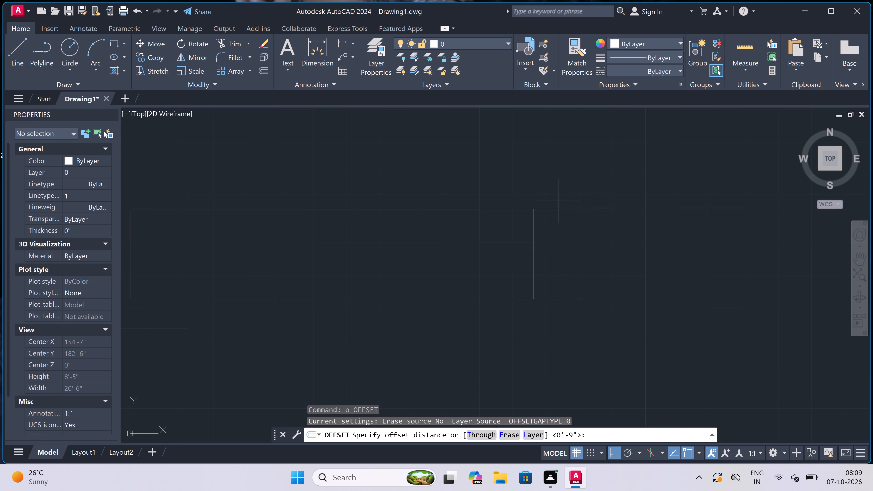
pyautogui.scroll(2, 530, 213)
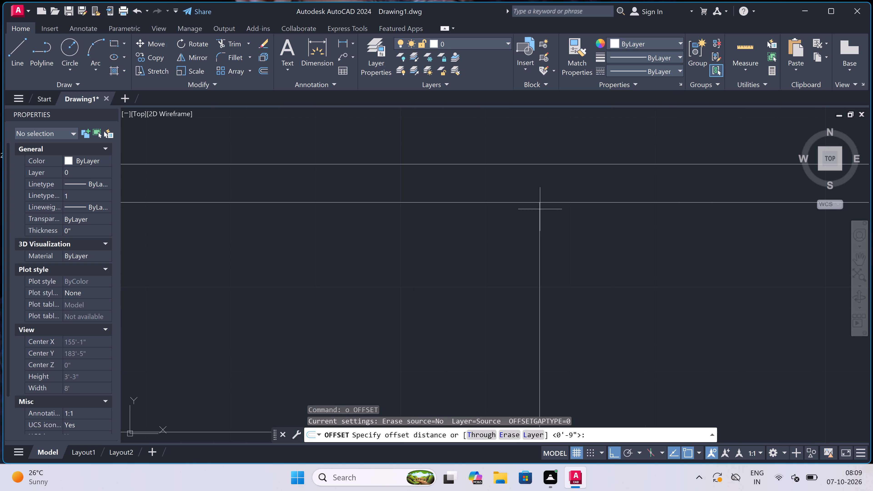
pyautogui.click(540, 208)
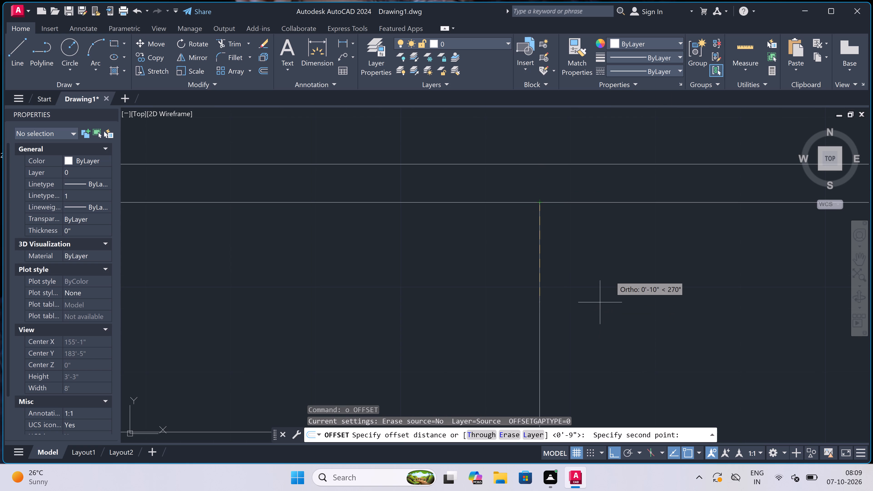
pyautogui.write('9"')
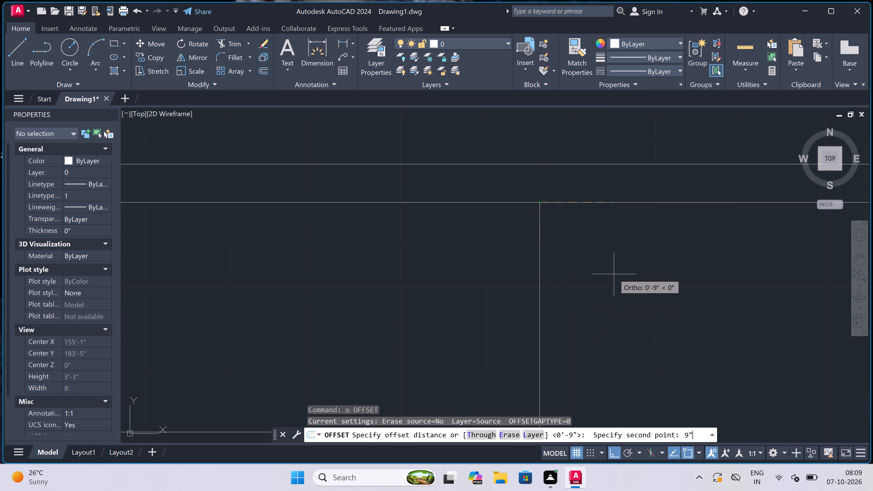
pyautogui.press('space')
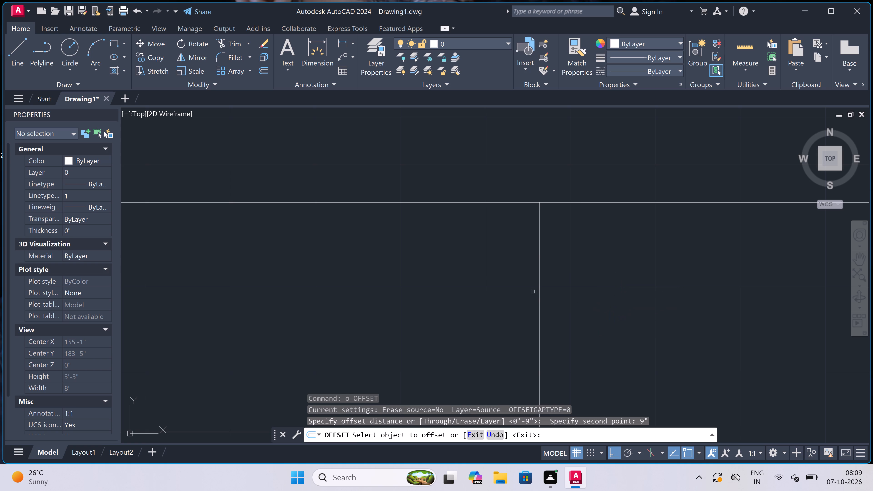
pyautogui.click(539, 265)
pyautogui.click(560, 261)
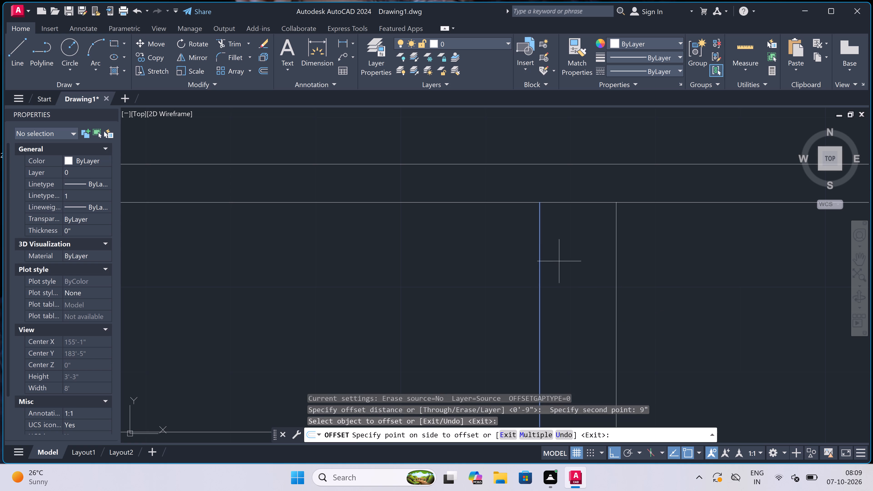
pyautogui.scroll(-4, 546, 260)
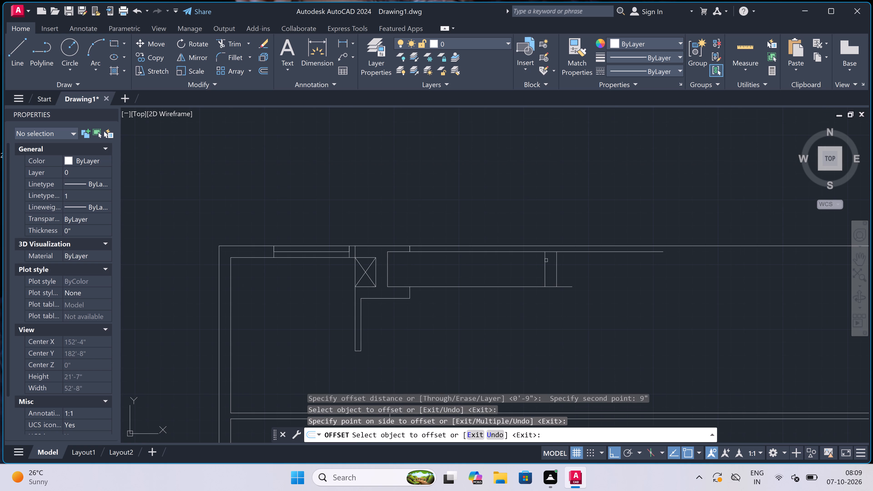
pyautogui.scroll(3, 552, 260)
pyautogui.scroll(-2, 552, 260)
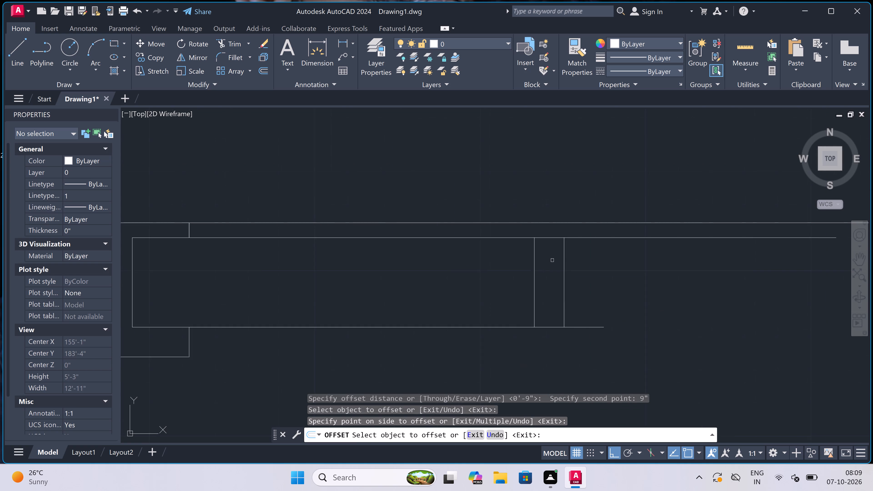
pyautogui.scroll(-2, 552, 260)
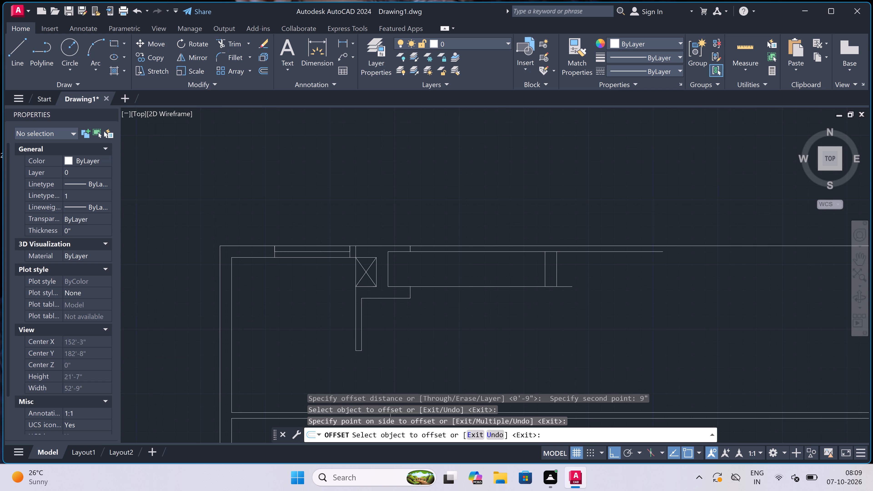
pyautogui.scroll(2, 552, 260)
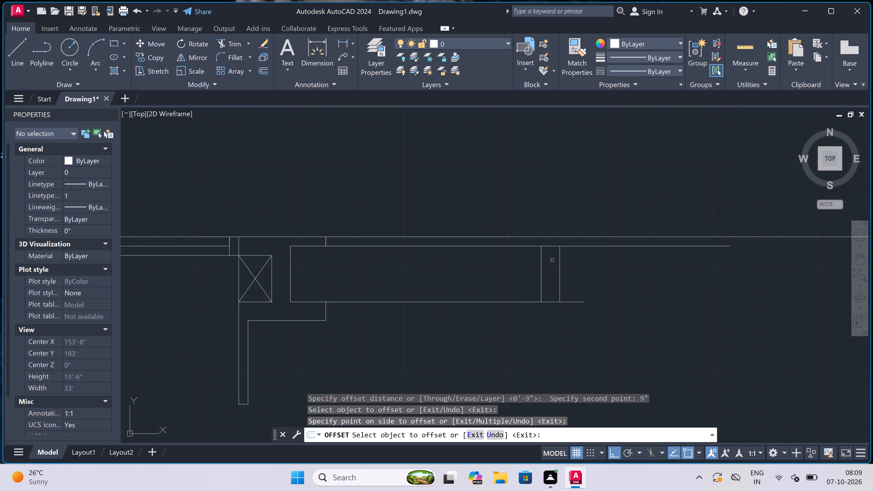
pyautogui.click(552, 260)
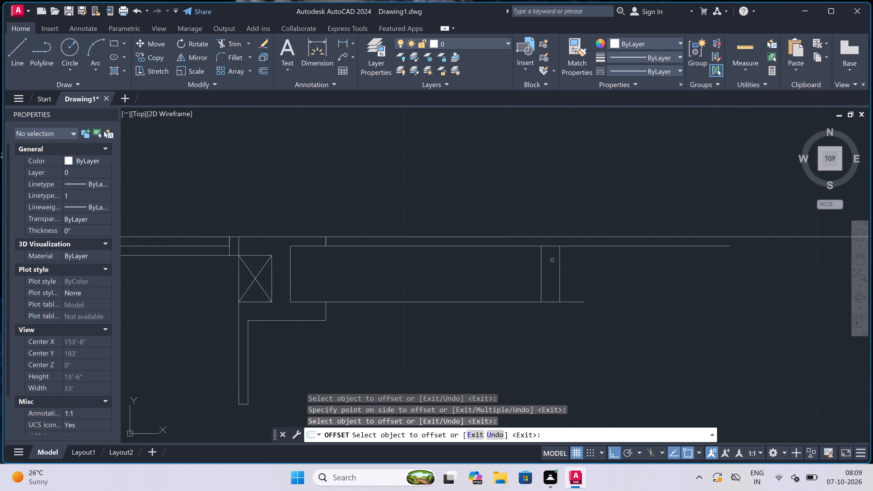
pyautogui.press('Escape')
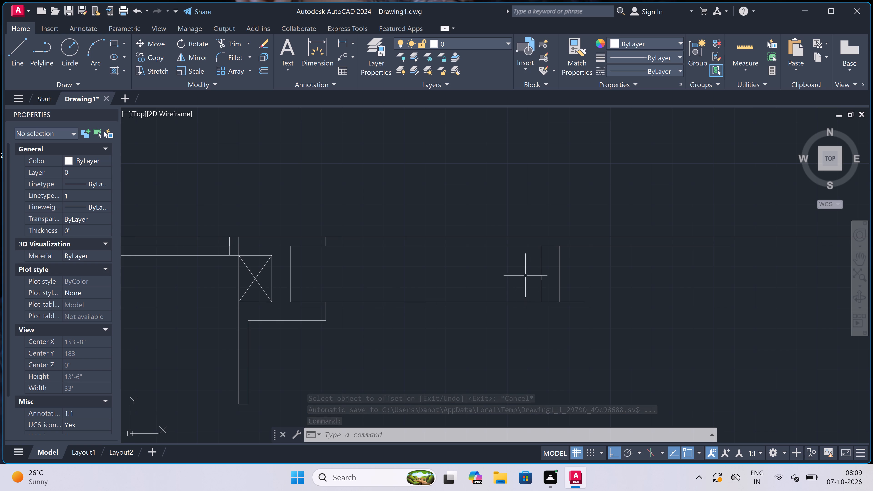
# Extend both vertical faces of the new 9" wall up to the outer line of the top wall.
pyautogui.write('ex')
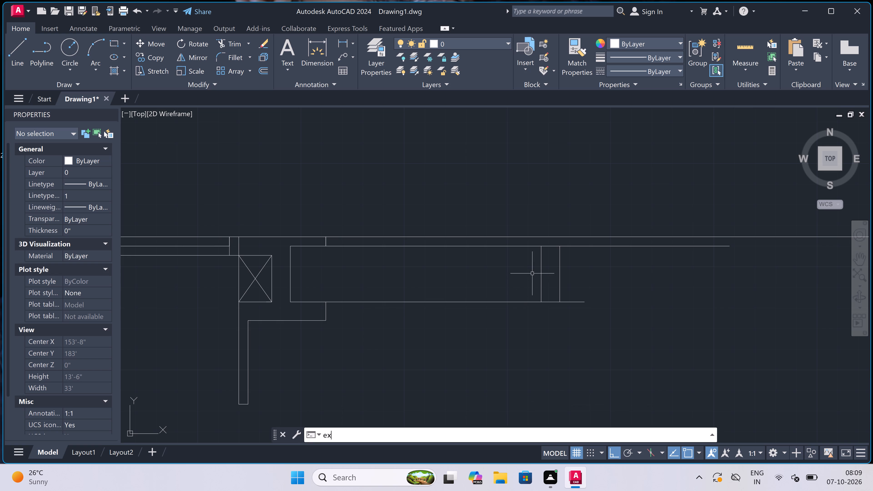
pyautogui.press('space')
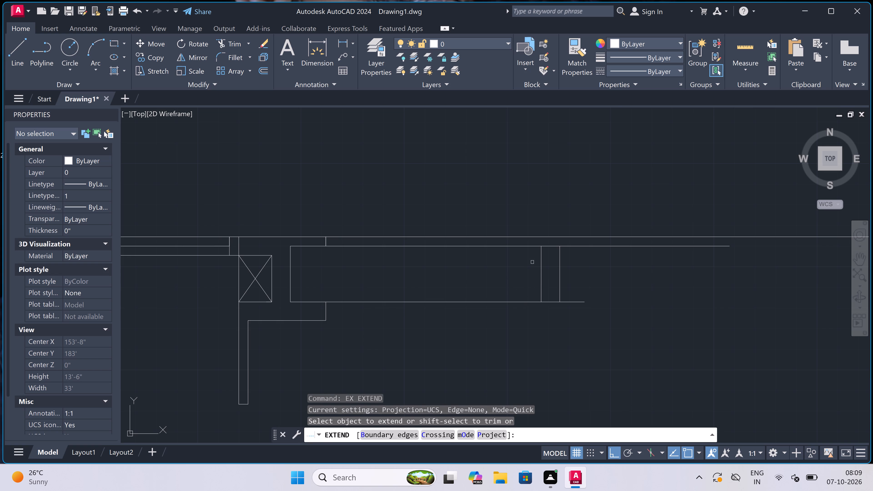
pyautogui.click(532, 262)
pyautogui.click(576, 255)
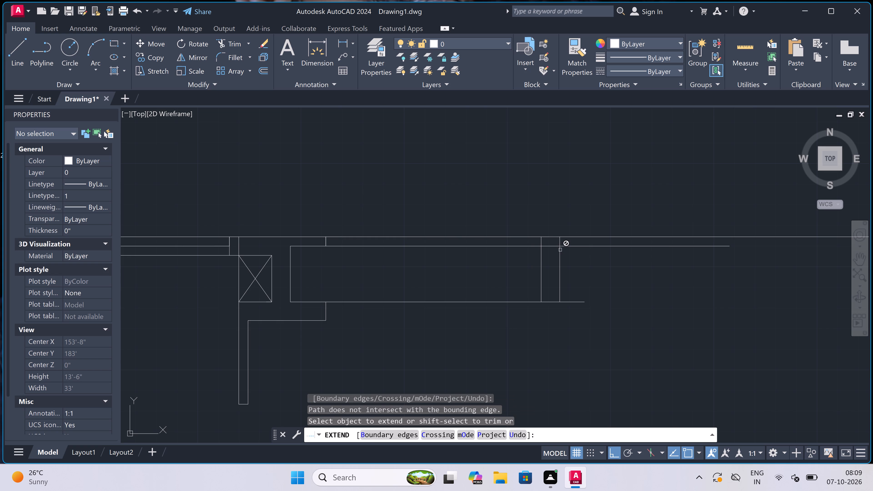
pyautogui.press('Escape')
# Trim the top wall's inner line between and beyond the new 9" wall's faces, and the lower line's overhang past its outer face.
pyautogui.write('tr')
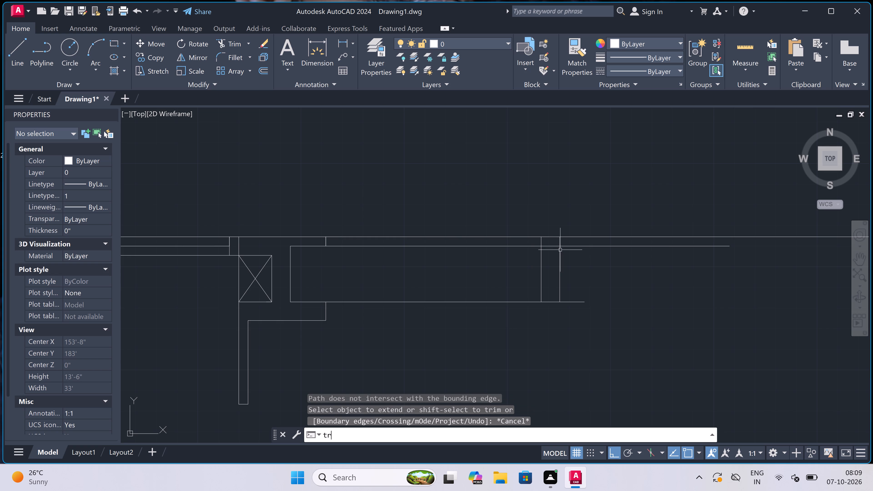
pyautogui.press('space')
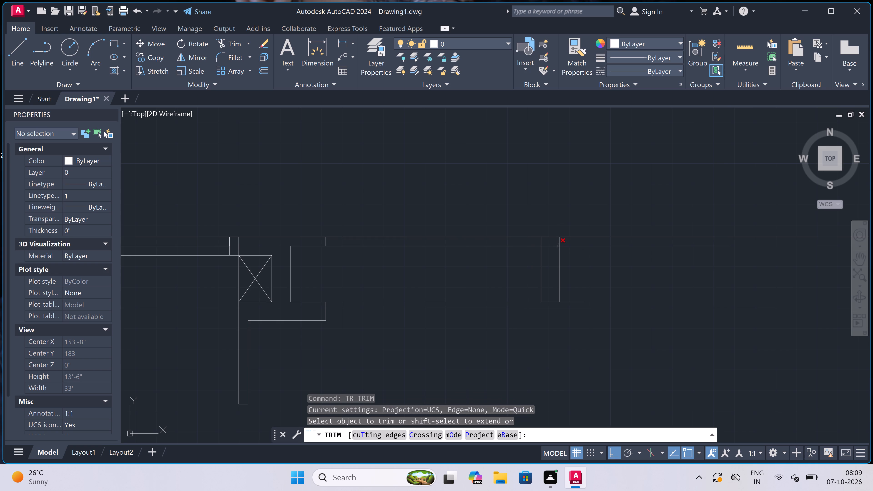
pyautogui.click(554, 247)
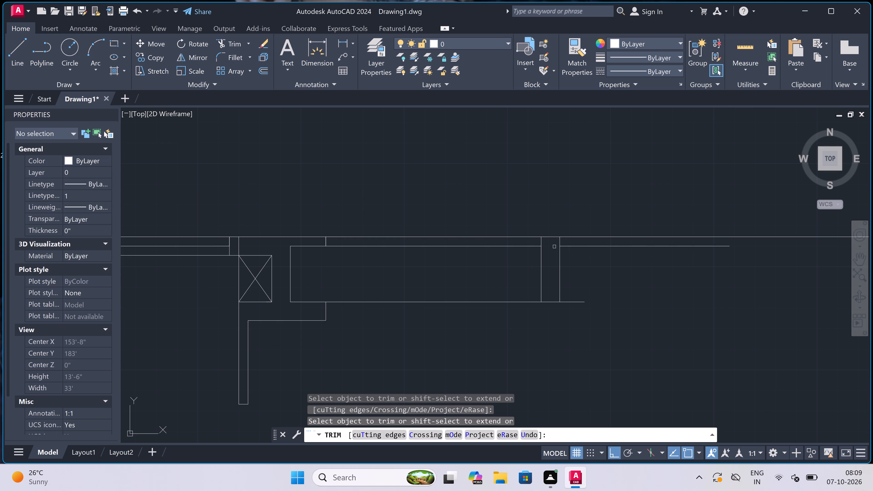
pyautogui.click(571, 247)
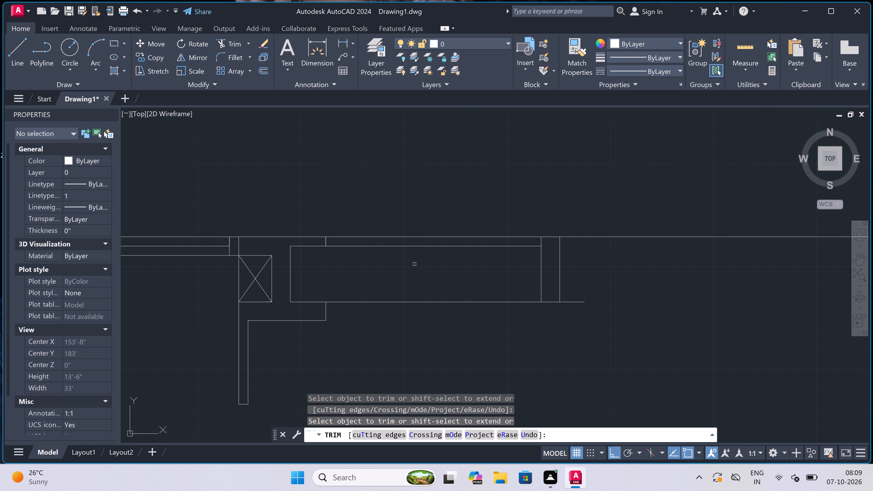
pyautogui.scroll(-1, 415, 264)
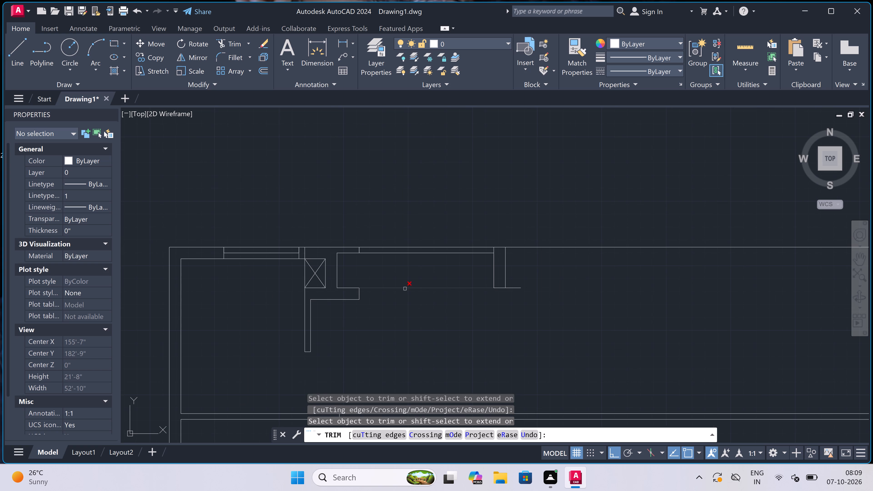
pyautogui.scroll(1, 405, 289)
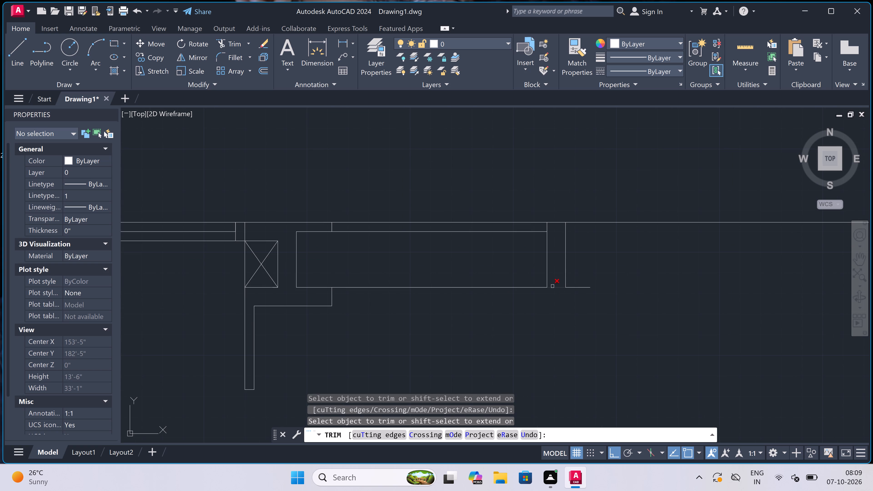
pyautogui.click(575, 283)
pyautogui.click(575, 305)
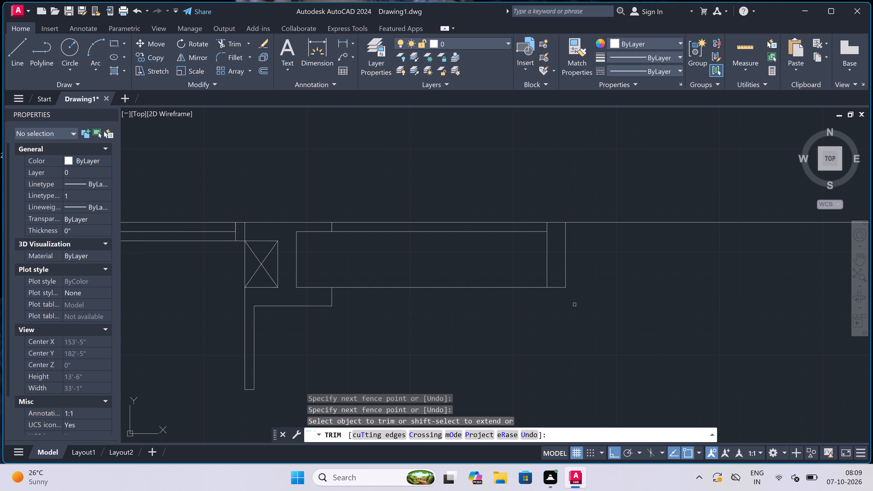
pyautogui.scroll(-2, 470, 283)
pyautogui.scroll(2, 412, 289)
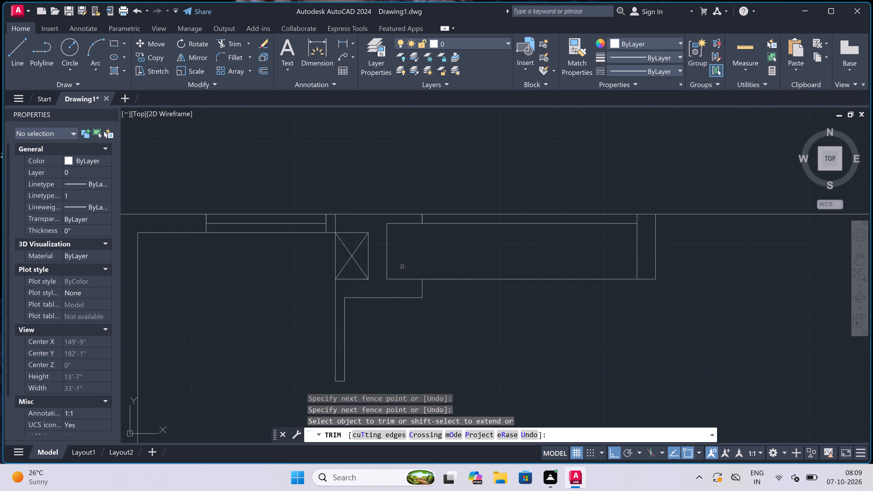
pyautogui.press('Escape')
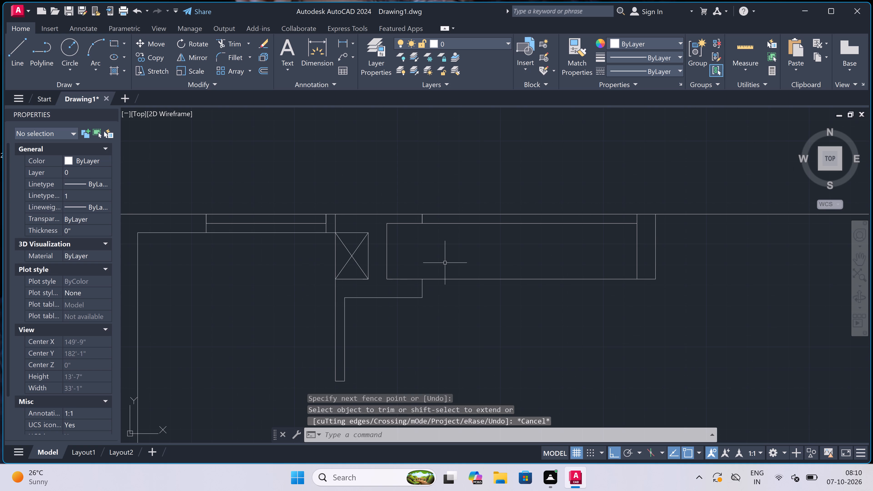
# Draw a line 4' down from the top wall's inner line, across to the 9" wall's outer face, and up to that wall's lower corner.
pyautogui.write('l')
pyautogui.press('space')
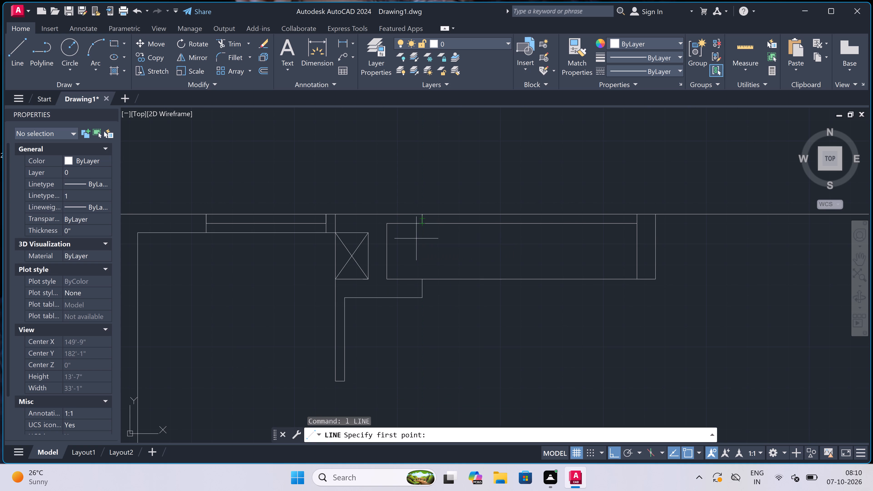
pyautogui.click(422, 227)
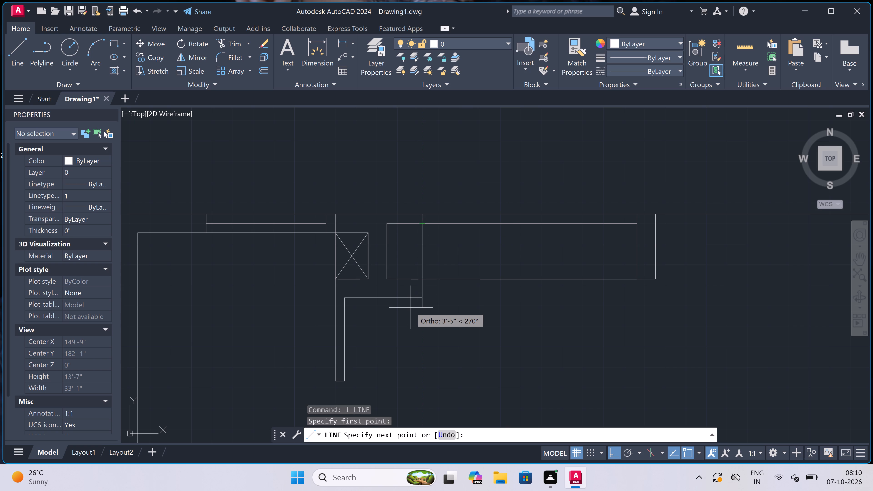
pyautogui.write("4'")
pyautogui.press('space')
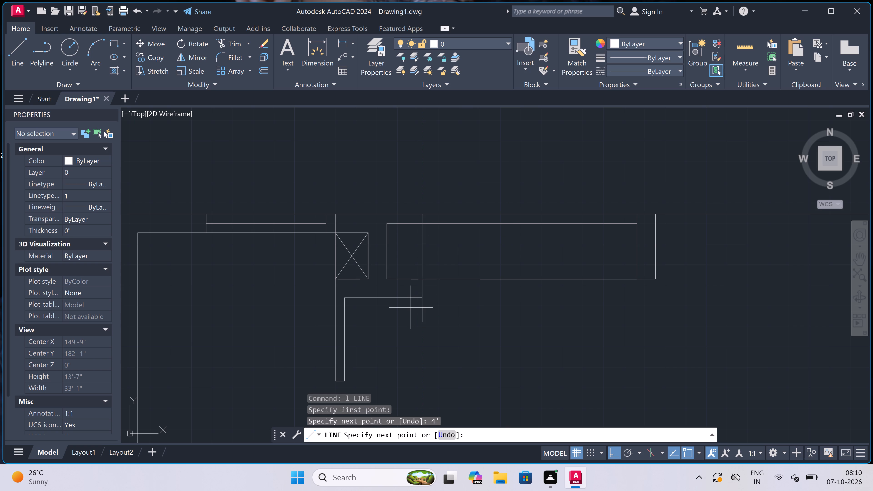
pyautogui.scroll(-1, 411, 309)
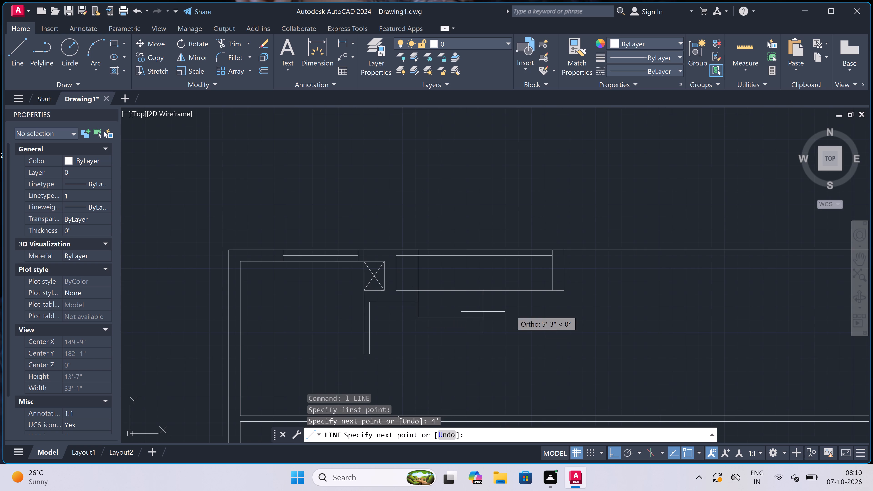
pyautogui.scroll(3, 561, 319)
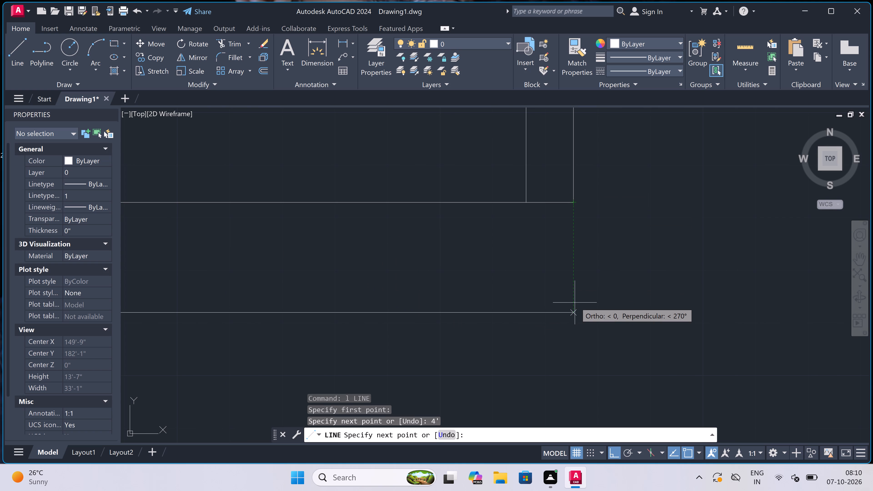
pyautogui.click(573, 311)
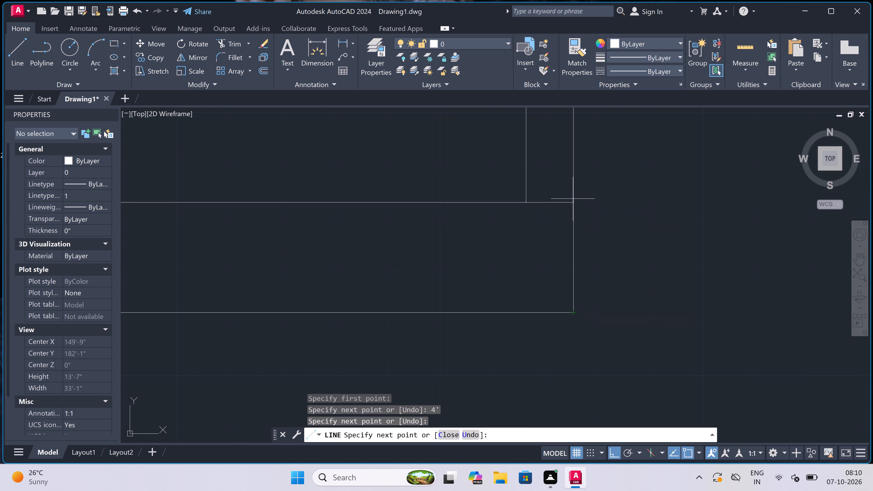
pyautogui.click(573, 202)
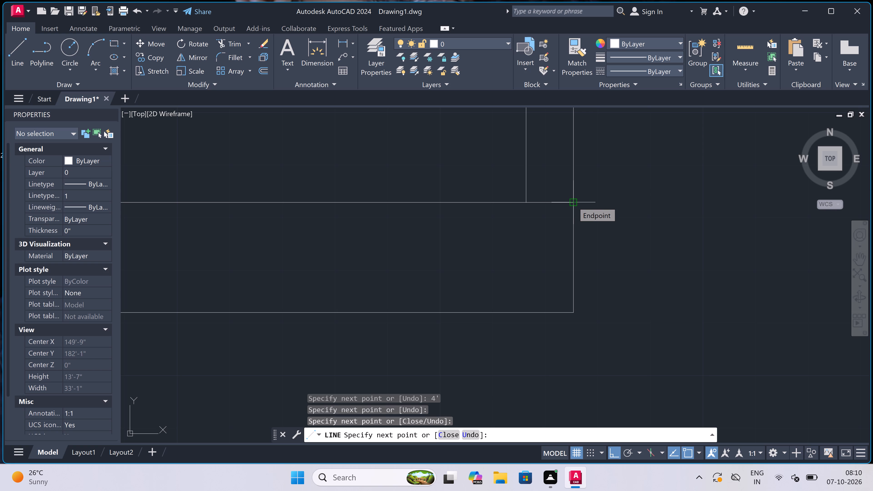
pyautogui.scroll(-1, 514, 247)
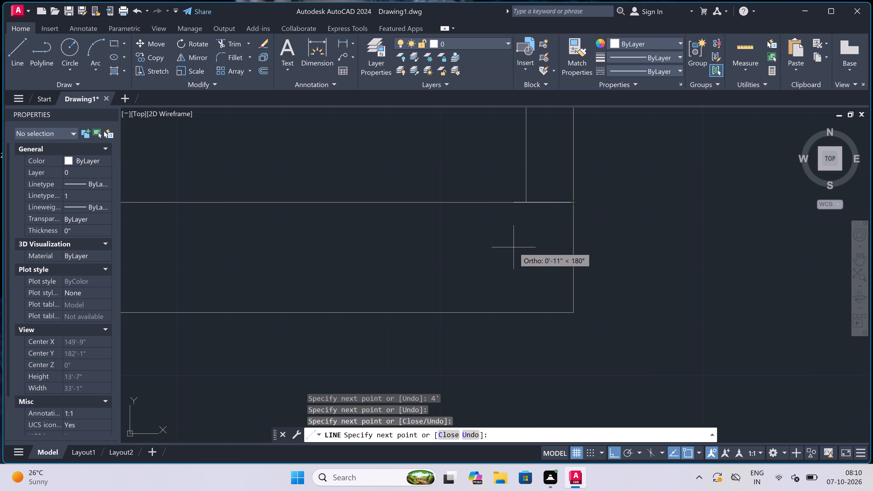
pyautogui.scroll(-3, 514, 247)
pyautogui.scroll(1, 514, 247)
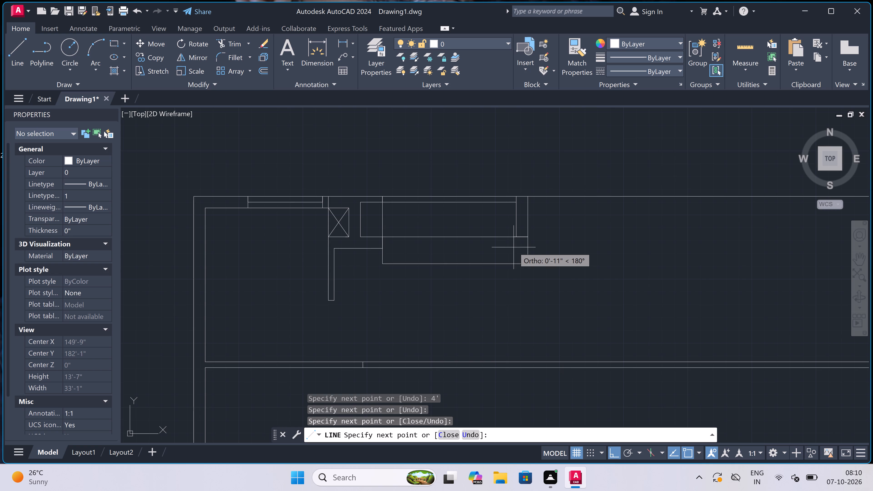
pyautogui.press('Escape')
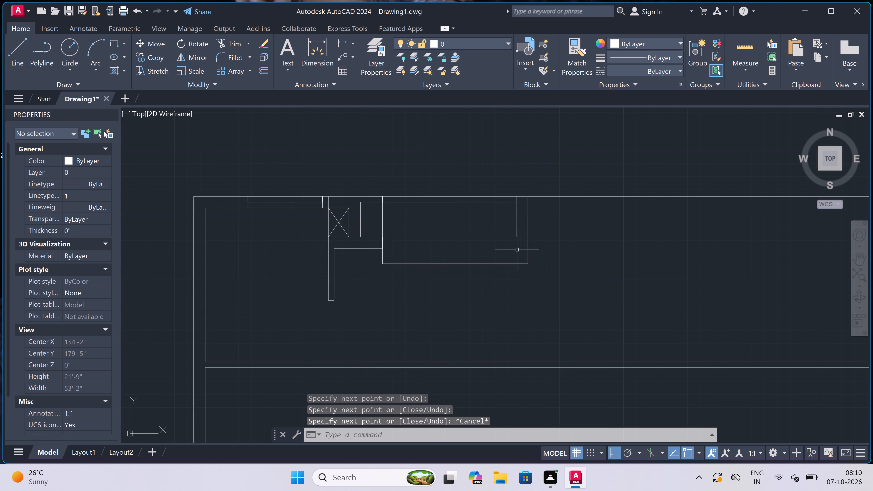
# Move the shaft, its adjoining partition and the long room's near-end lines down to the lower corner of the new 4' outline.
pyautogui.scroll(2, 406, 256)
pyautogui.scroll(-2, 363, 236)
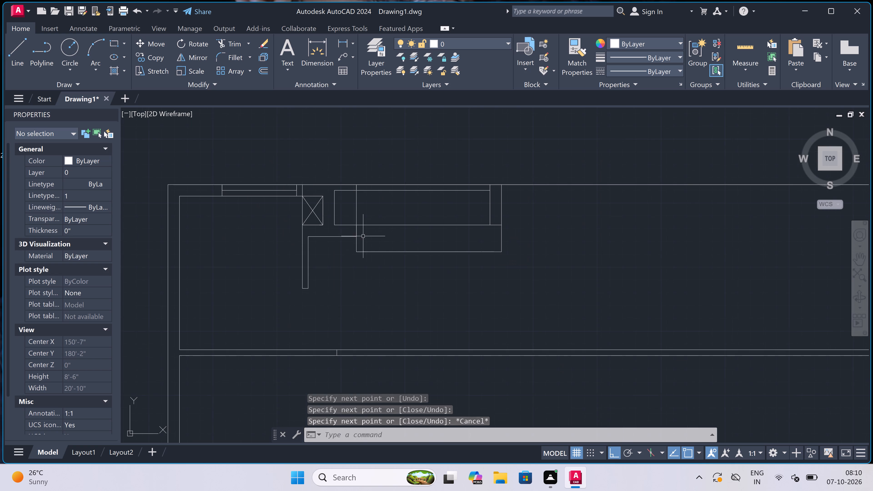
pyautogui.scroll(1, 320, 243)
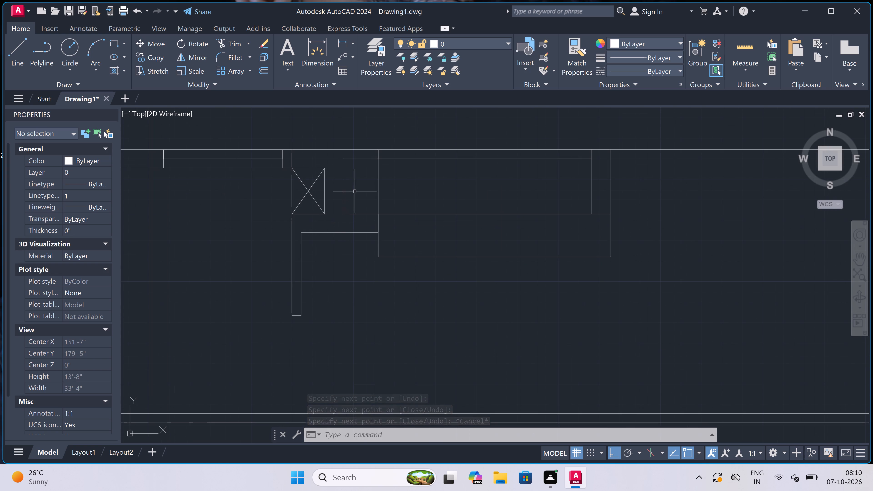
pyautogui.moveTo(354, 195); pyautogui.dragTo(348, 207)
pyautogui.click(271, 334)
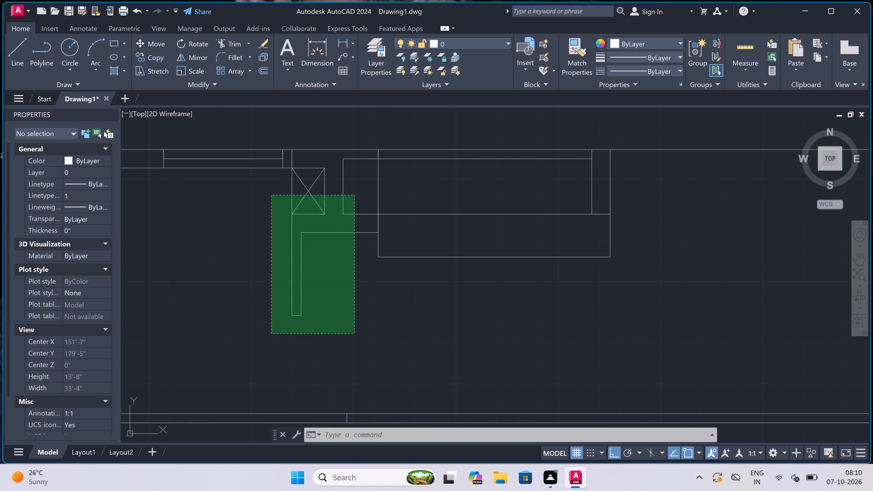
pyautogui.click(151, 45)
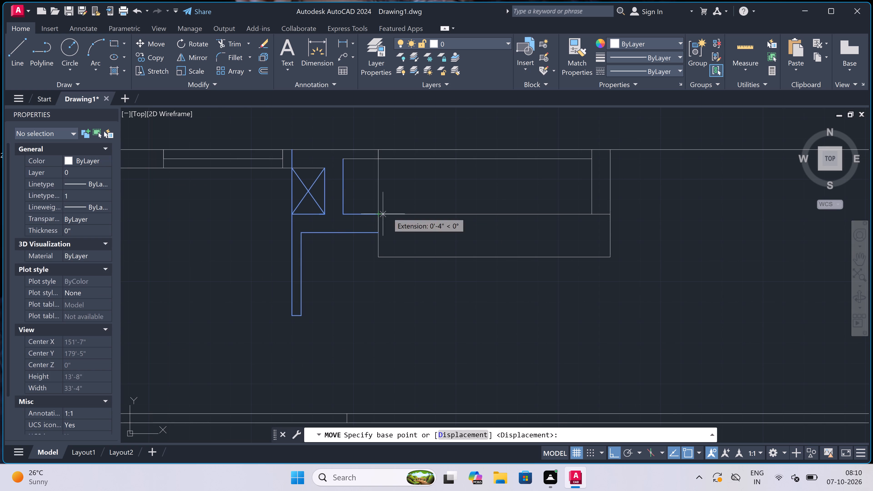
pyautogui.click(378, 216)
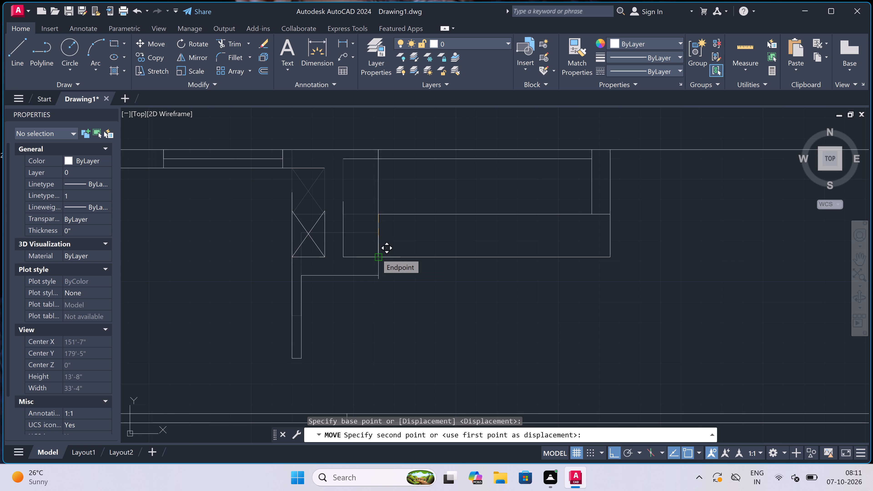
pyautogui.scroll(2, 376, 254)
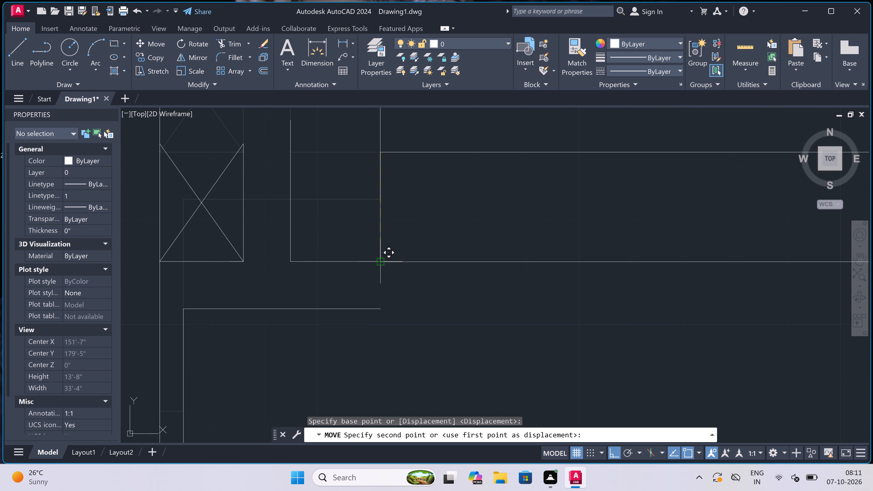
pyautogui.click(379, 261)
pyautogui.scroll(-1, 369, 248)
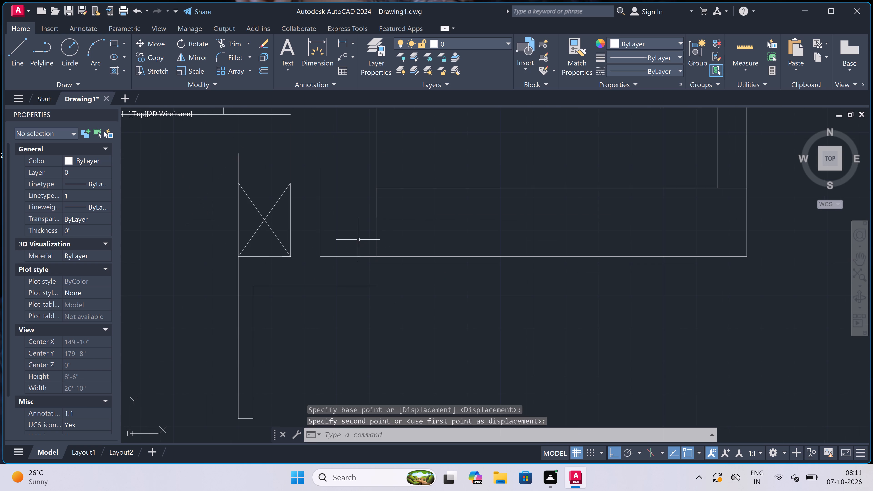
pyautogui.scroll(-1, 347, 229)
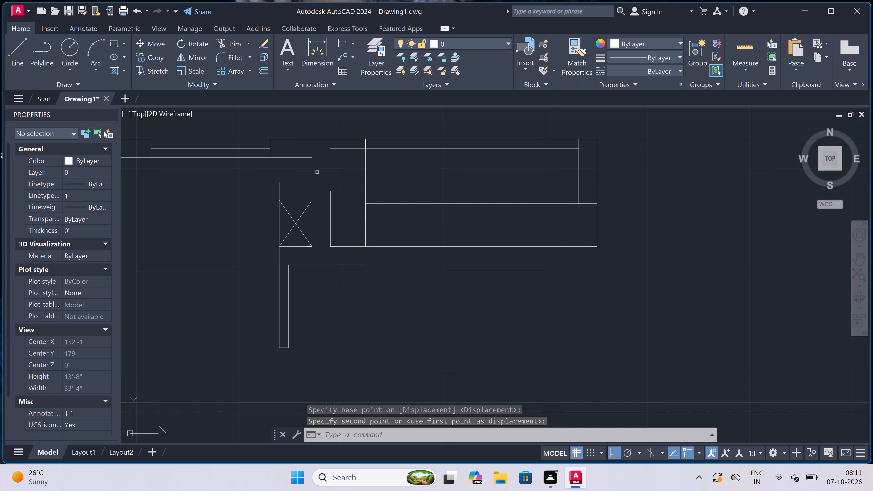
# Extend both vertical sides of the shaft and the long room's near-end face up to the top wall's lines.
pyautogui.write('ex')
pyautogui.press('space')
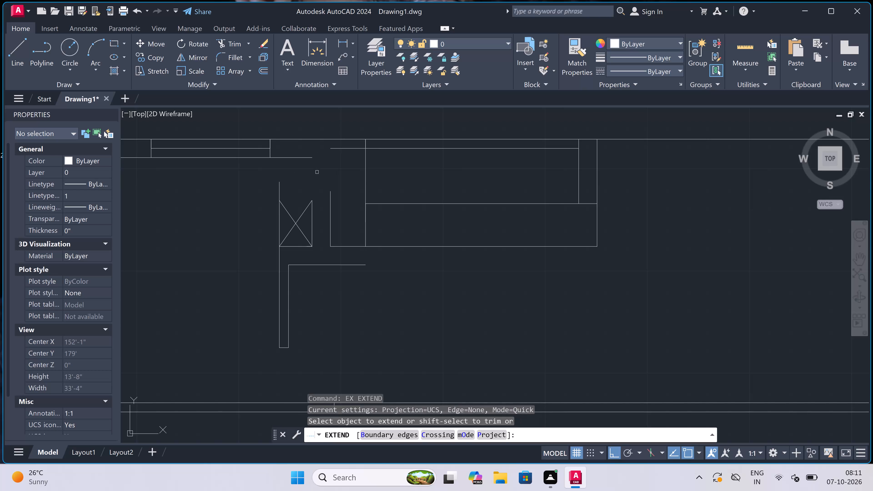
pyautogui.click(266, 195)
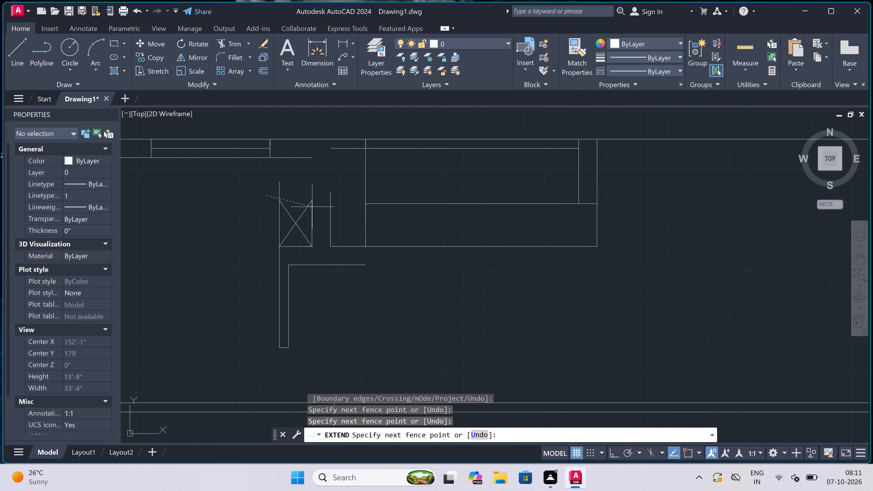
pyautogui.click(286, 203)
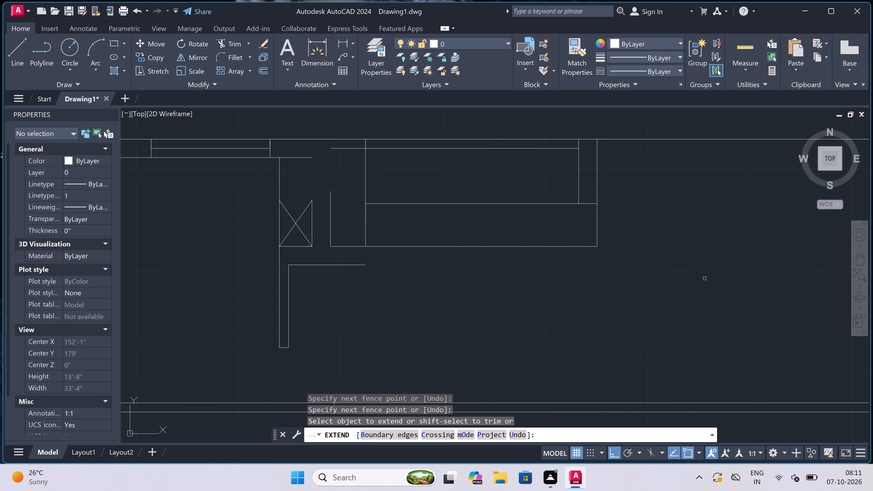
pyautogui.scroll(1, 318, 187)
pyautogui.click(308, 219)
pyautogui.click(335, 213)
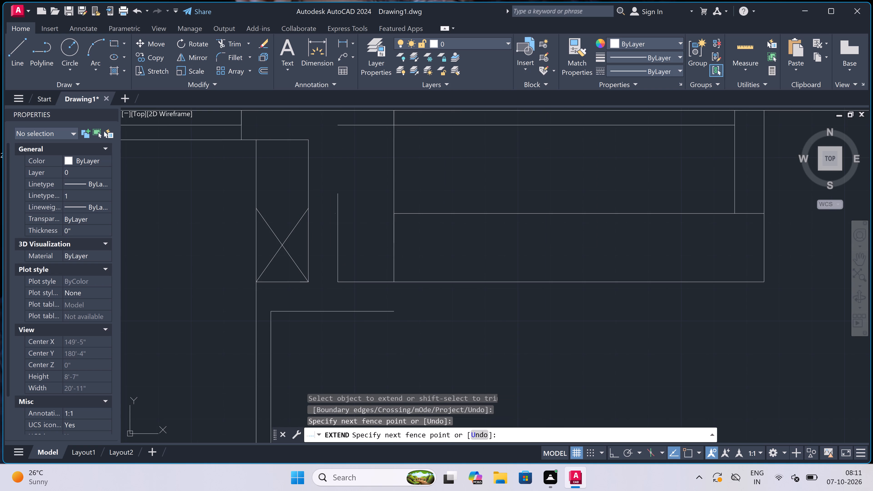
pyautogui.click(351, 209)
pyautogui.scroll(-1, 351, 209)
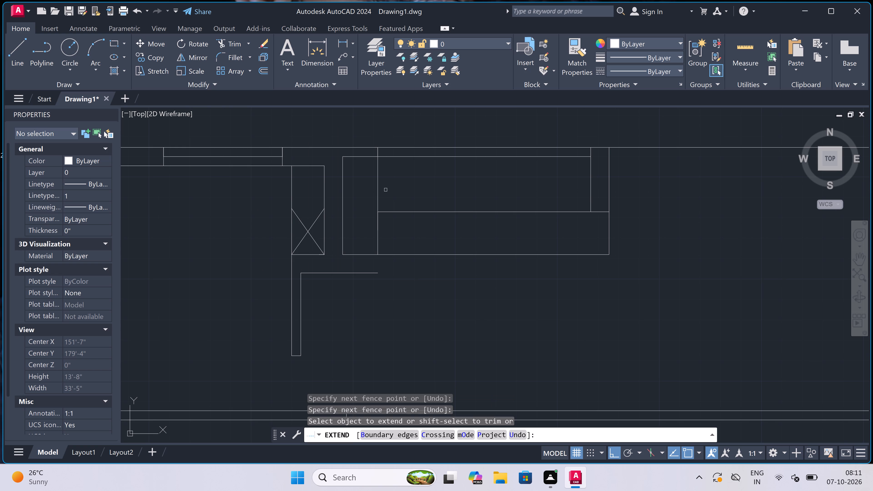
pyautogui.scroll(-1, 385, 190)
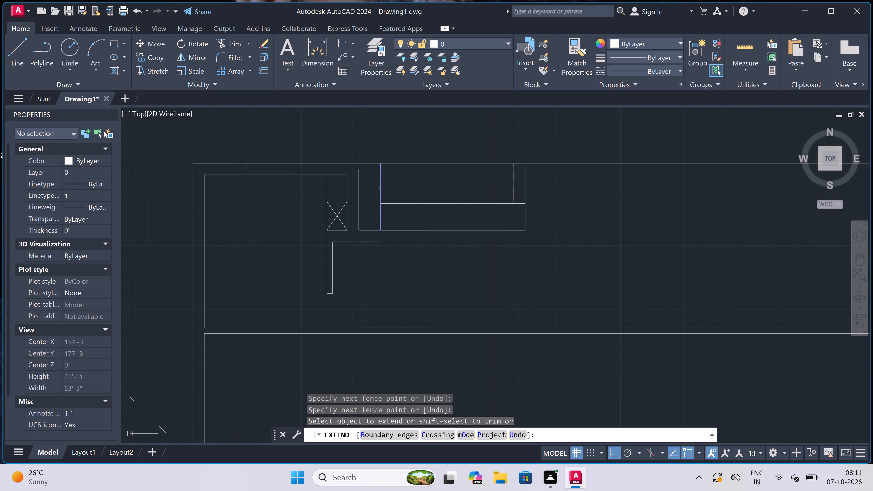
pyautogui.press('Escape')
# Trim away the 4' vertical construction line inside the near end of the deepened room.
pyautogui.write('tr')
pyautogui.press('space')
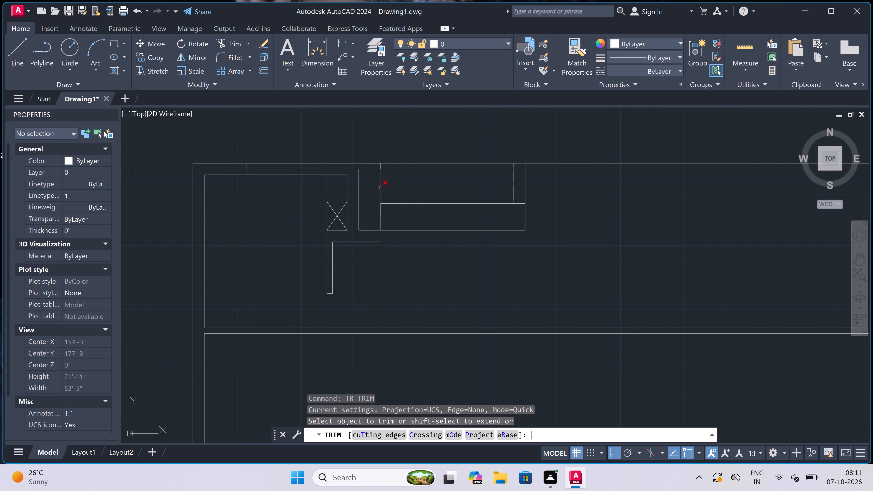
pyautogui.click(381, 188)
pyautogui.moveTo(376, 214); pyautogui.dragTo(378, 214)
pyautogui.click(392, 214)
pyautogui.click(351, 163)
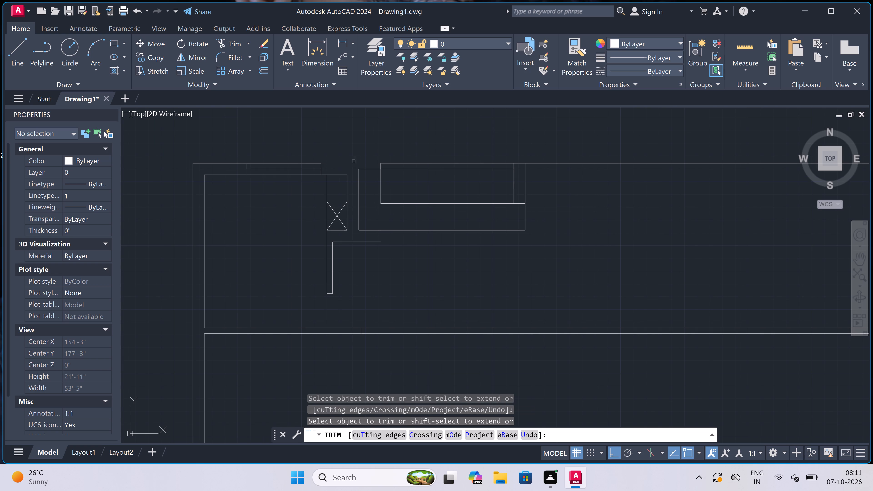
pyautogui.hotkey('ctrl', 'z')
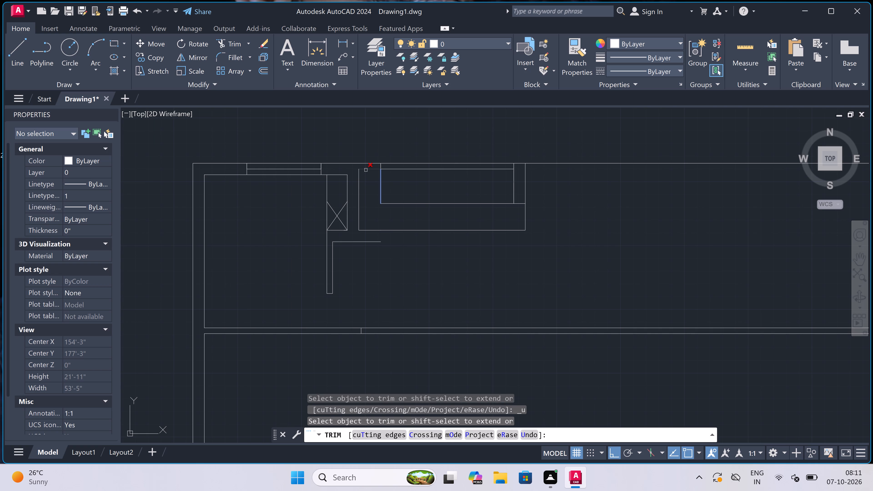
pyautogui.click(386, 188)
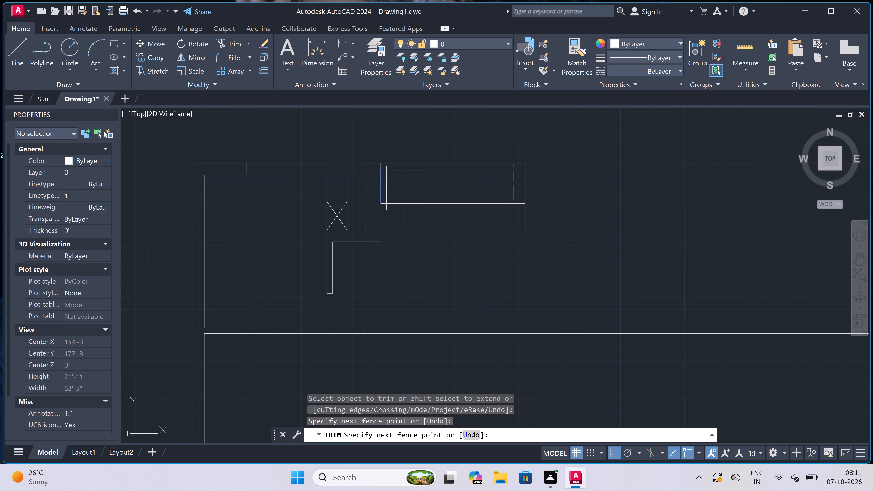
pyautogui.click(377, 197)
# Trim away the old lower line across the deepened room, including the short piece between the 9" wall's faces.
pyautogui.moveTo(393, 206); pyautogui.dragTo(395, 205)
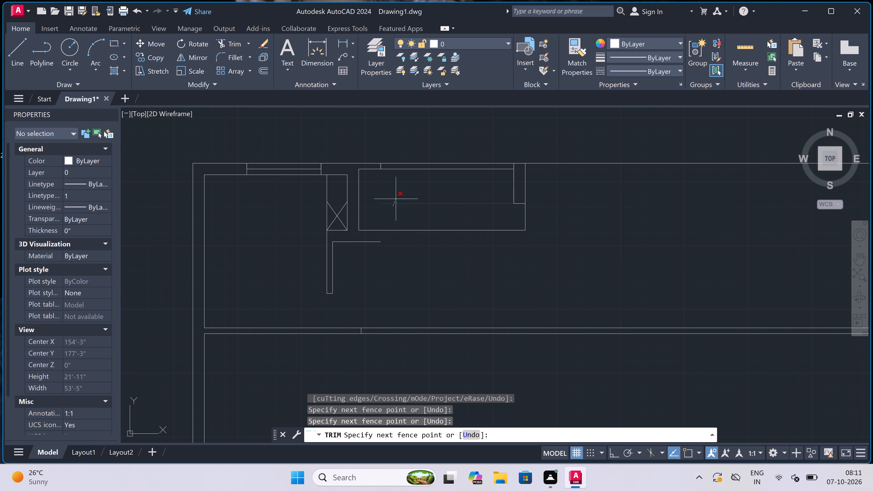
pyautogui.click(396, 199)
pyautogui.scroll(2, 509, 203)
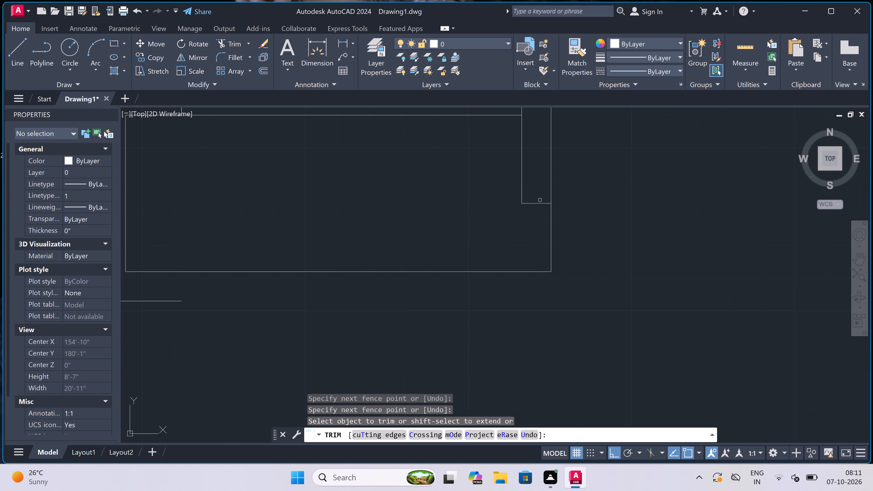
pyautogui.click(541, 200)
pyautogui.click(484, 224)
pyautogui.scroll(-3, 461, 199)
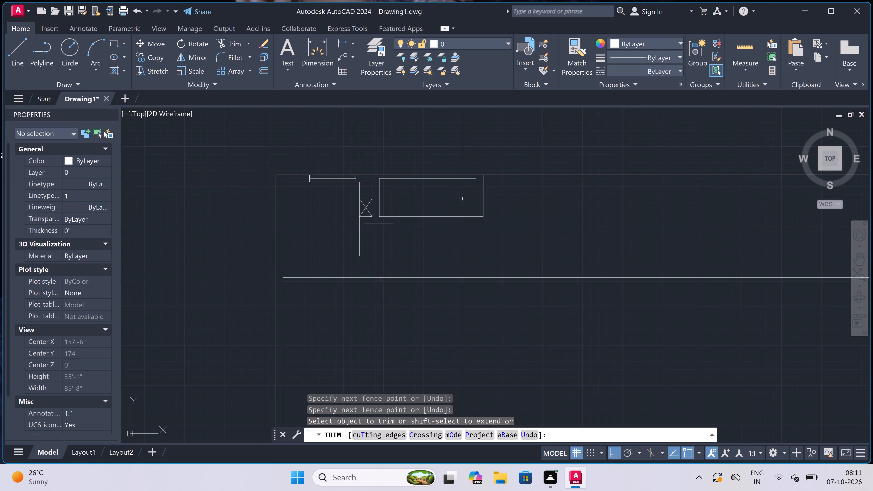
pyautogui.scroll(1, 457, 201)
pyautogui.press('Escape')
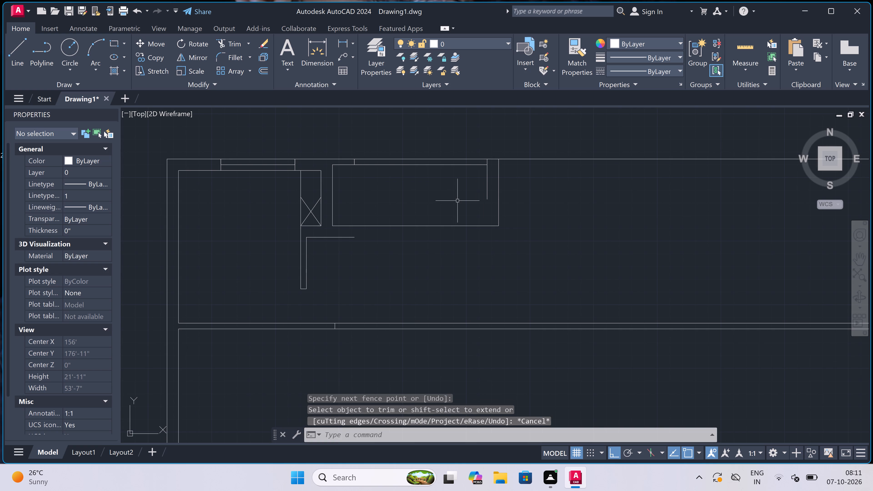
# Draw the deepened room's outer lower wall face from the short line's end to the far outer side, then up to the room's outline.
pyautogui.write('l')
pyautogui.press('space')
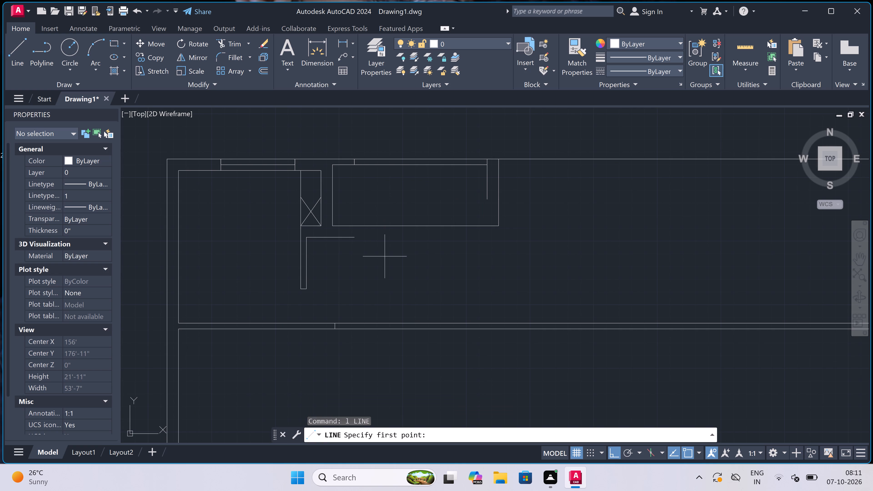
pyautogui.moveTo(352, 237); pyautogui.dragTo(357, 242)
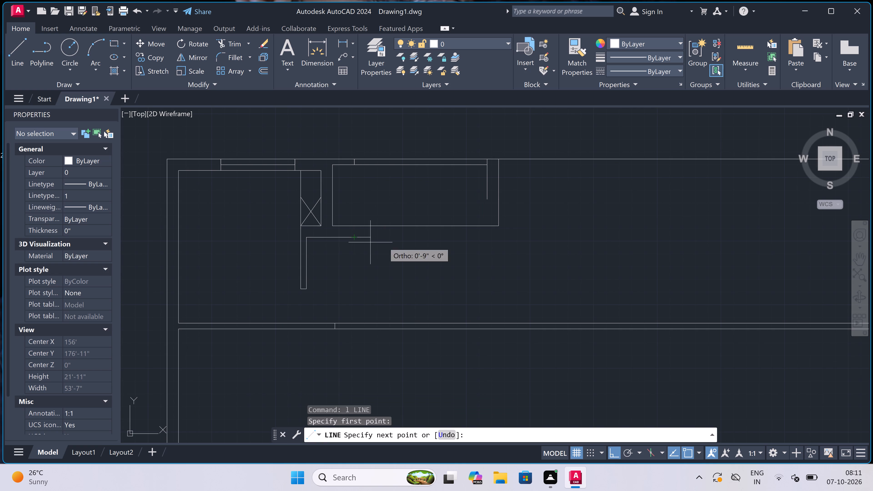
pyautogui.click(502, 239)
pyautogui.click(500, 224)
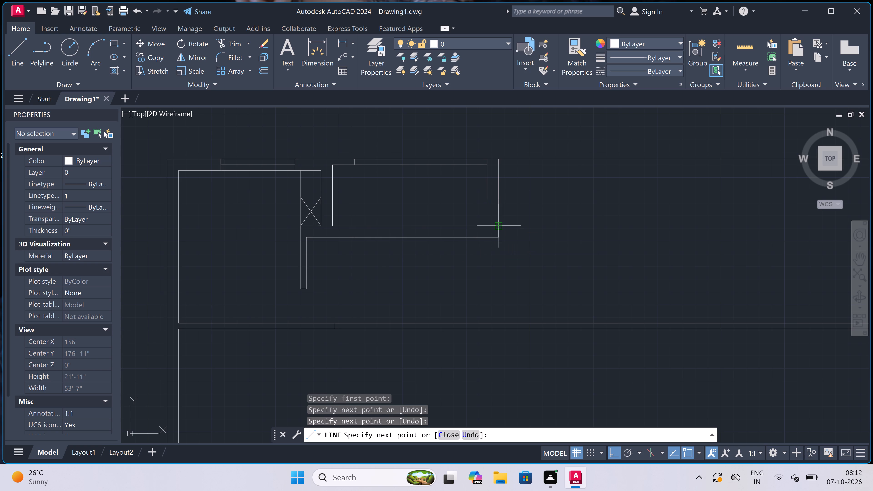
pyautogui.press('Escape')
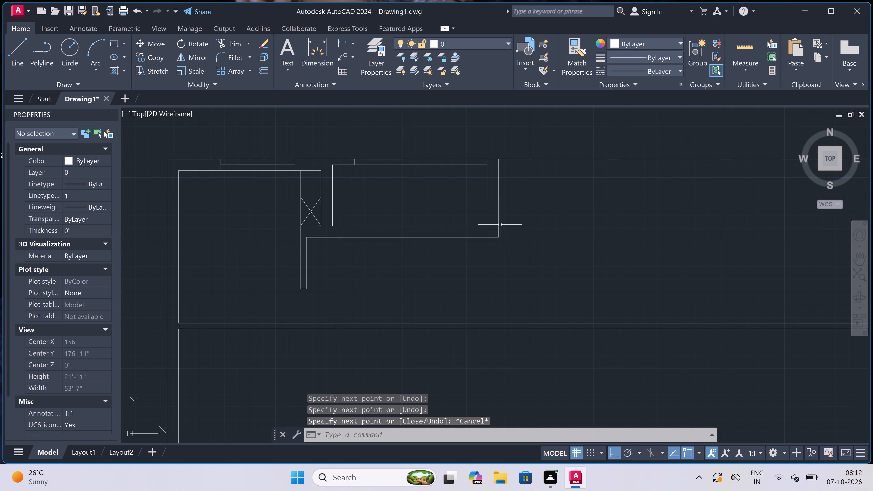
# Extend the inner vertical face at the deepened room's far end down to the room's lower line.
pyautogui.write('ex')
pyautogui.press('space')
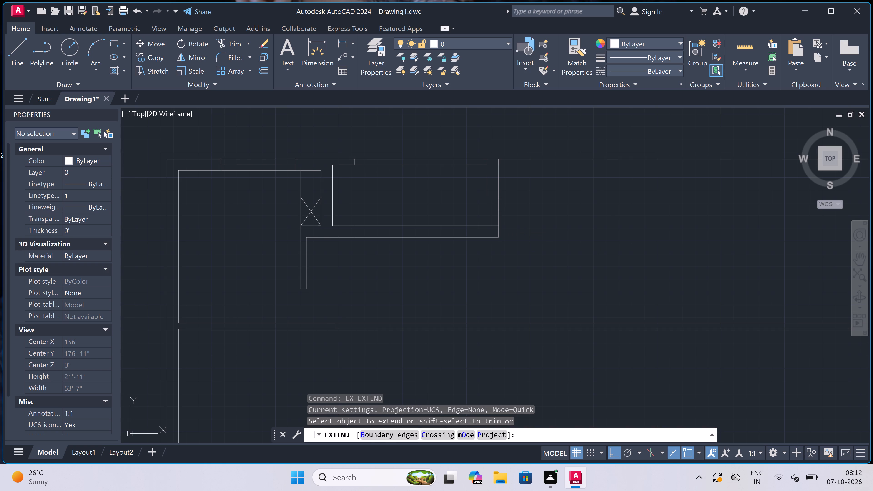
pyautogui.click(490, 196)
pyautogui.click(448, 201)
pyautogui.press('Escape')
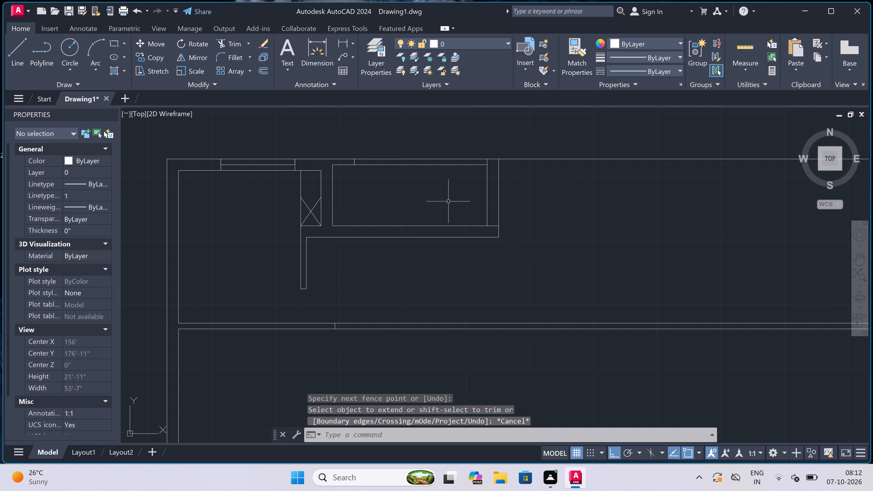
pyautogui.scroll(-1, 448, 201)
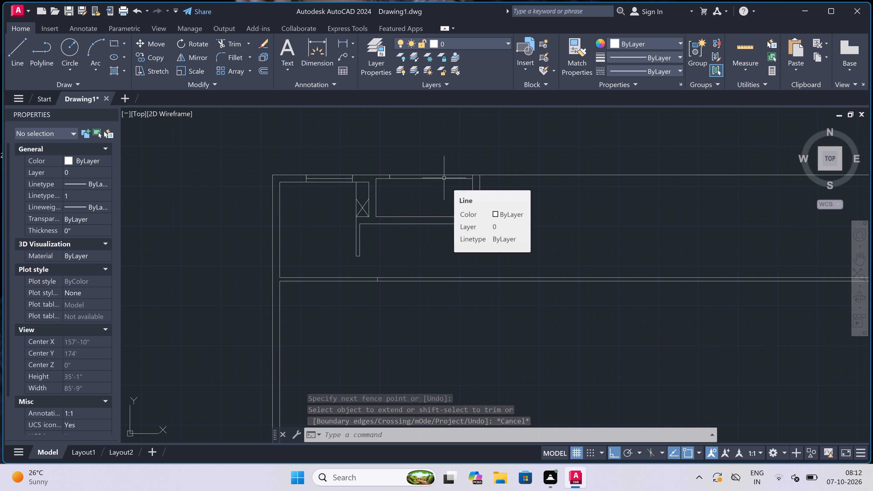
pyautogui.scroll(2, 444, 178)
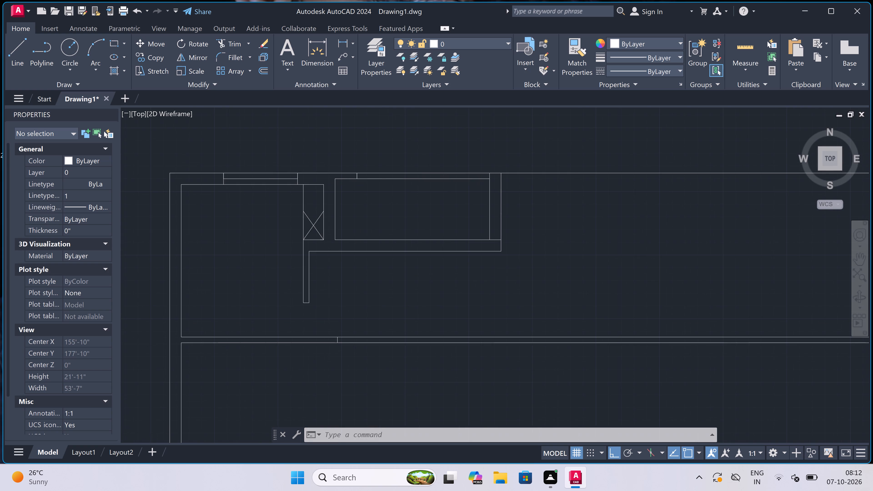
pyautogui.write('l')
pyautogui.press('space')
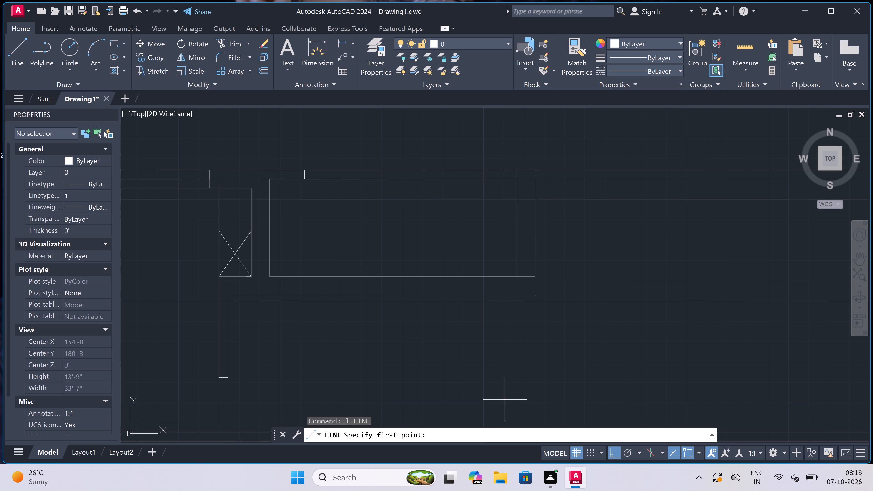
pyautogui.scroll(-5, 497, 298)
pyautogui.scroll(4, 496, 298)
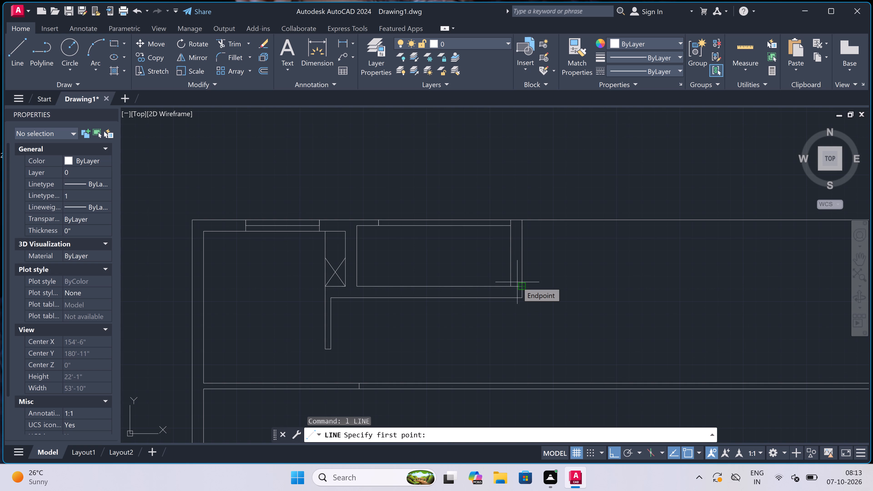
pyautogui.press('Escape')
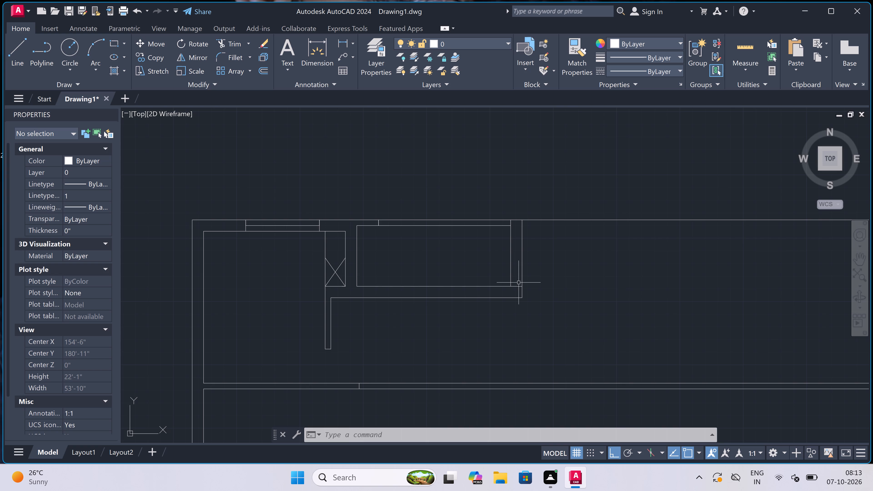
# Extend the outer vertical face at the deepened room's far end down to the long horizontal partition.
pyautogui.scroll(-3, 519, 283)
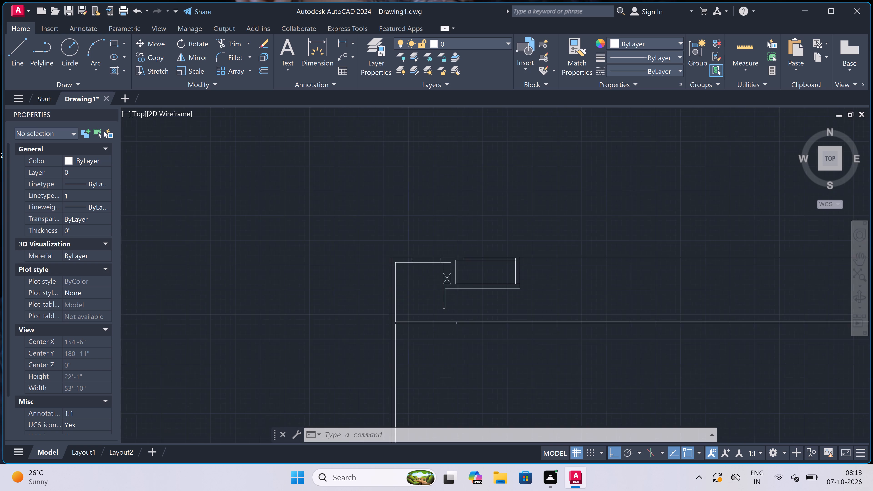
pyautogui.scroll(3, 526, 297)
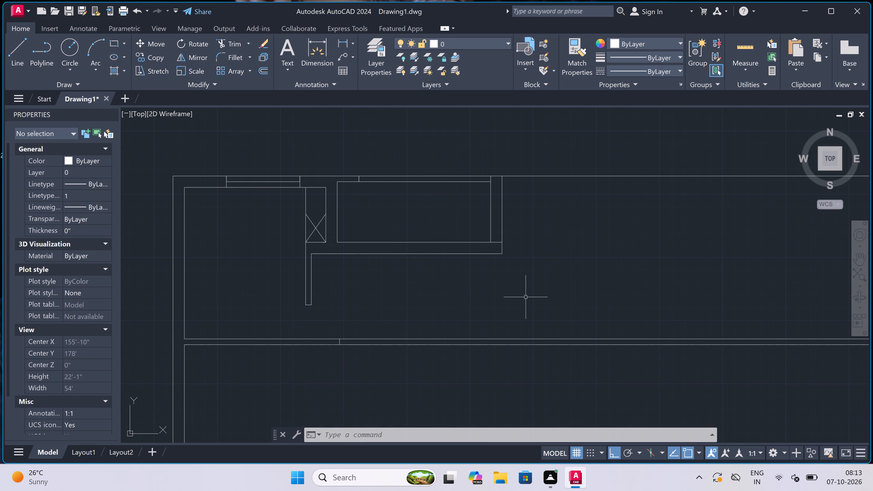
pyautogui.press('e')
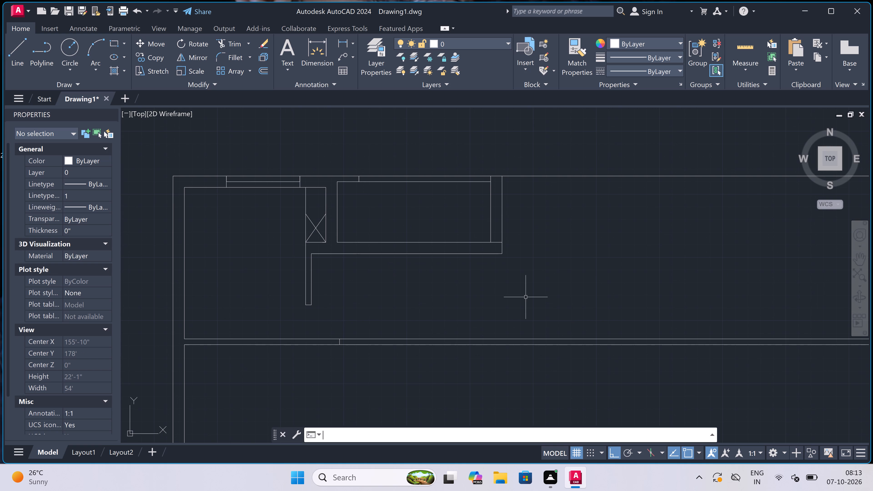
pyautogui.write('x')
pyautogui.press('space')
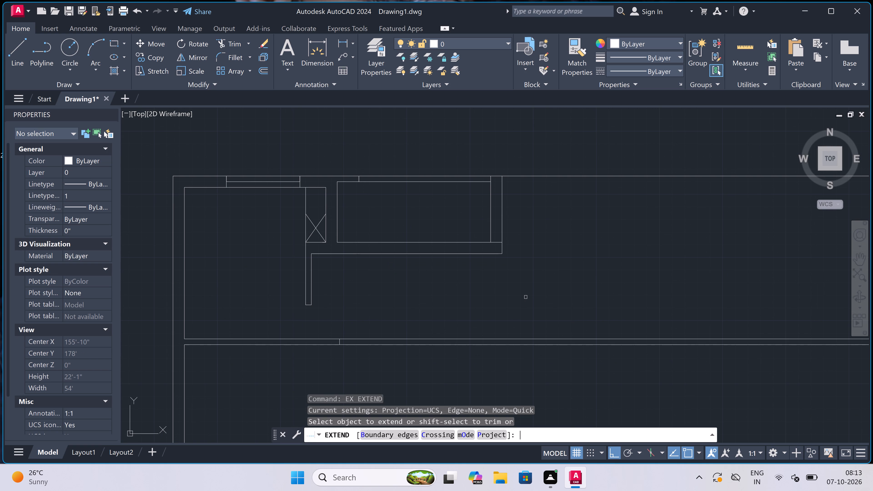
pyautogui.click(504, 233)
pyautogui.click(503, 233)
pyautogui.click(502, 234)
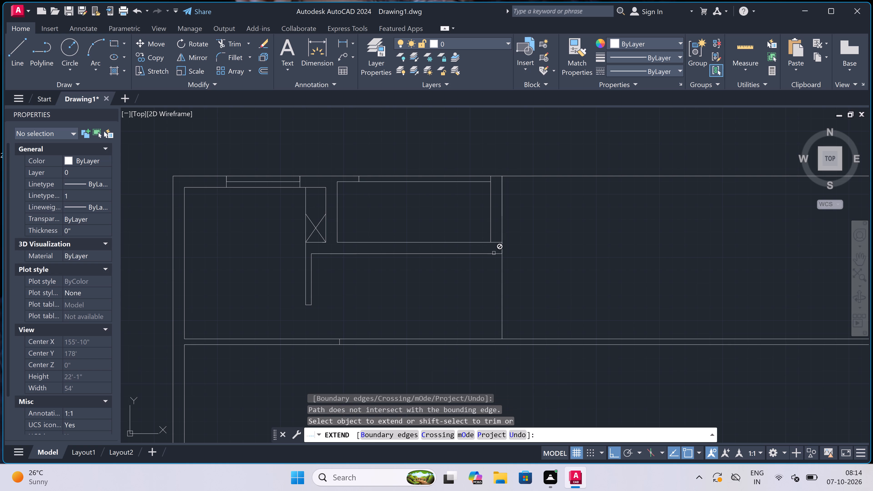
pyautogui.press('Escape')
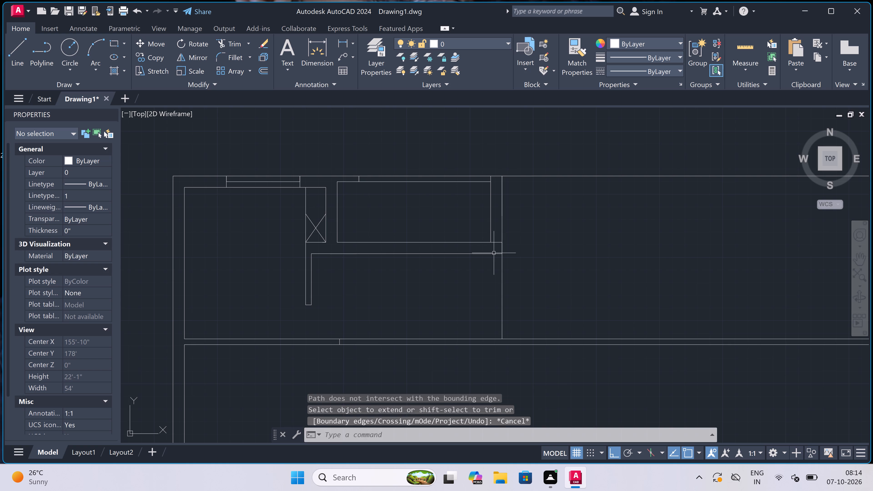
# Draw the 4.5" partition below the far end: across the long partition, 4.5" inward, and back up to the deepened room's outer lower face.
pyautogui.write('l')
pyautogui.press('space')
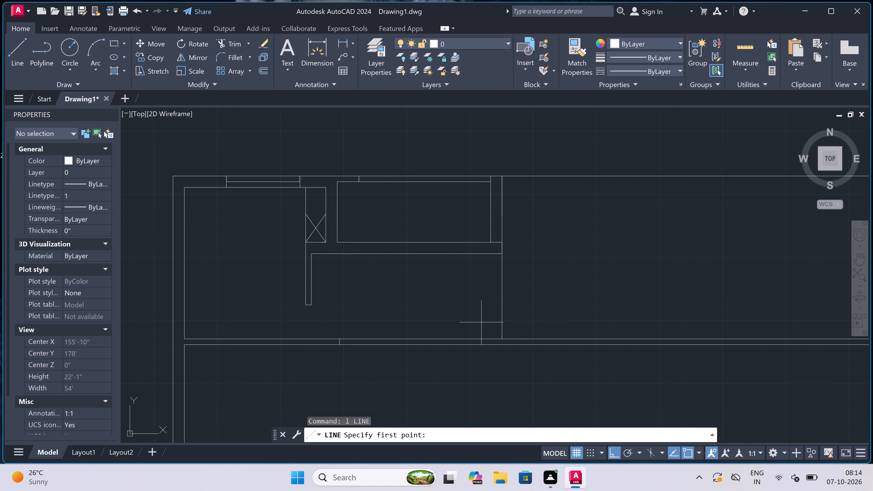
pyautogui.scroll(1, 482, 326)
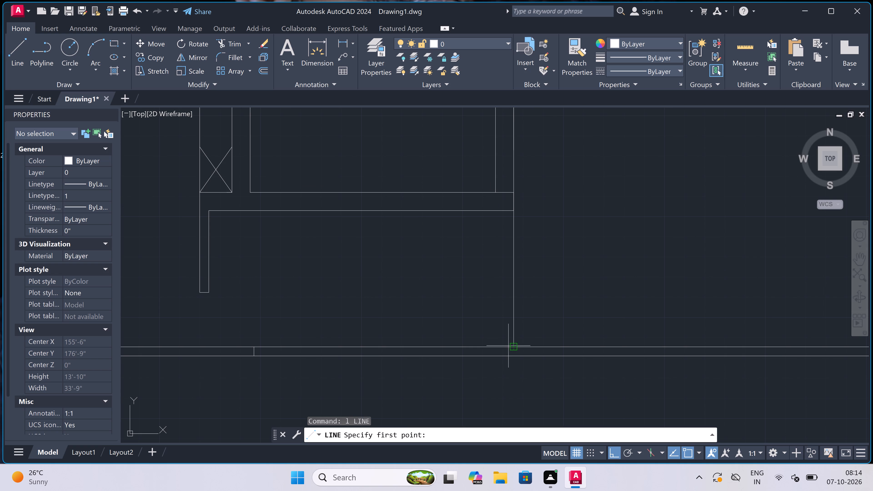
pyautogui.click(518, 345)
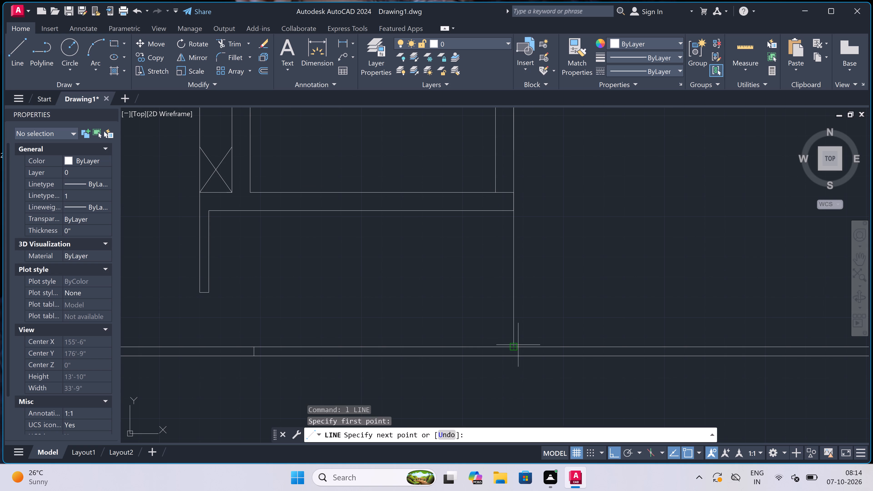
pyautogui.click(516, 354)
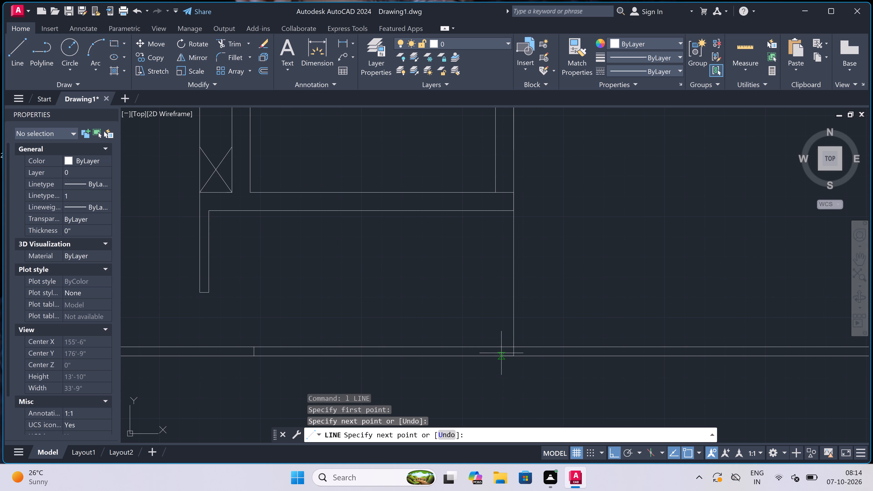
pyautogui.write('4.5')
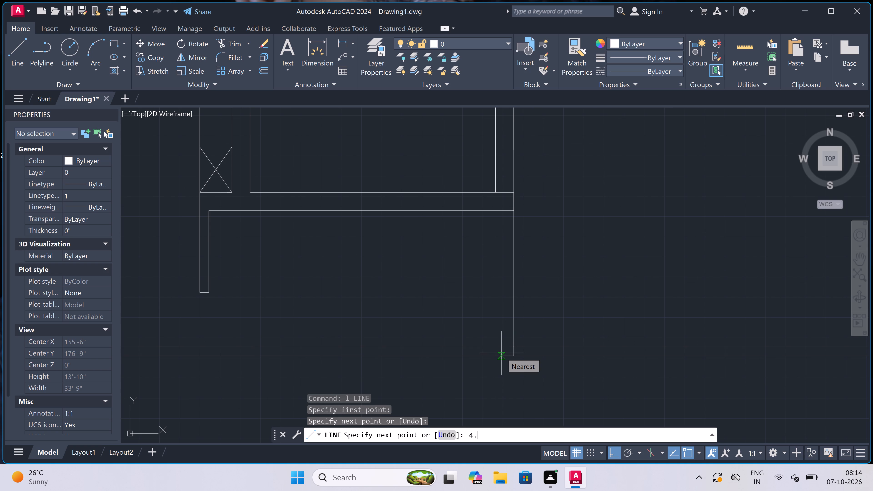
pyautogui.write('"')
pyautogui.press('space')
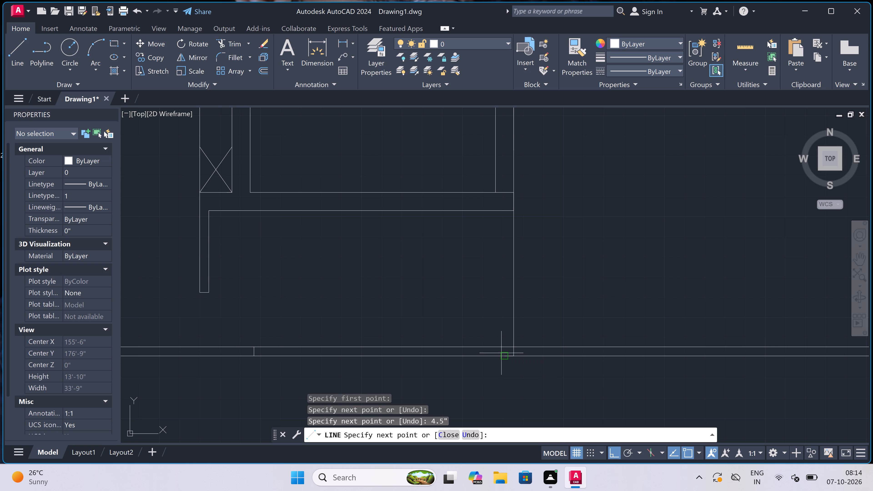
pyautogui.click(503, 215)
pyautogui.press('Escape')
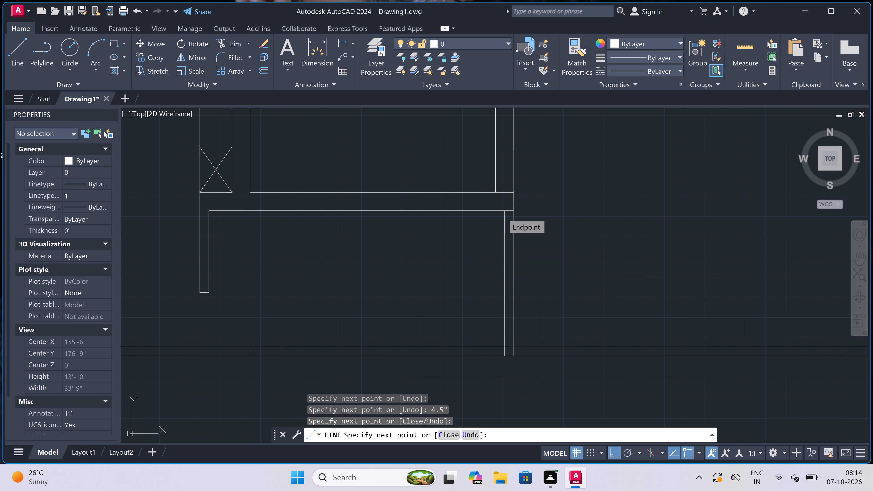
# Trim the line pieces crossing the deepened room's far lower corner and the top of the new 4.5" partition.
pyautogui.write('tr')
pyautogui.press('space')
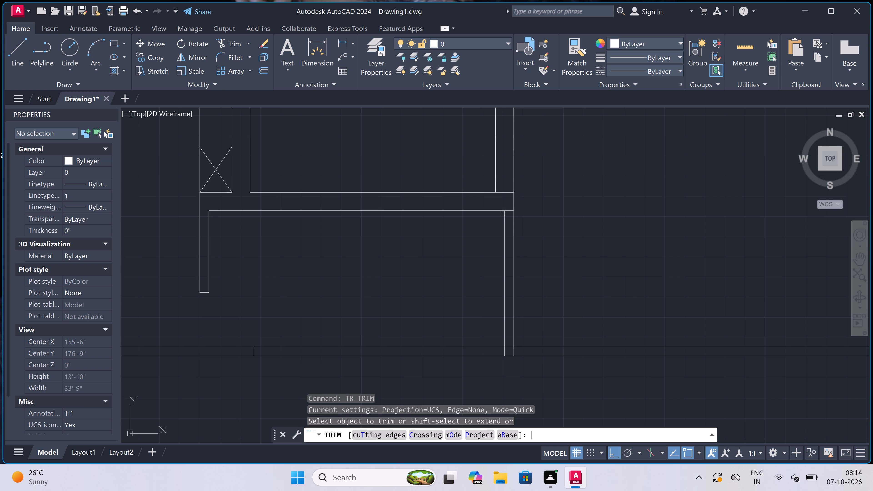
pyautogui.scroll(2, 506, 190)
pyautogui.click(503, 182)
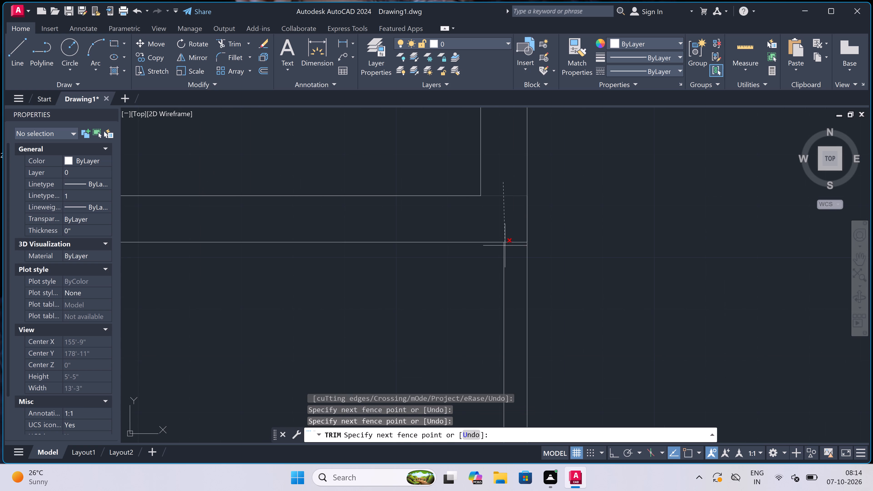
pyautogui.click(510, 239)
pyautogui.click(510, 245)
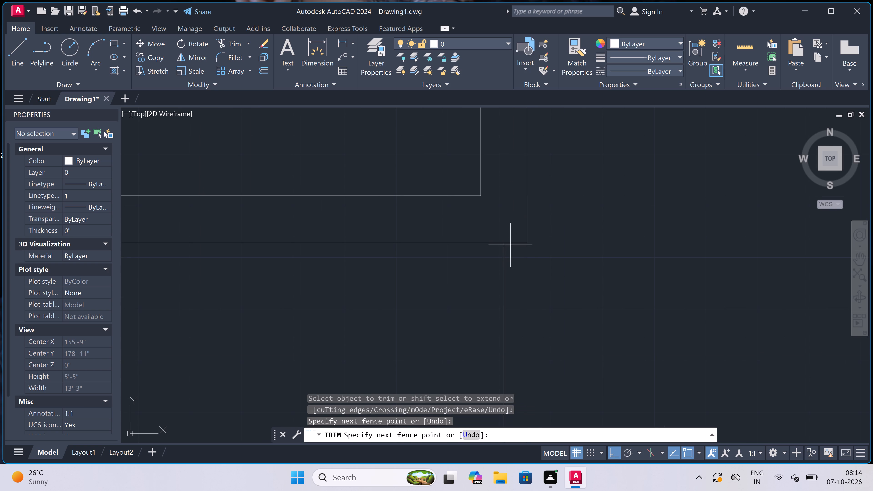
pyautogui.click(513, 230)
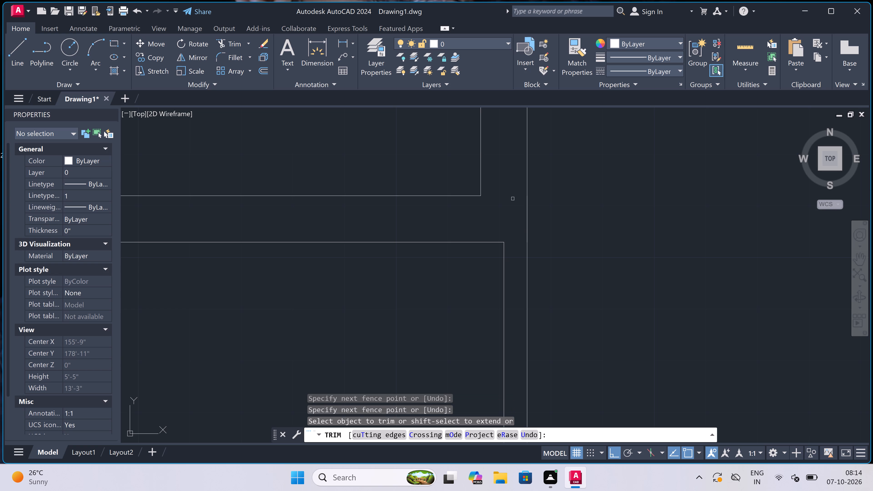
pyautogui.scroll(-3, 513, 198)
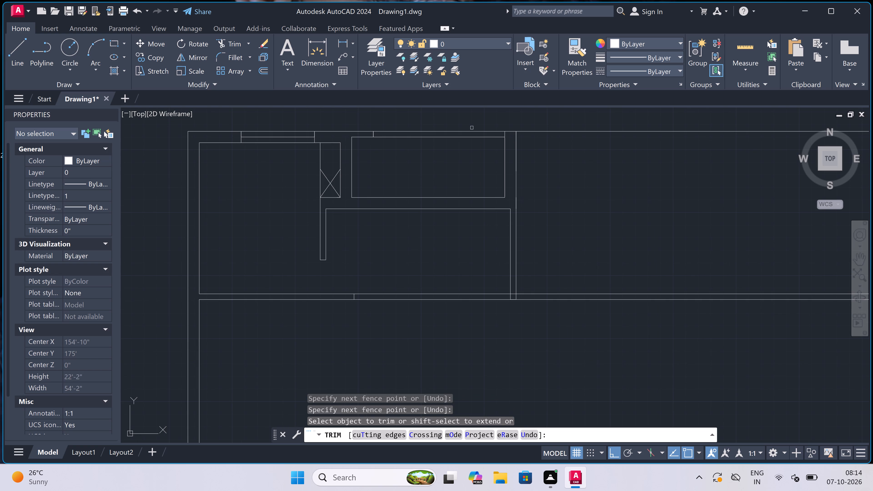
pyautogui.press('Escape')
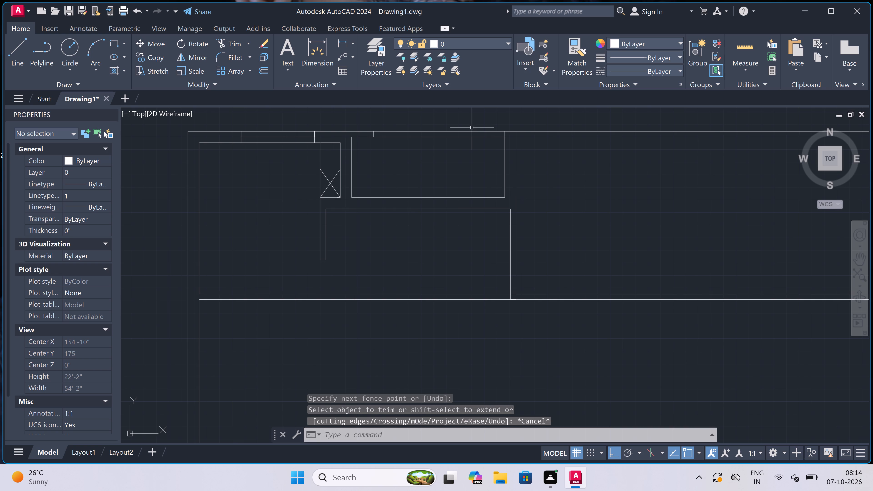
# Draw a window in the deepened room's top wall: a far-end jamb, a mid-wall line about 7'-6" long, and the opposite jamb.
pyautogui.write('l')
pyautogui.press('space')
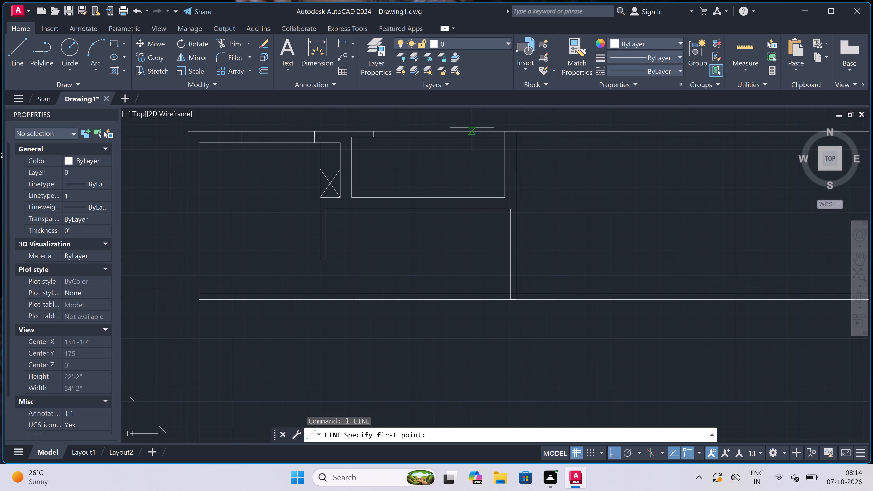
pyautogui.scroll(3, 494, 134)
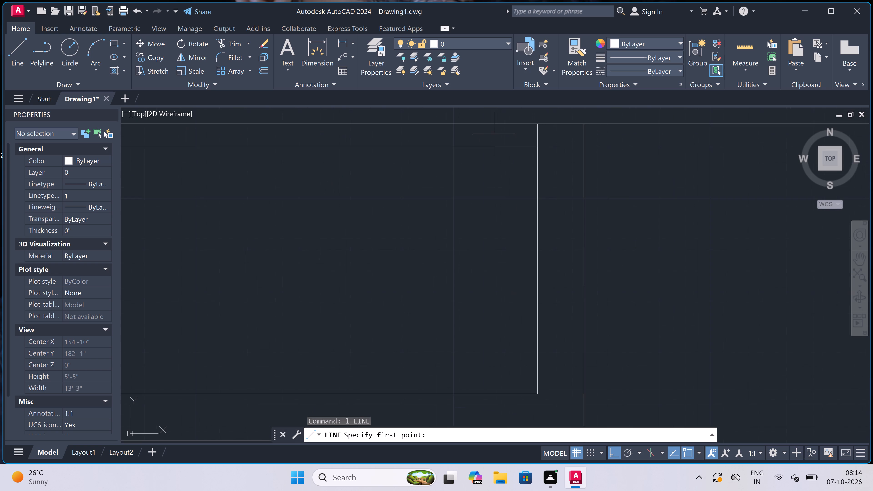
pyautogui.click(496, 124)
pyautogui.moveTo(497, 146); pyautogui.dragTo(492, 145)
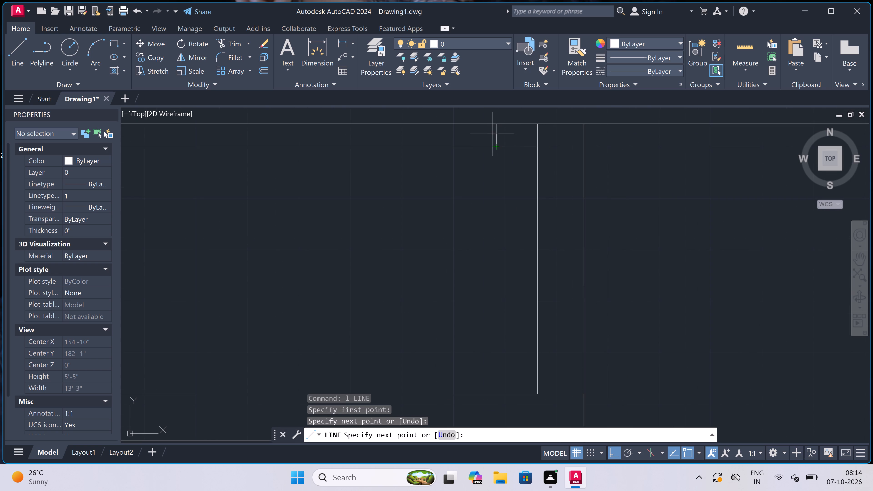
pyautogui.click(494, 135)
pyautogui.scroll(-1, 494, 135)
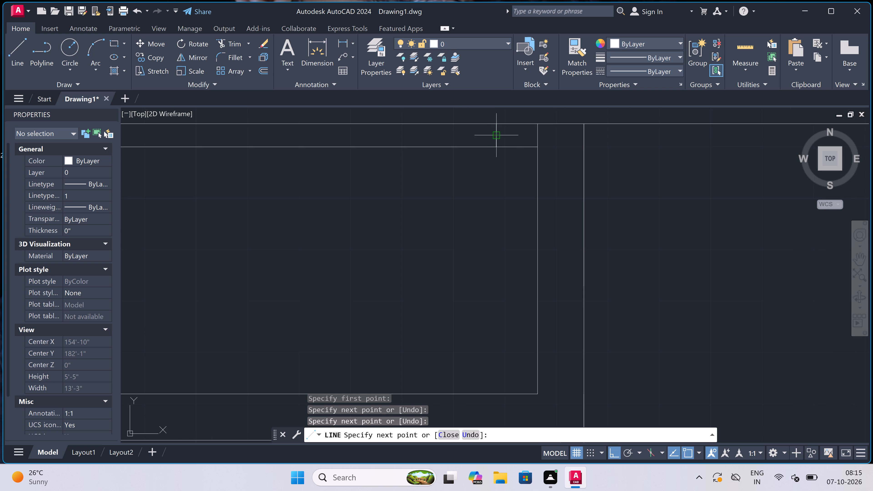
pyautogui.scroll(-2, 494, 135)
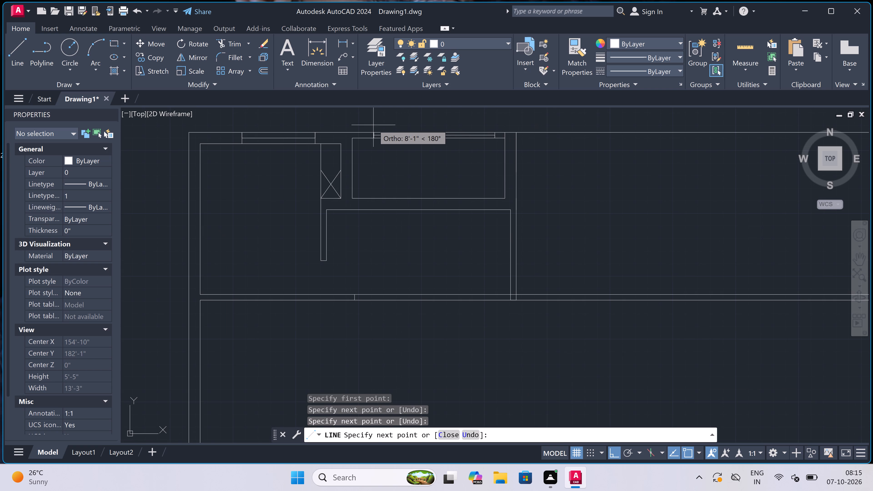
pyautogui.scroll(3, 373, 125)
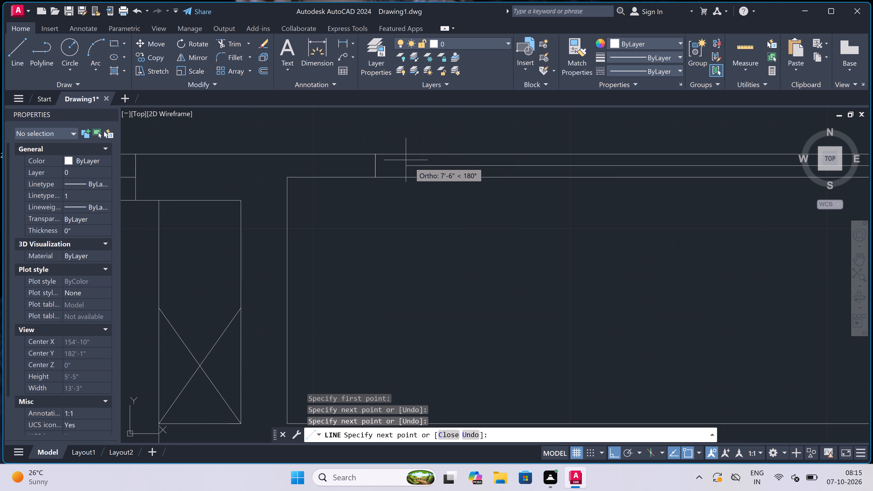
pyautogui.click(406, 163)
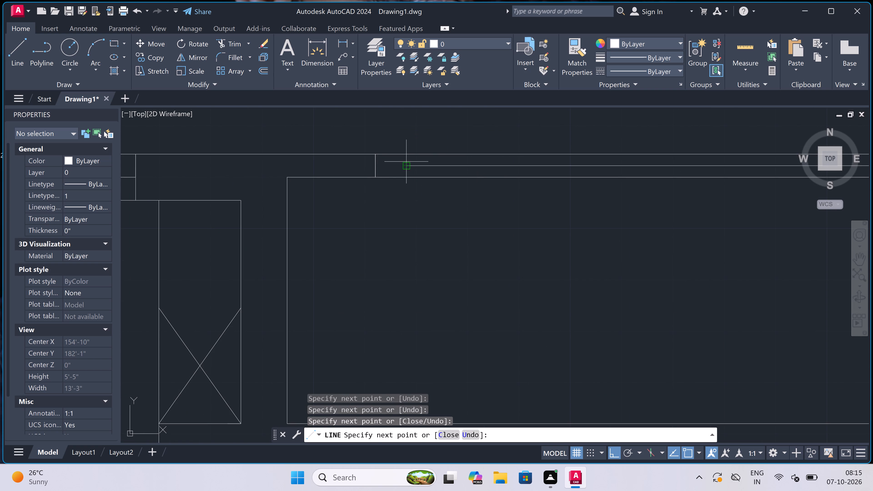
pyautogui.click(405, 150)
pyautogui.click(403, 178)
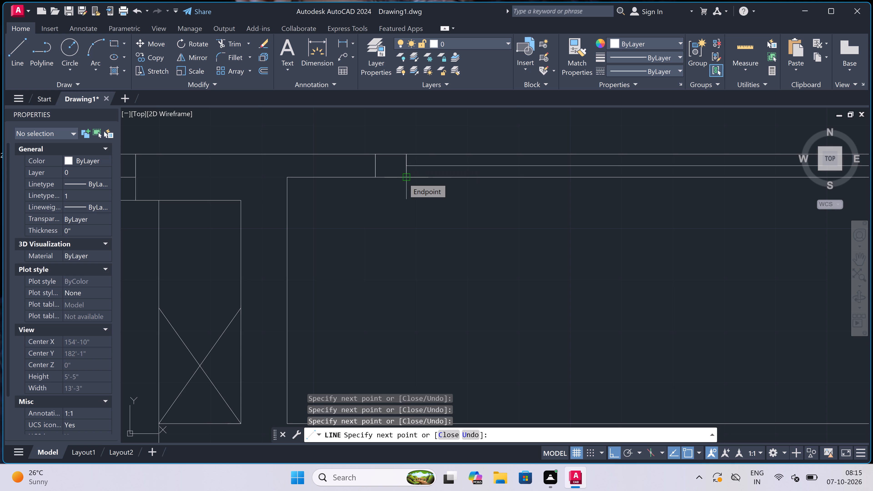
pyautogui.press('Escape')
# Trim the inner and outer faces of the top wall between the two new window jambs.
pyautogui.write('tr')
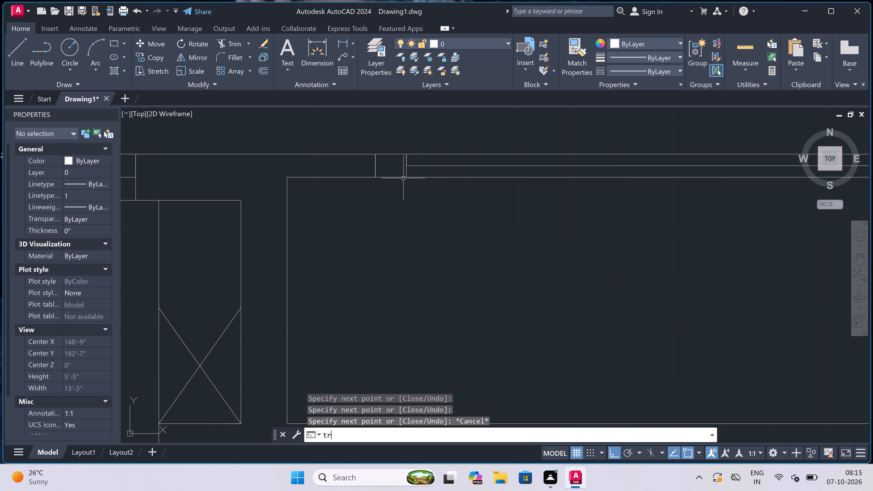
pyautogui.press('space')
pyautogui.scroll(-2, 403, 178)
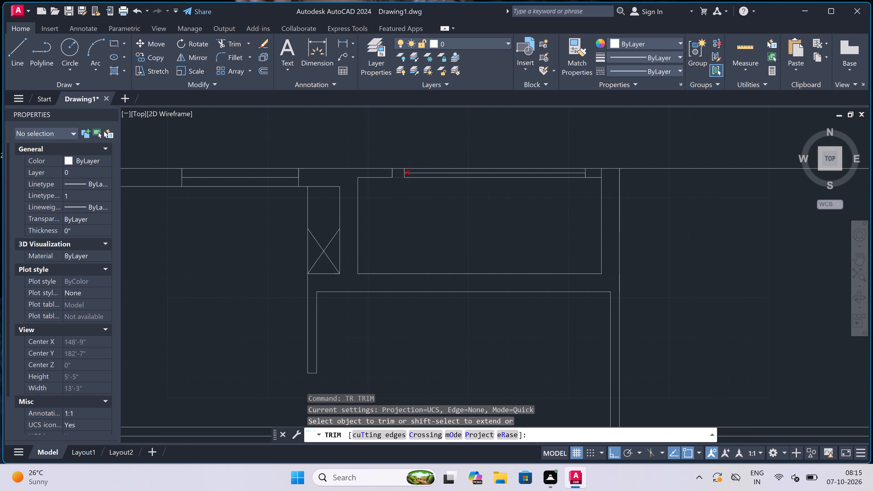
pyautogui.click(426, 177)
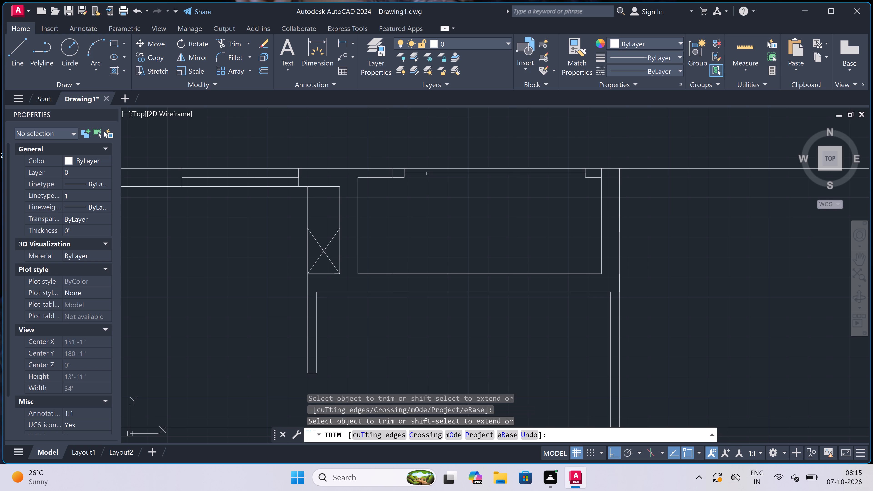
pyautogui.click(428, 169)
pyautogui.scroll(-2, 421, 163)
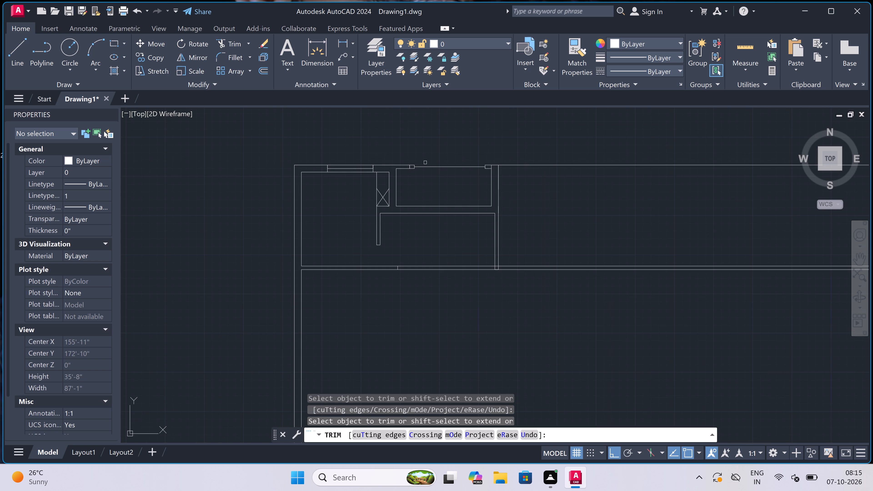
pyautogui.scroll(1, 456, 165)
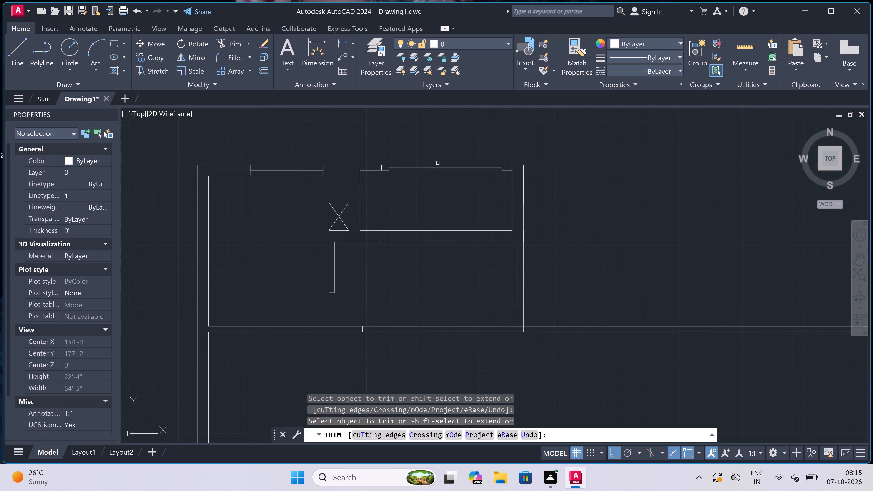
pyautogui.press('Escape')
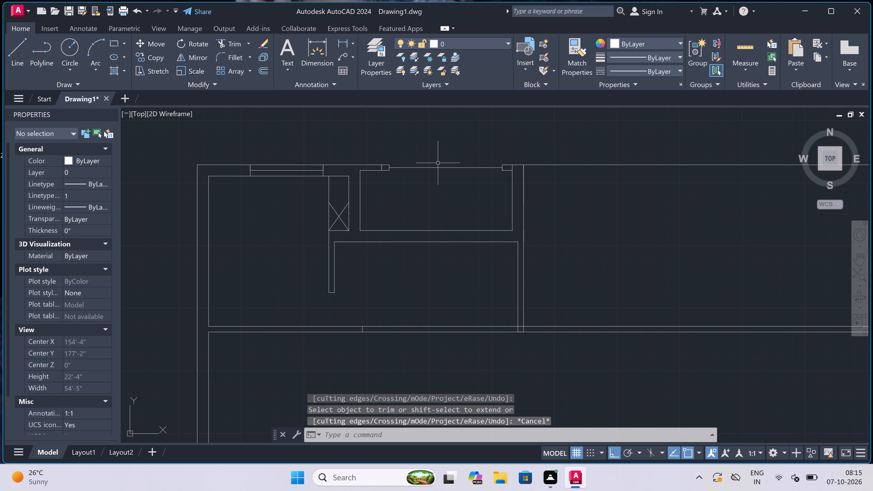
# Offset the outer vertical face at the deepened room's far end 10'10.5" away from the room to set the adjacent room's width.
pyautogui.scroll(-1, 438, 163)
pyautogui.scroll(1, 547, 169)
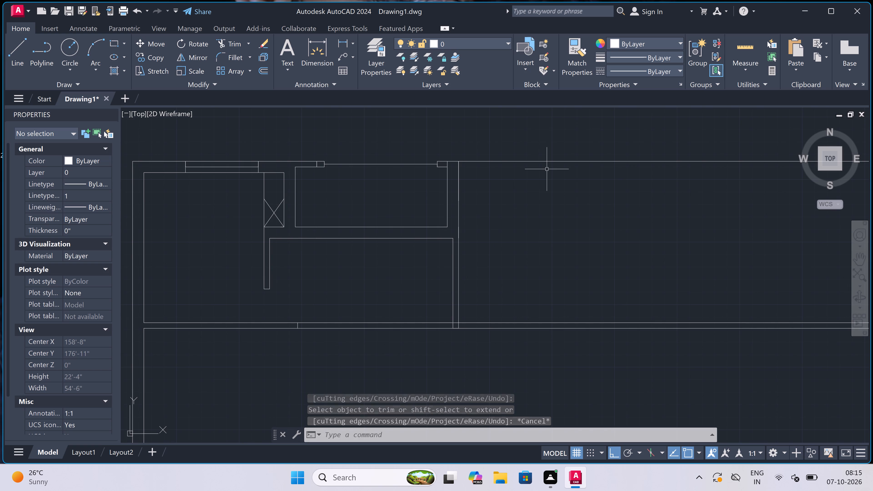
pyautogui.write('o')
pyautogui.press('space')
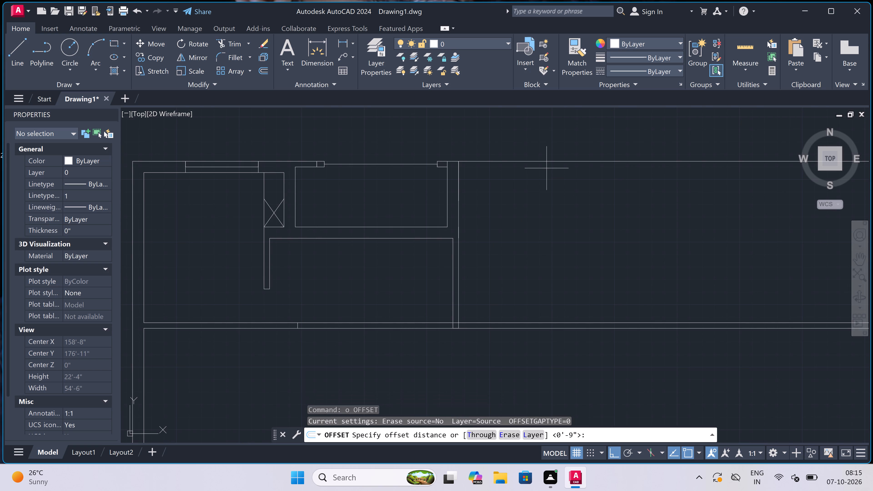
pyautogui.click(460, 197)
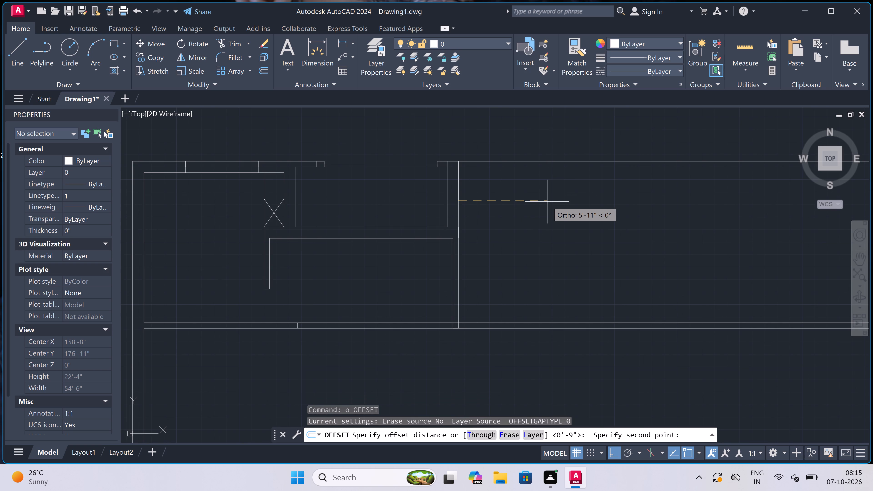
pyautogui.press('1')
pyautogui.write("0'2")
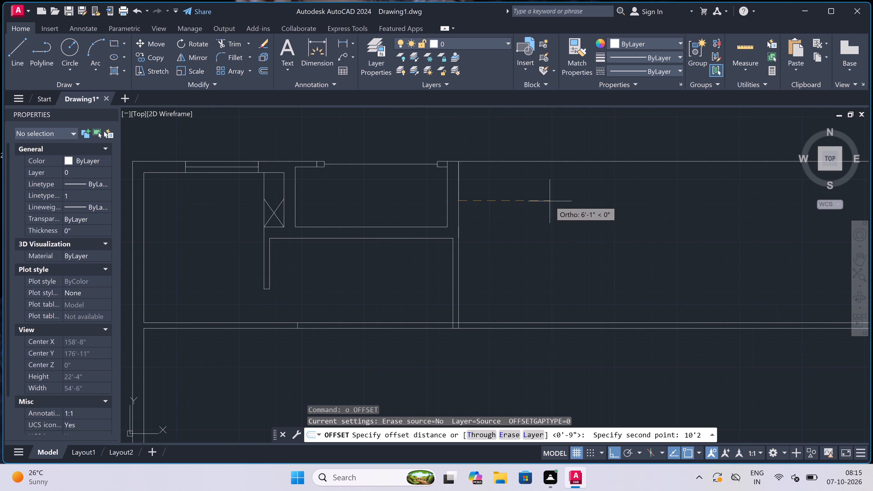
pyautogui.press('BackSpace')
pyautogui.write('10.5')
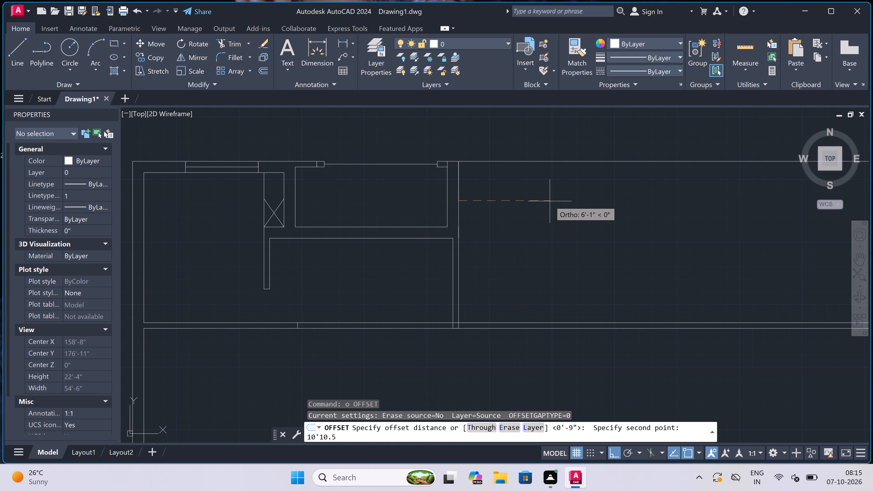
pyautogui.write('"')
pyautogui.press('space')
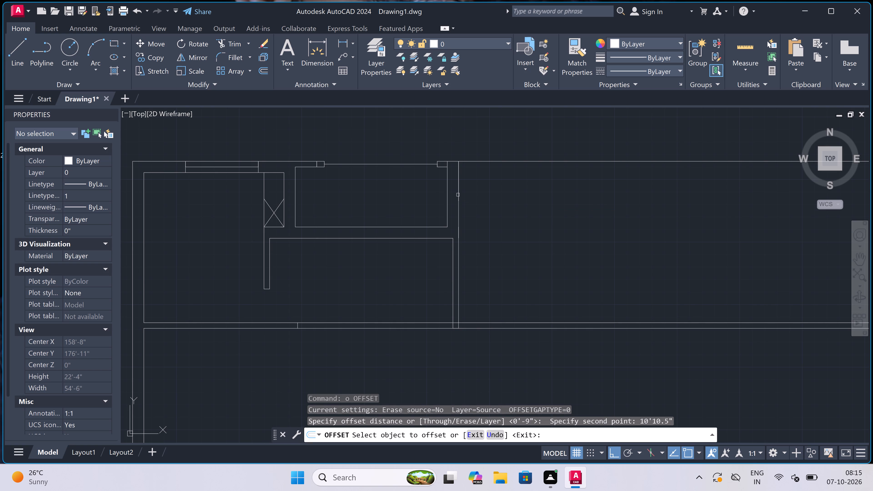
pyautogui.moveTo(458, 195); pyautogui.dragTo(467, 193)
pyautogui.click(528, 201)
pyautogui.scroll(-2, 479, 212)
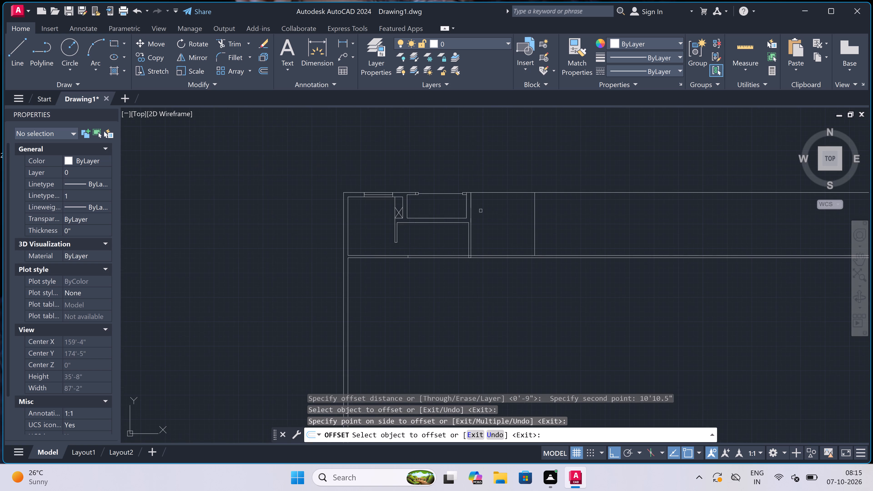
pyautogui.scroll(2, 533, 210)
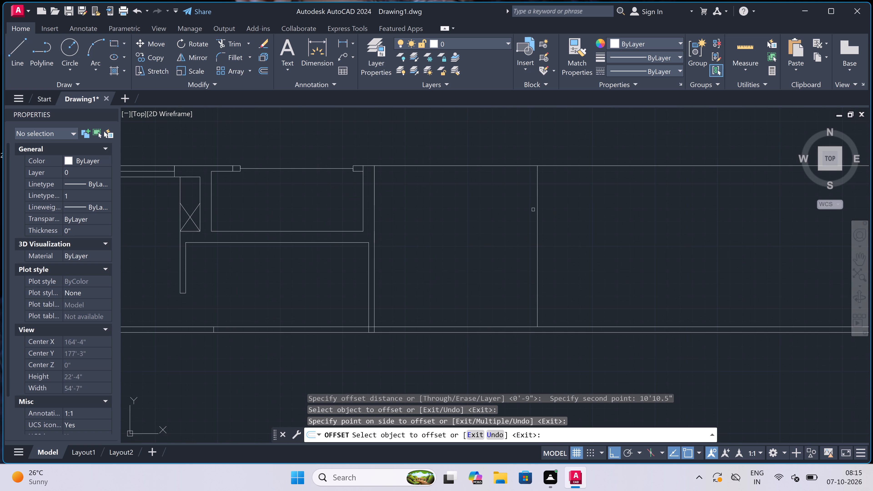
pyautogui.press('Escape')
# Offset the adjacent room's new far vertical line by 9" for the wall thickness.
pyautogui.press('space')
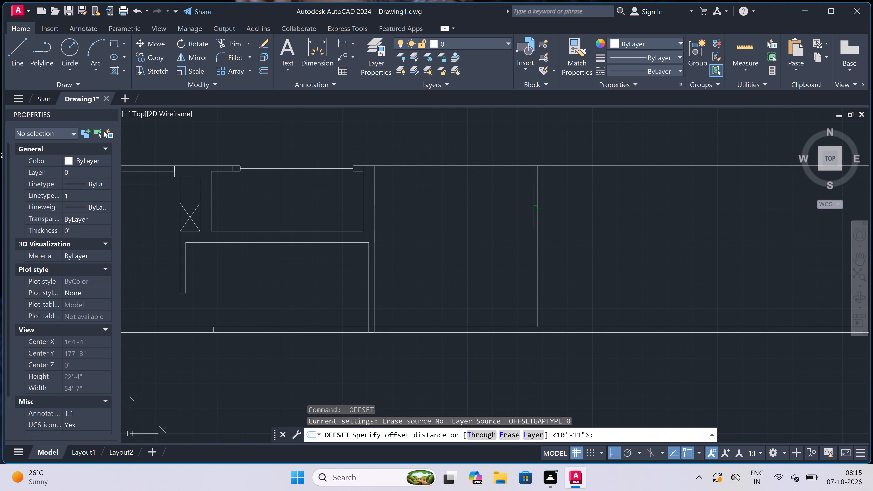
pyautogui.doubleClick(536, 209)
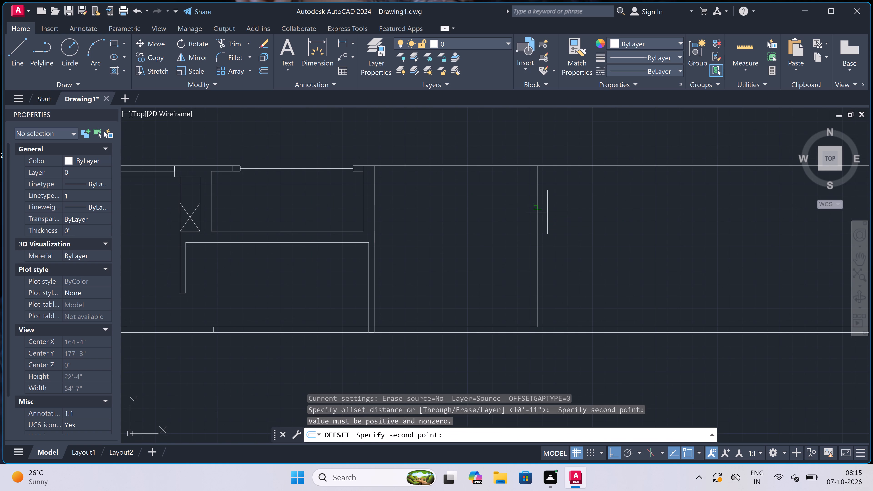
pyautogui.click(541, 207)
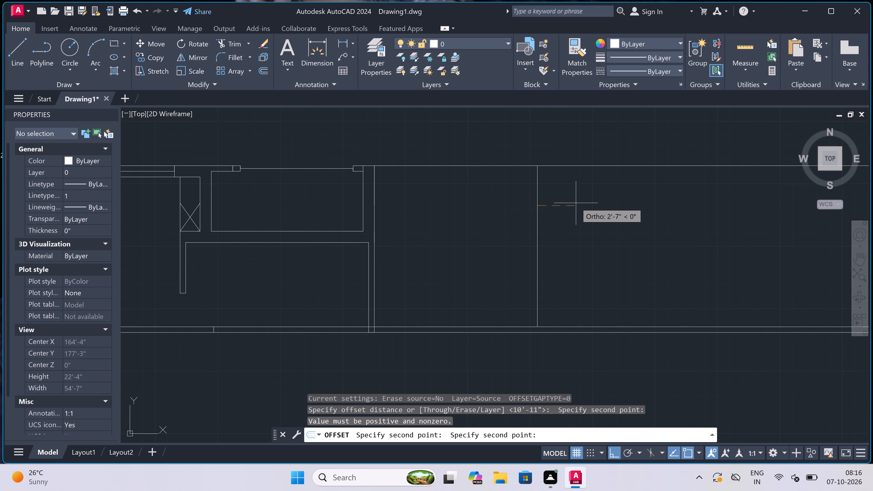
pyautogui.press('9')
pyautogui.write('"')
pyautogui.press('space')
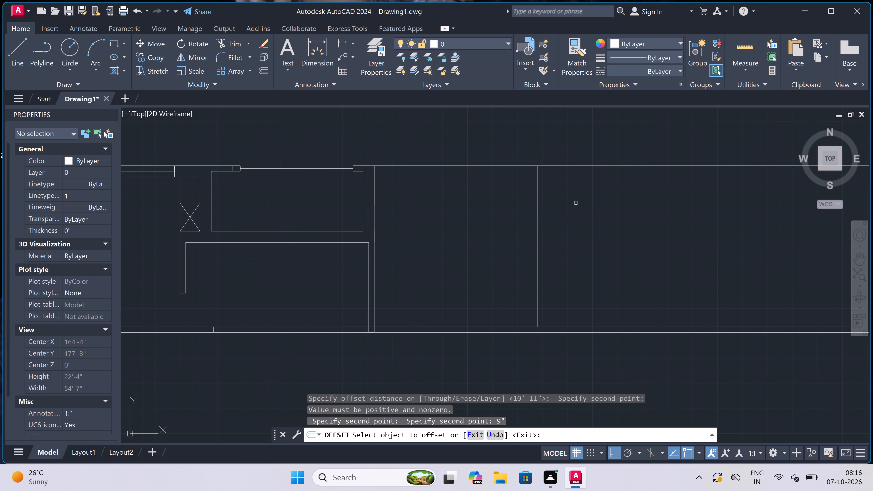
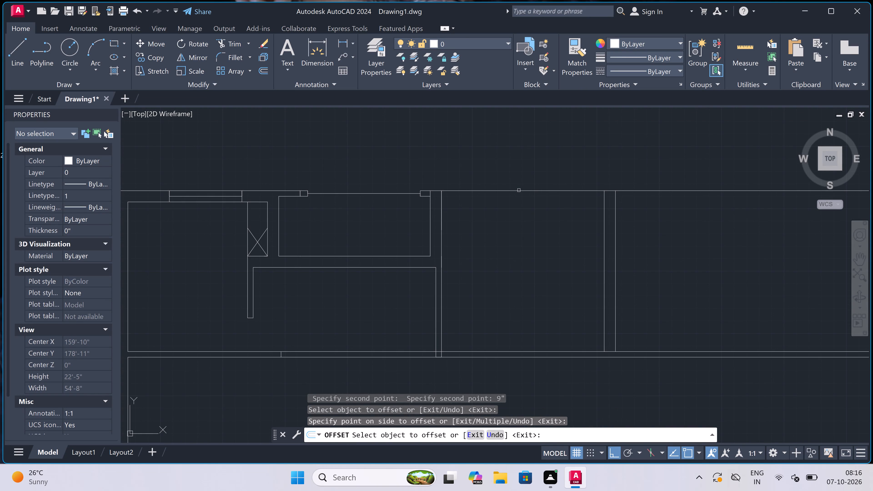
# Offset the outer top wall line 9" inward to form the adjacent room's top wall thickness.
pyautogui.moveTo(519, 190); pyautogui.dragTo(518, 195)
pyautogui.click(516, 219)
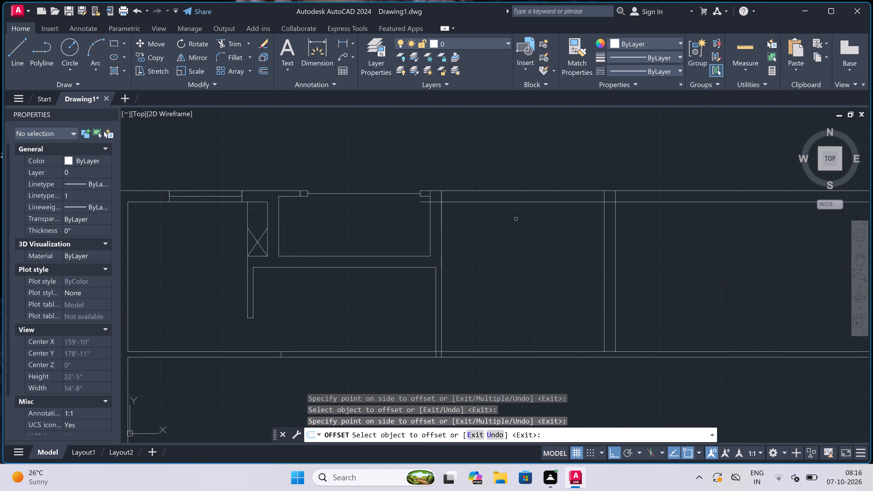
pyautogui.press('Escape')
# Trim the new inner top wall line across the shared wall and remove its leftover stub inside the deepened room.
pyautogui.write('tr')
pyautogui.press('space')
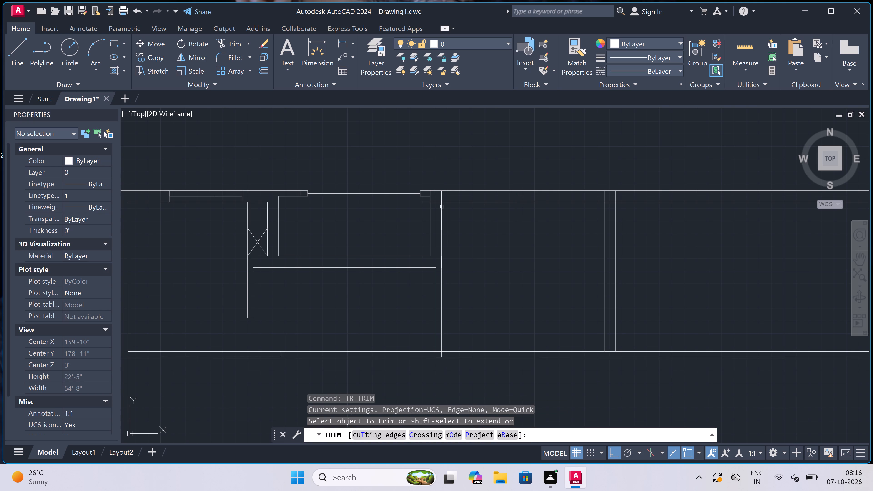
pyautogui.scroll(2, 432, 195)
pyautogui.moveTo(432, 195); pyautogui.dragTo(433, 198)
pyautogui.click(440, 227)
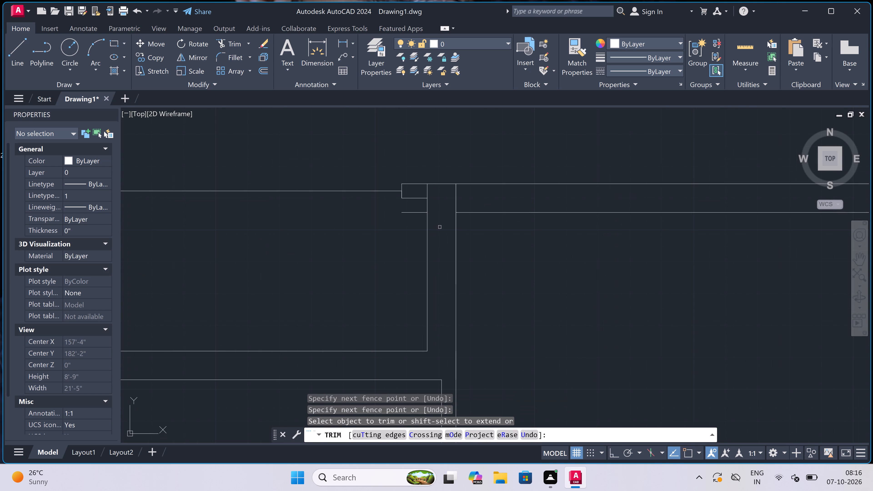
pyautogui.moveTo(421, 212); pyautogui.dragTo(418, 212)
pyautogui.scroll(-1, 418, 213)
pyautogui.scroll(1, 434, 204)
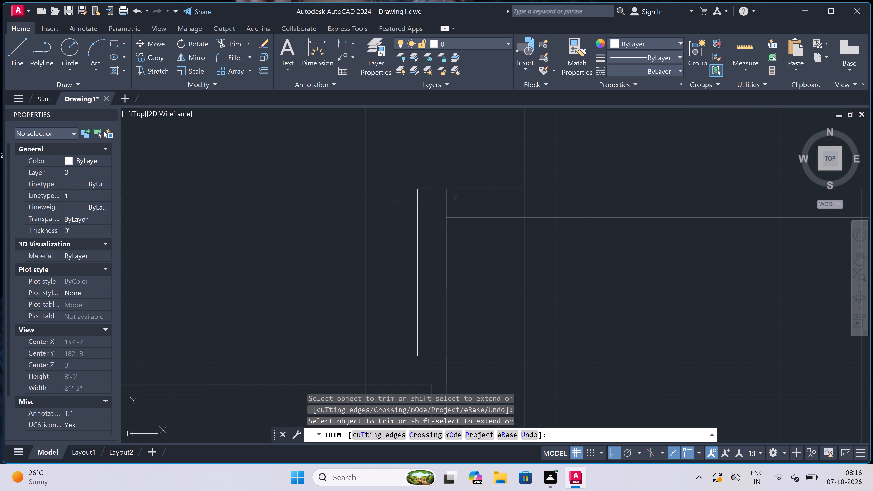
# Trim the inner and outer top wall lines where they overrun the adjacent room's far wall.
pyautogui.scroll(-2, 449, 198)
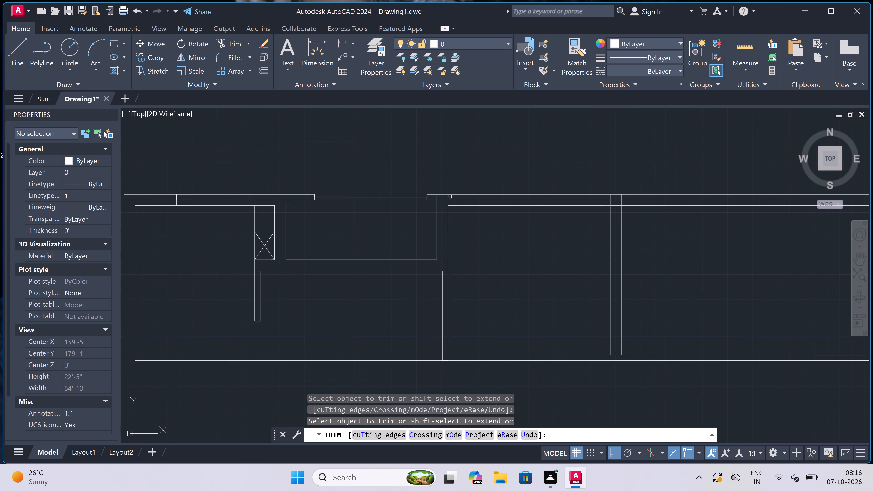
pyautogui.scroll(-1, 450, 197)
pyautogui.scroll(2, 595, 199)
pyautogui.scroll(-2, 563, 186)
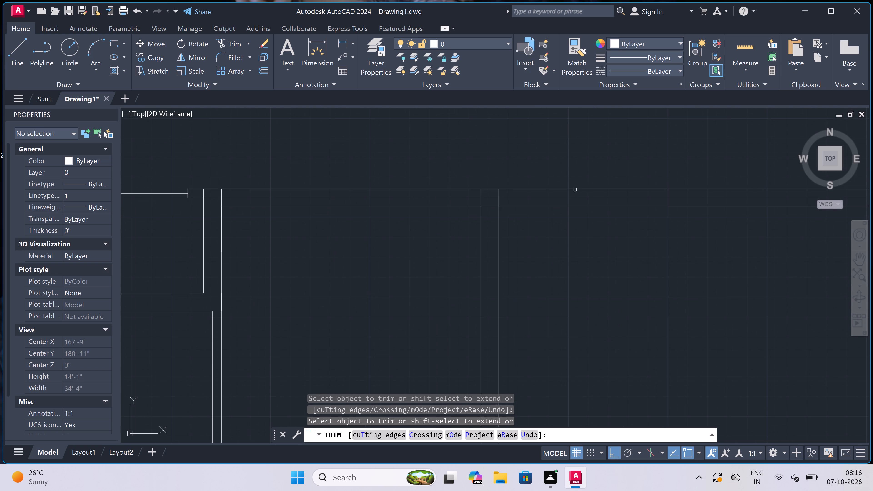
pyautogui.scroll(-1, 563, 186)
pyautogui.click(572, 172)
pyautogui.click(572, 208)
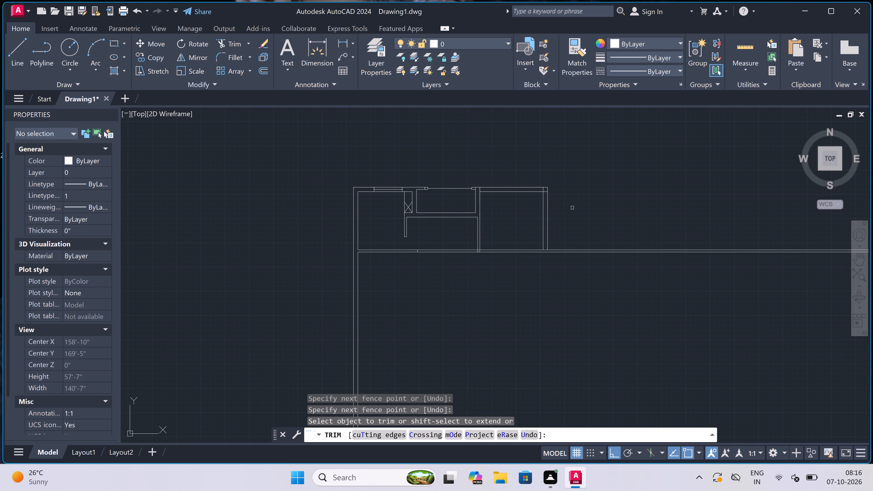
# Clean up the adjacent room's far top corner by trimming the inner wall lines that cross the wall thickness.
pyautogui.scroll(2, 542, 187)
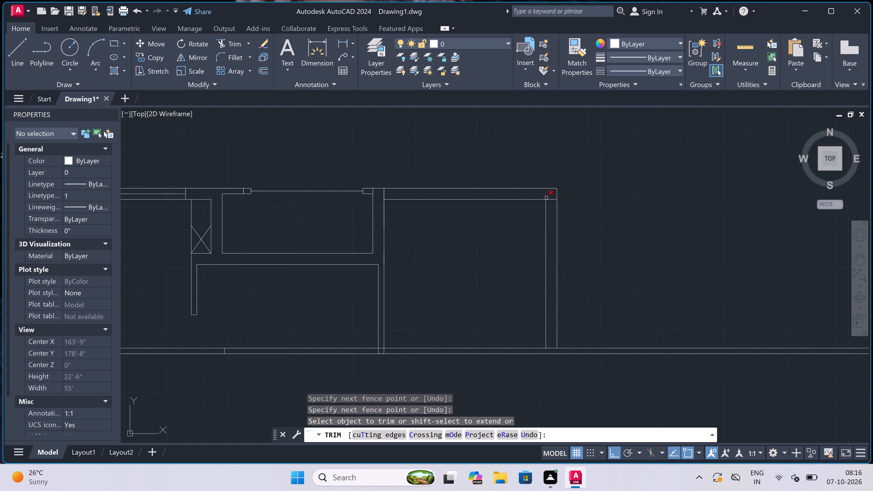
pyautogui.scroll(1, 546, 198)
pyautogui.click(546, 198)
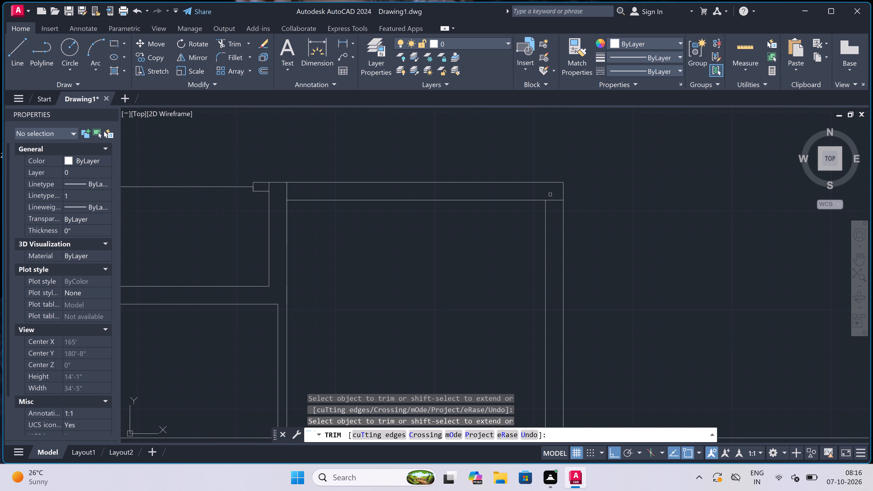
pyautogui.click(556, 196)
pyautogui.click(554, 207)
pyautogui.scroll(-1, 472, 220)
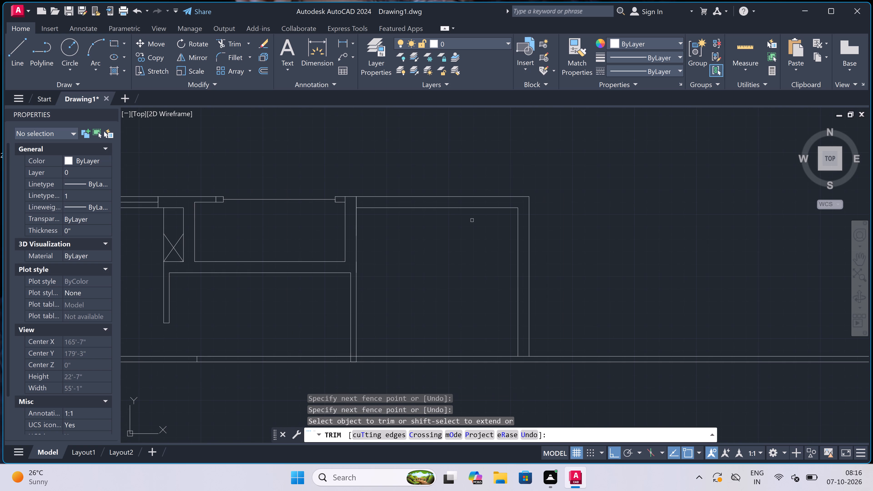
pyautogui.press('Escape')
# Draw a recess outline in the adjacent room: about 5'-9" horizontally from the shared wall, then up to the outer top wall line.
pyautogui.write('l')
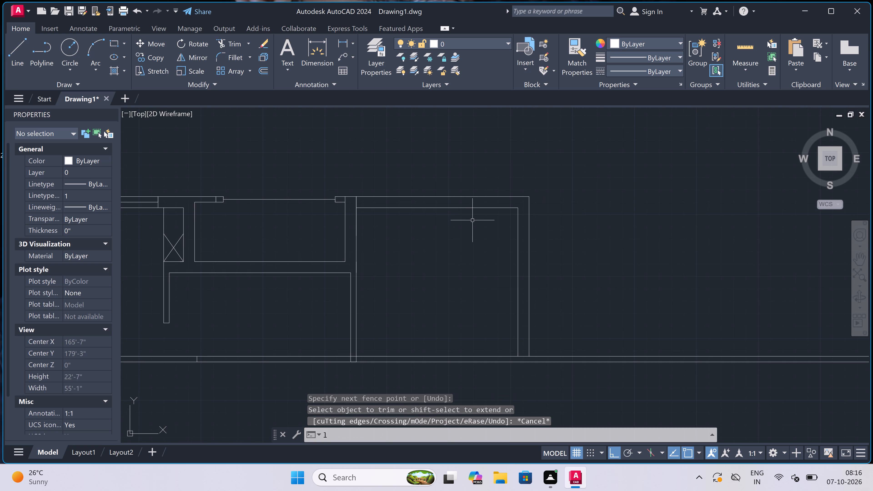
pyautogui.press('space')
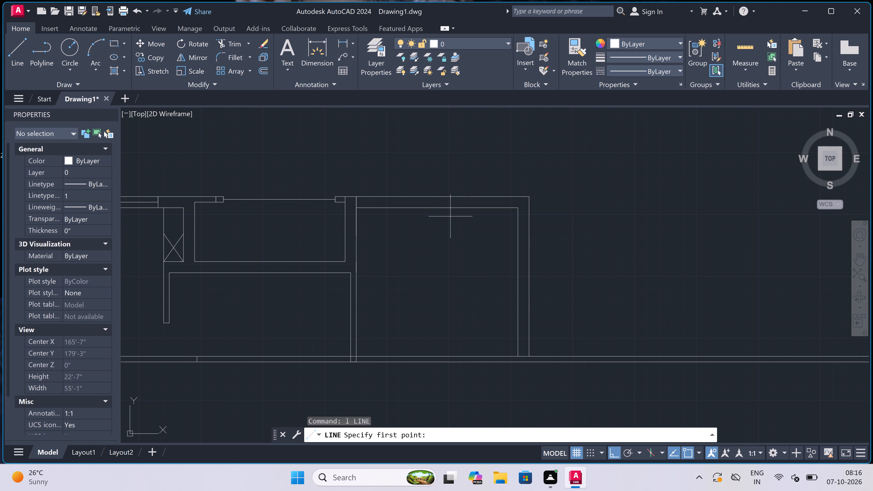
pyautogui.click(360, 235)
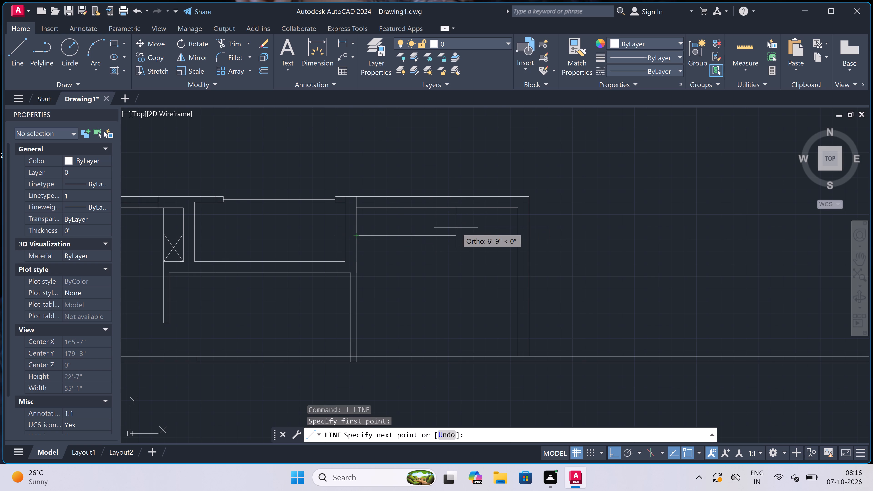
pyautogui.click(441, 233)
pyautogui.doubleClick(443, 193)
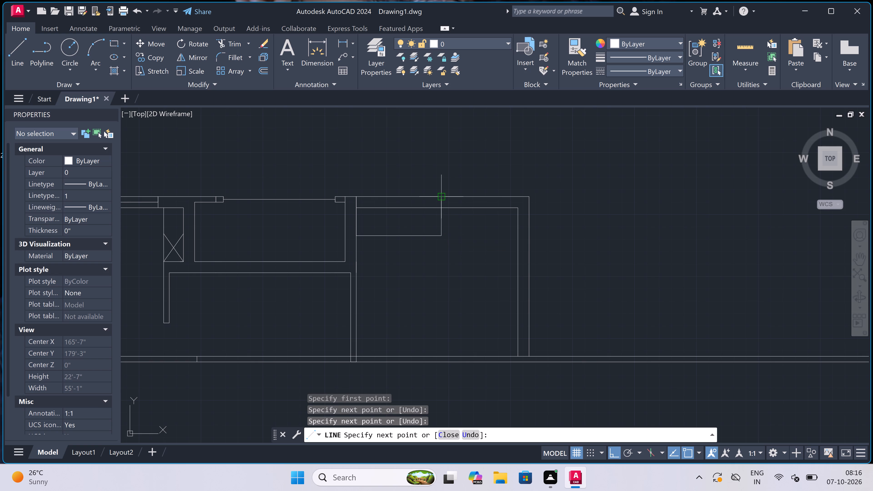
pyautogui.press('Escape')
# Draw a second outline 9" outside the recess lines, from the inner top wall line down and back to the shared wall.
pyautogui.press('space')
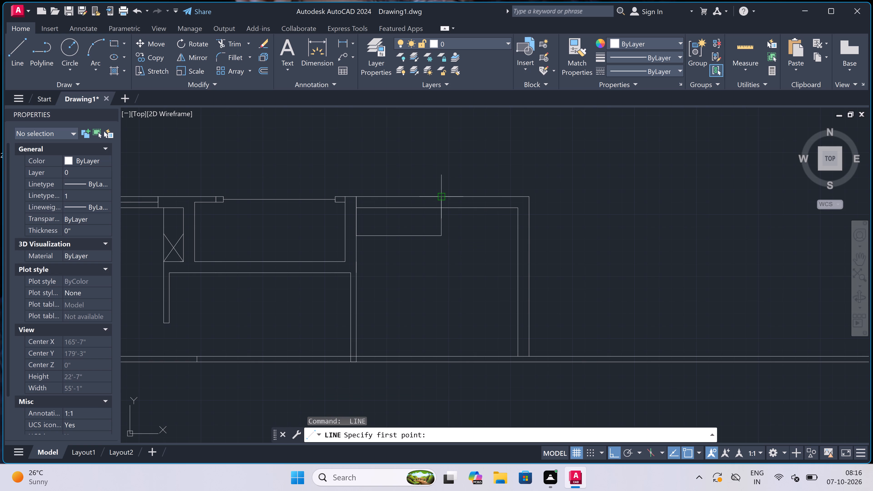
pyautogui.scroll(1, 444, 193)
pyautogui.click(438, 214)
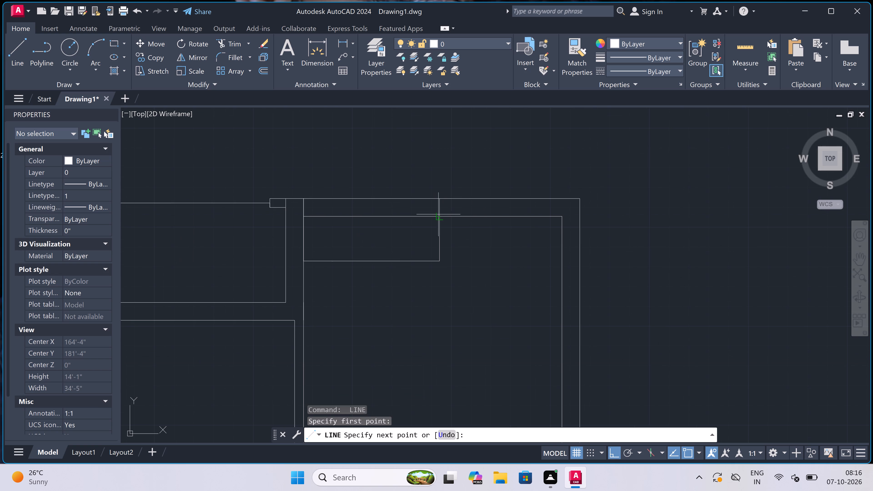
pyautogui.write('9"')
pyautogui.press('space')
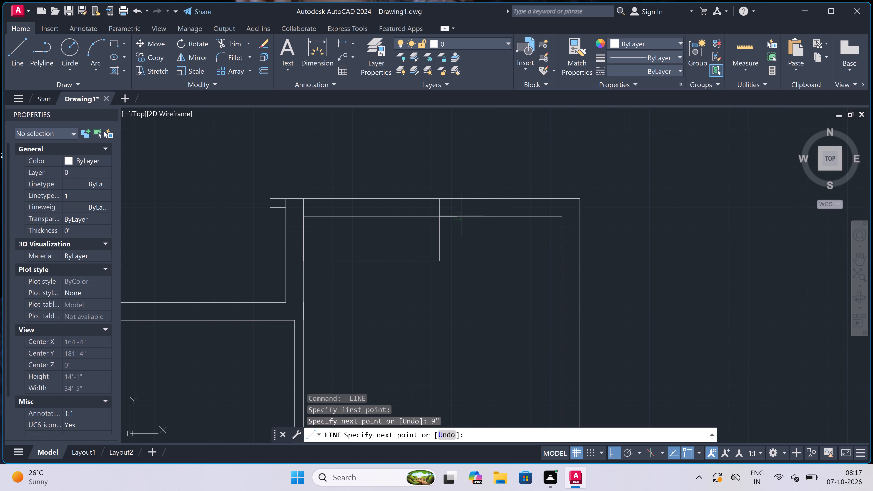
pyautogui.scroll(2, 452, 271)
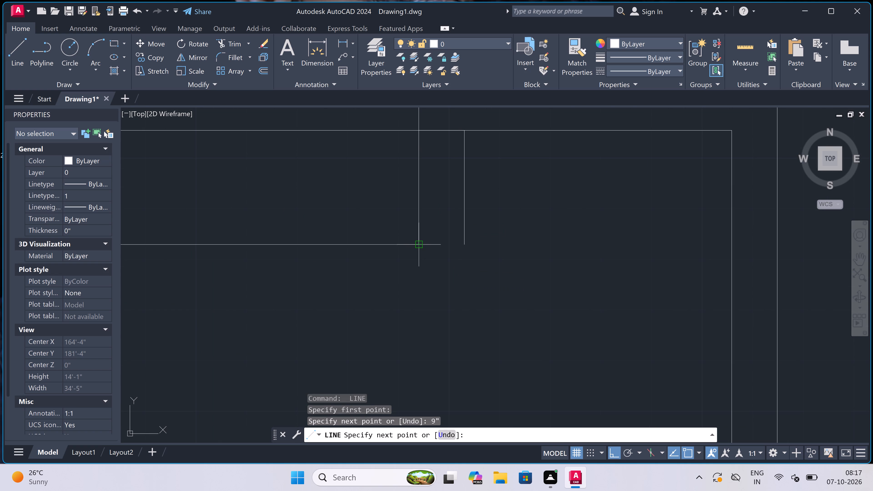
pyautogui.click(466, 246)
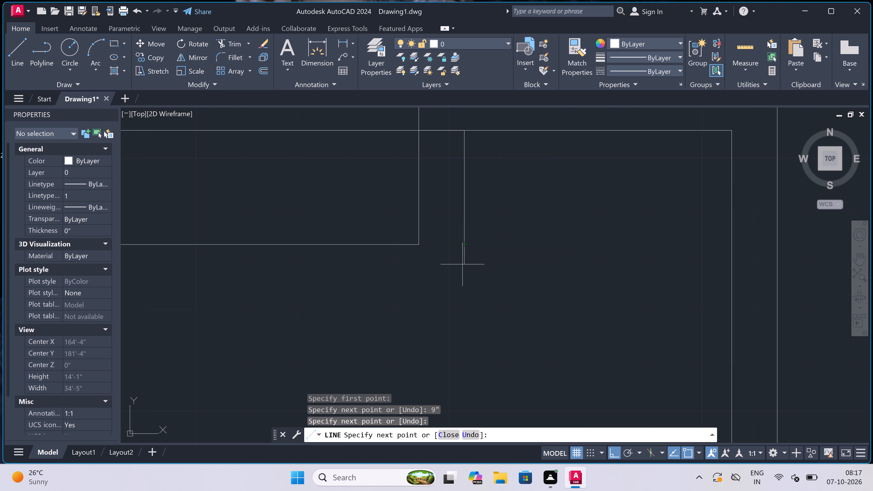
pyautogui.write('9"')
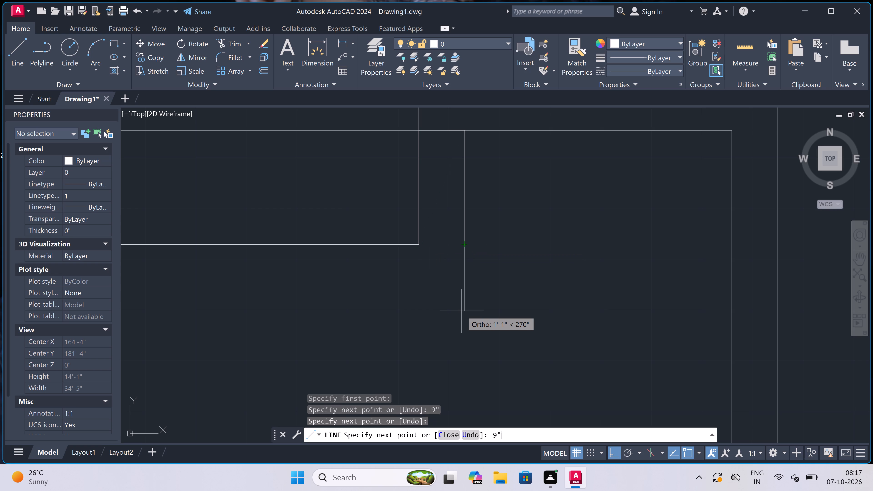
pyautogui.press('space')
pyautogui.scroll(-2, 462, 311)
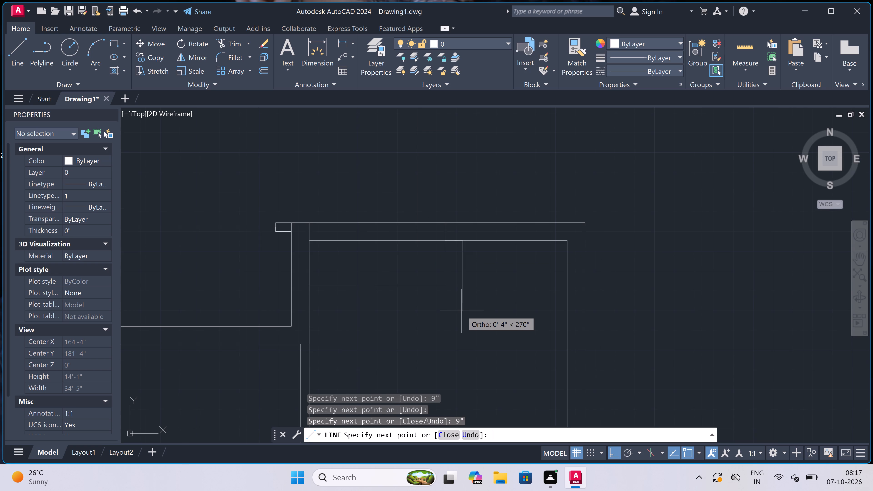
pyautogui.click(308, 304)
pyautogui.press('Escape')
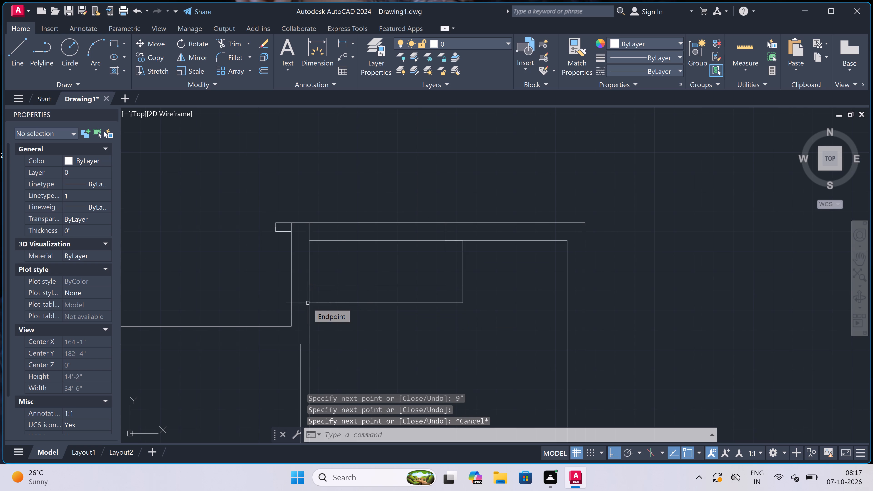
# Trim the inner top wall line across the recess and through the recess's 9" side wall.
pyautogui.write('tr')
pyautogui.press('space')
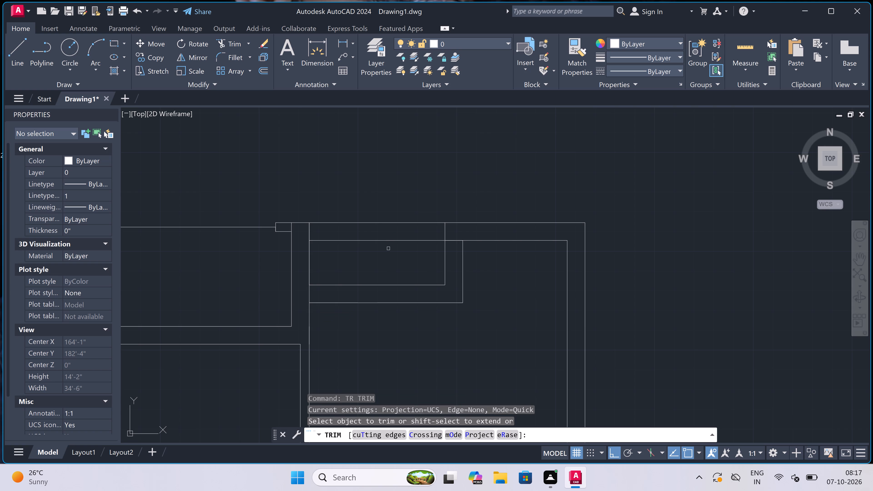
pyautogui.click(383, 234)
pyautogui.click(379, 251)
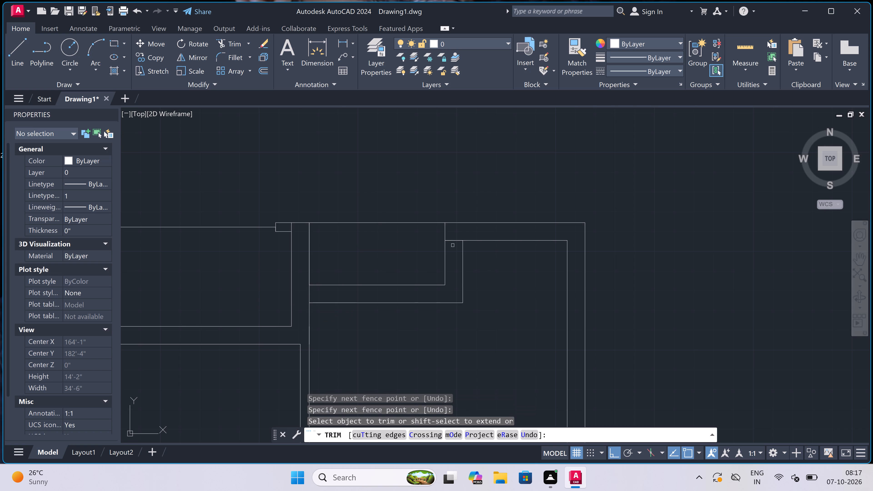
pyautogui.scroll(1, 454, 245)
pyautogui.click(455, 238)
pyautogui.click(455, 240)
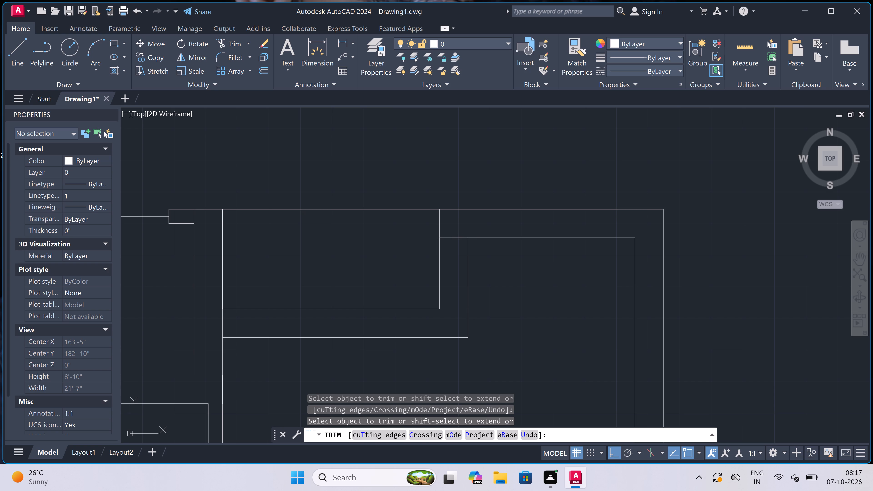
pyautogui.click(454, 238)
pyautogui.scroll(-1, 454, 238)
pyautogui.scroll(1, 398, 263)
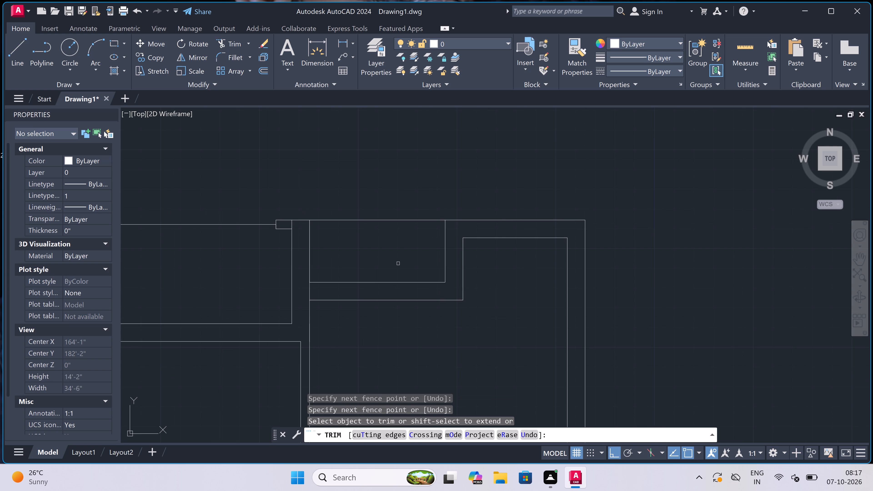
pyautogui.press('Escape')
# Draw a window in the recess's horizontal wall: a jamb near the shared wall, a mid-wall line, and the opposite jamb.
pyautogui.write('l')
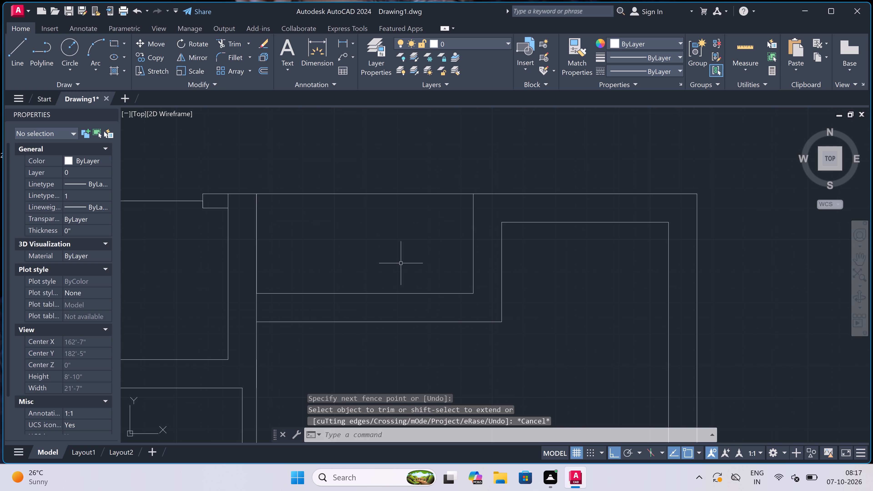
pyautogui.press('space')
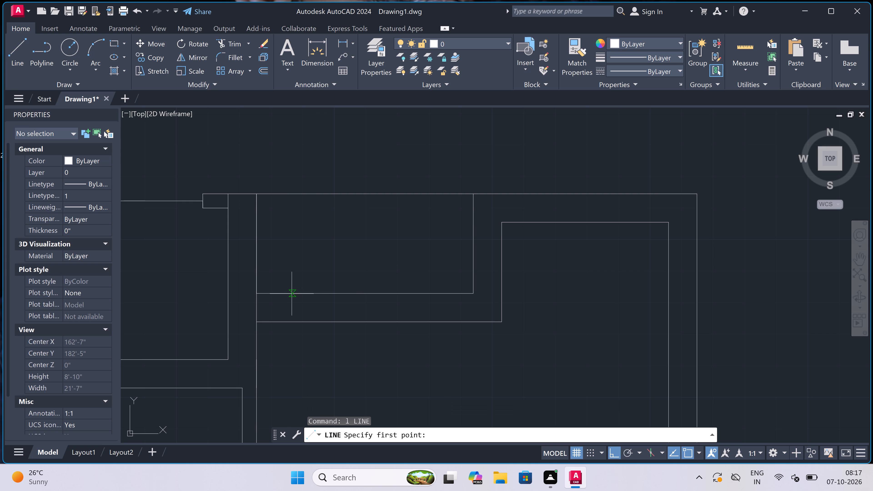
pyautogui.click(276, 295)
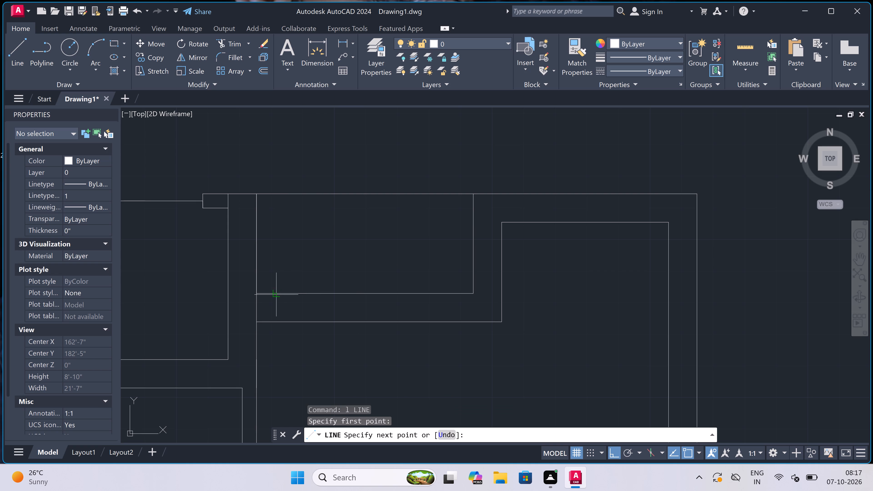
pyautogui.click(275, 319)
pyautogui.moveTo(276, 307); pyautogui.dragTo(283, 307)
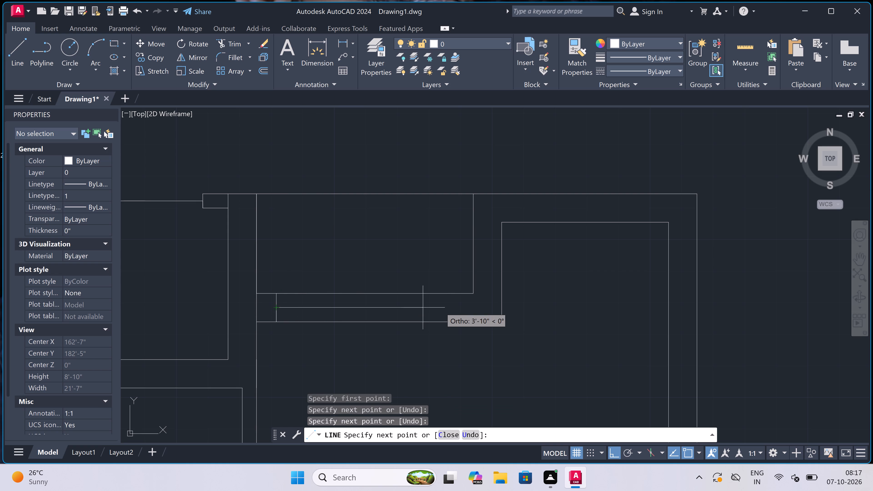
pyautogui.click(455, 307)
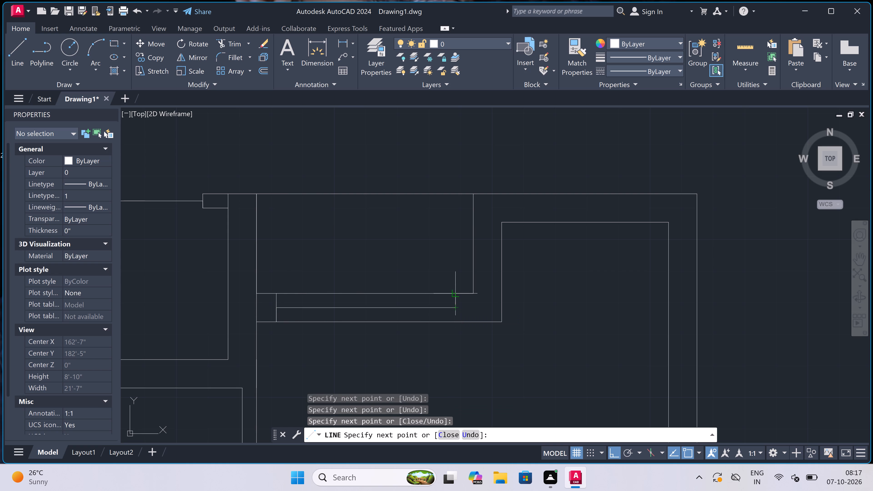
pyautogui.moveTo(456, 294); pyautogui.dragTo(458, 299)
pyautogui.click(454, 323)
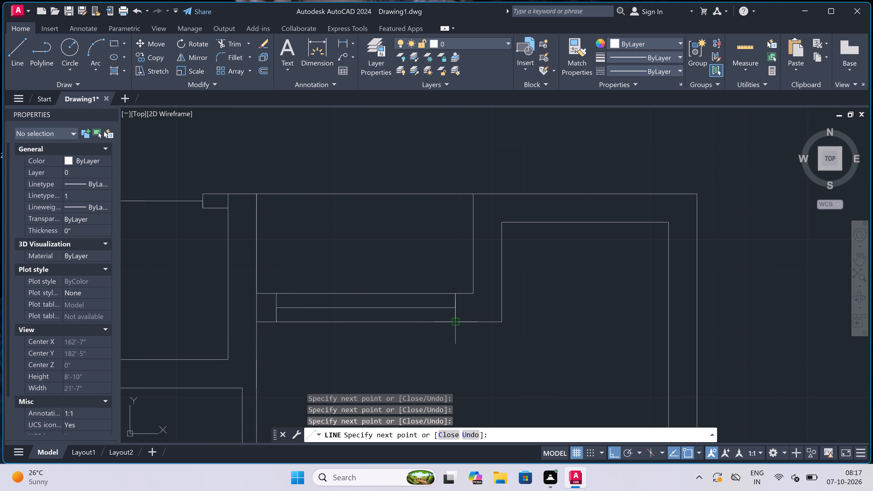
pyautogui.press('Escape')
# Trim both face lines of the recess's horizontal wall between the two window jambs, leaving only the mid-wall window line.
pyautogui.write('tr')
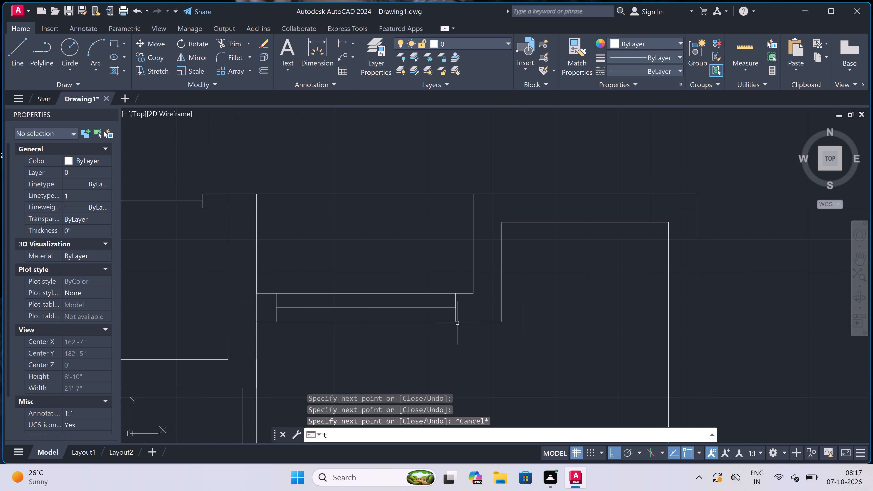
pyautogui.press('space')
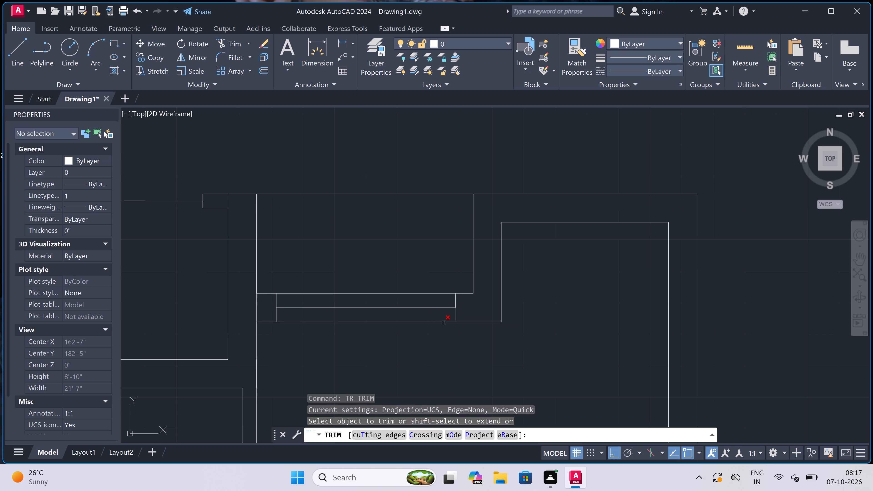
pyautogui.click(427, 323)
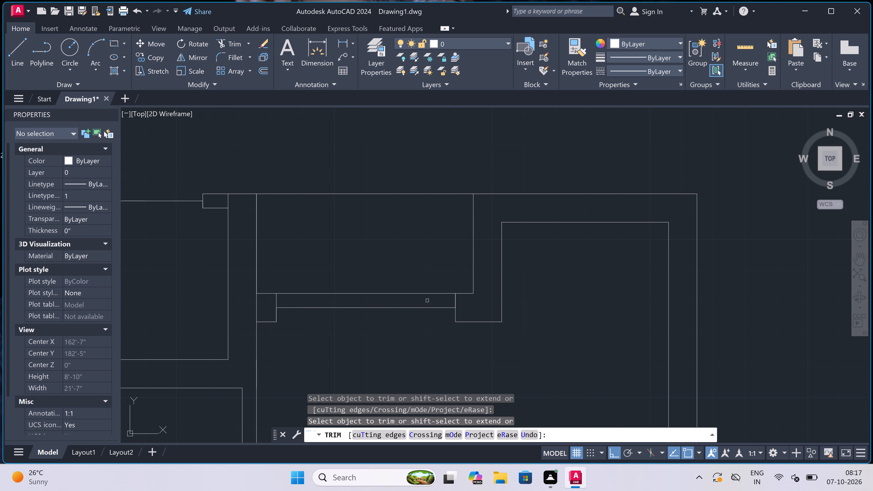
pyautogui.click(425, 298)
pyautogui.click(423, 285)
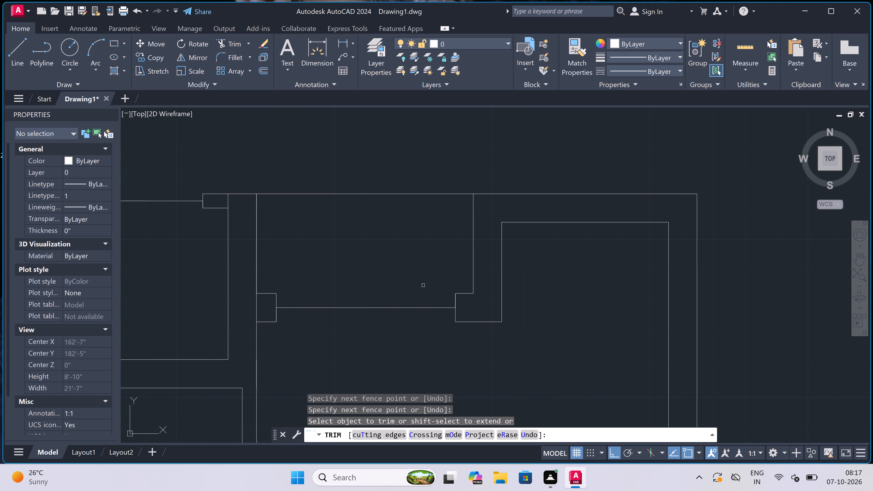
pyautogui.scroll(-3, 423, 285)
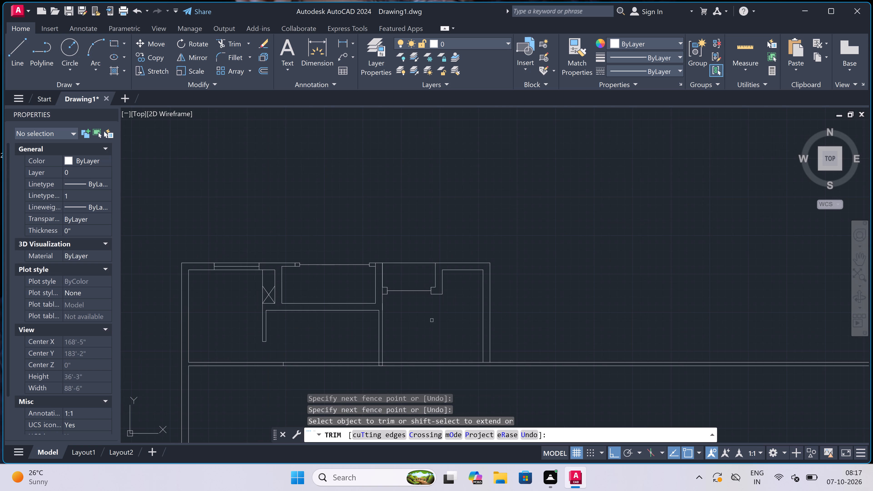
pyautogui.press('Escape')
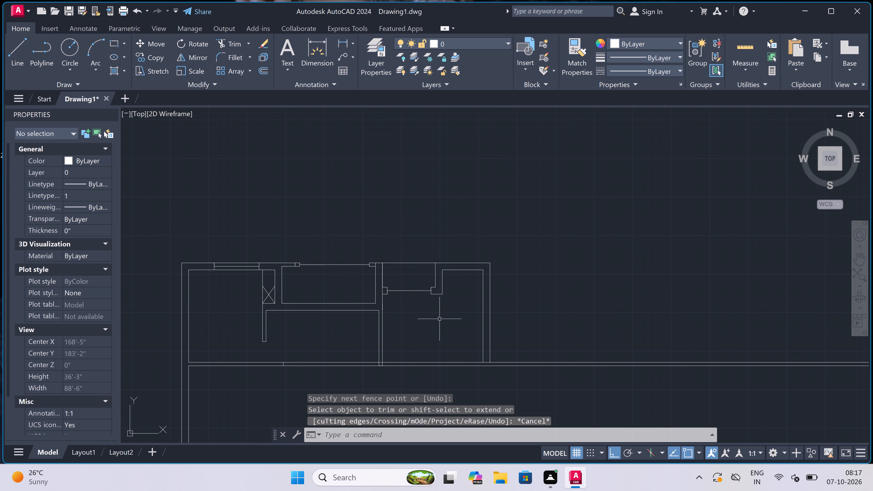
# Offset the lower line of the long horizontal partition below the adjacent room 5' downward.
pyautogui.scroll(-2, 454, 308)
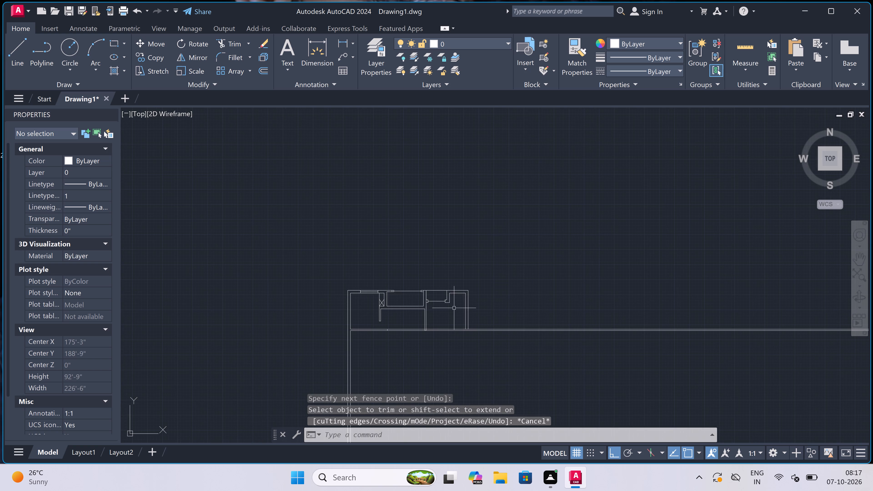
pyautogui.scroll(3, 450, 331)
pyautogui.scroll(1, 473, 346)
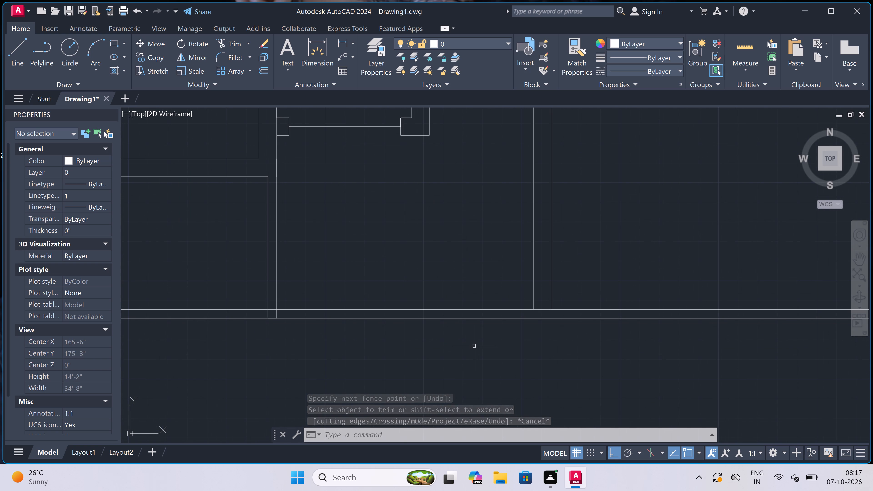
pyautogui.write('o')
pyautogui.press('space')
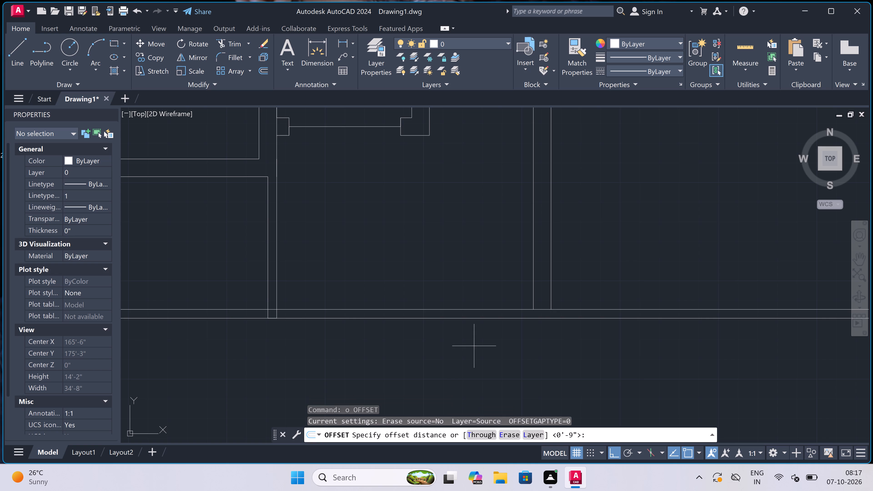
pyautogui.click(460, 323)
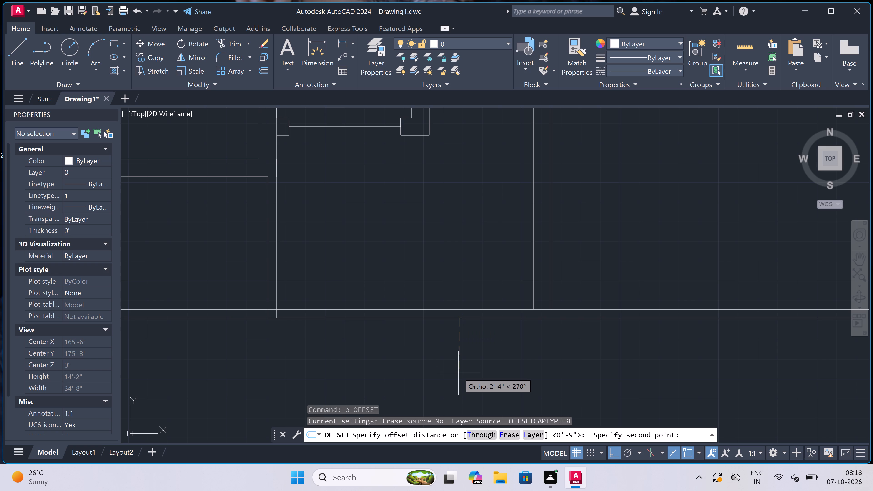
pyautogui.write("5'")
pyautogui.press('space')
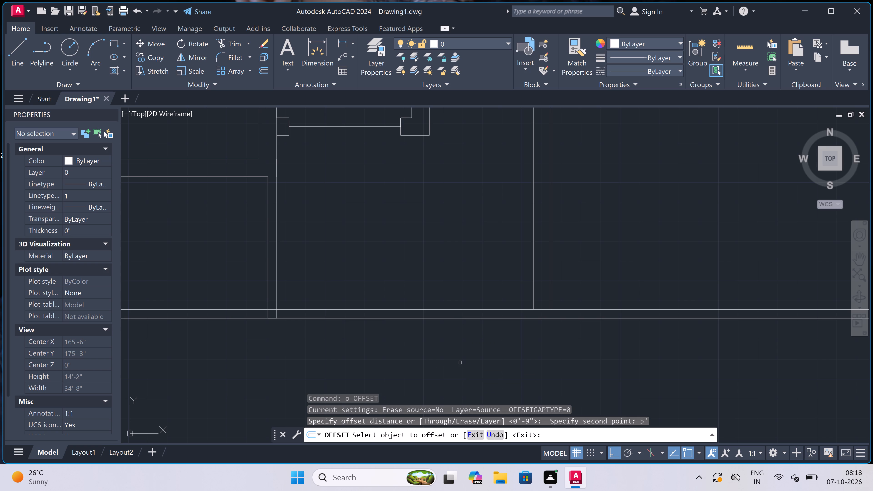
pyautogui.moveTo(462, 318); pyautogui.dragTo(462, 321)
pyautogui.click(462, 346)
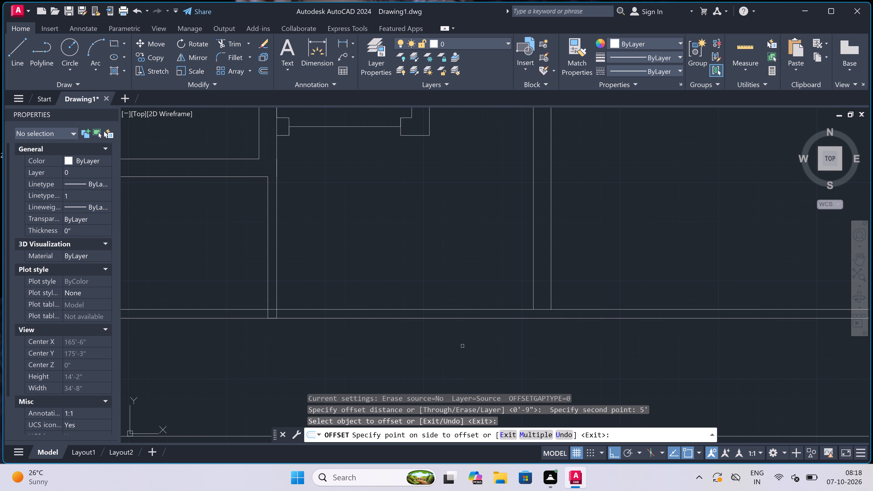
pyautogui.scroll(-4, 462, 346)
pyautogui.scroll(3, 456, 364)
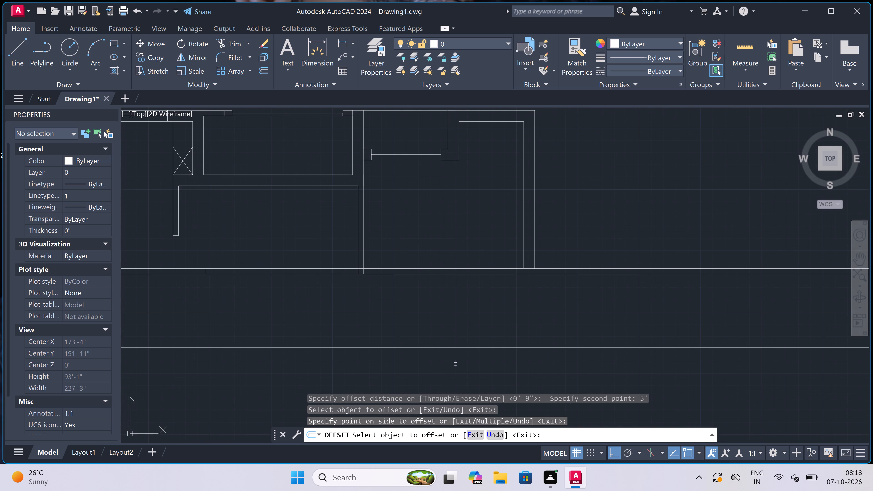
pyautogui.press('Escape')
# Offset the new horizontal line 4.5" downward to form the second partition of the passage.
pyautogui.press('space')
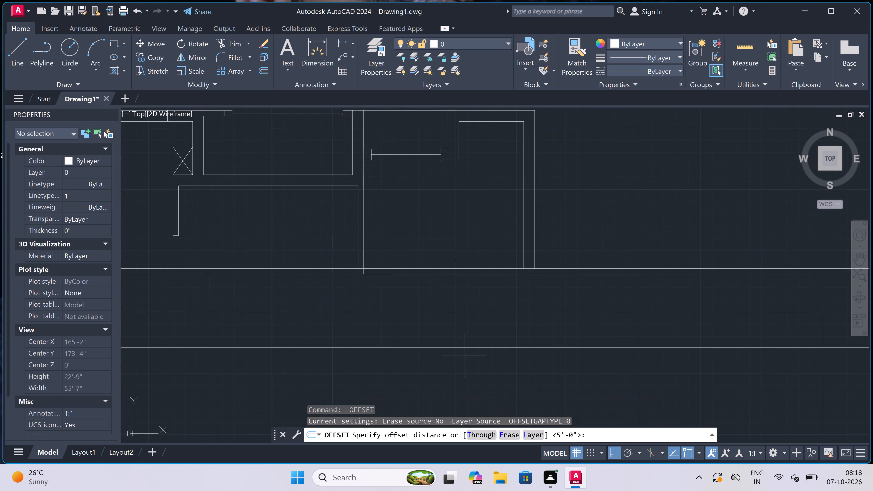
pyautogui.click(445, 350)
pyautogui.scroll(2, 446, 386)
pyautogui.scroll(-1, 428, 362)
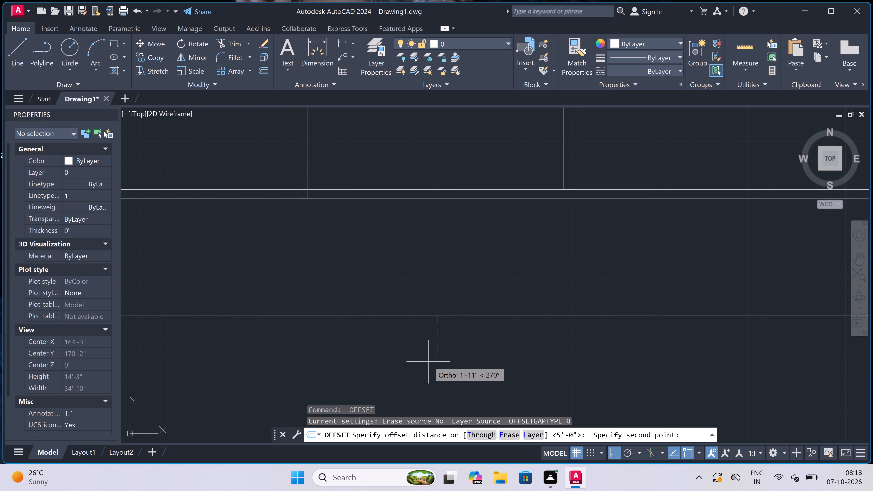
pyautogui.write('4.5')
pyautogui.hotkey('shift', '"')
pyautogui.press('space')
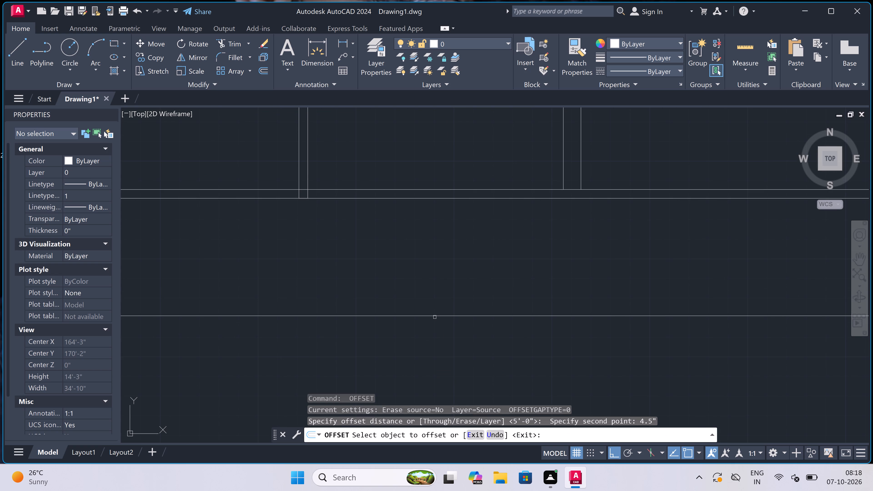
pyautogui.moveTo(435, 316); pyautogui.dragTo(431, 331)
pyautogui.click(427, 338)
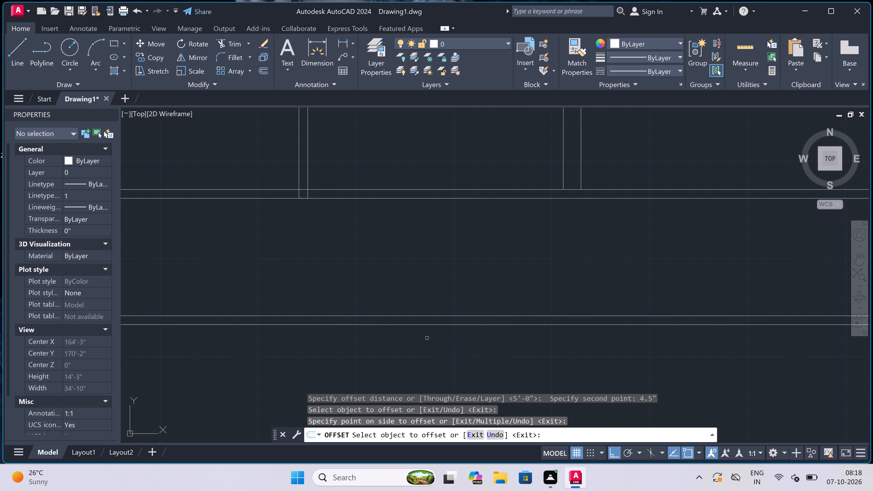
pyautogui.press('Escape')
# Draw a 4.5" thick vertical partition across the 5' passage, starting 7' from the adjacent room's lower far corner toward the shared wall.
pyautogui.write('l')
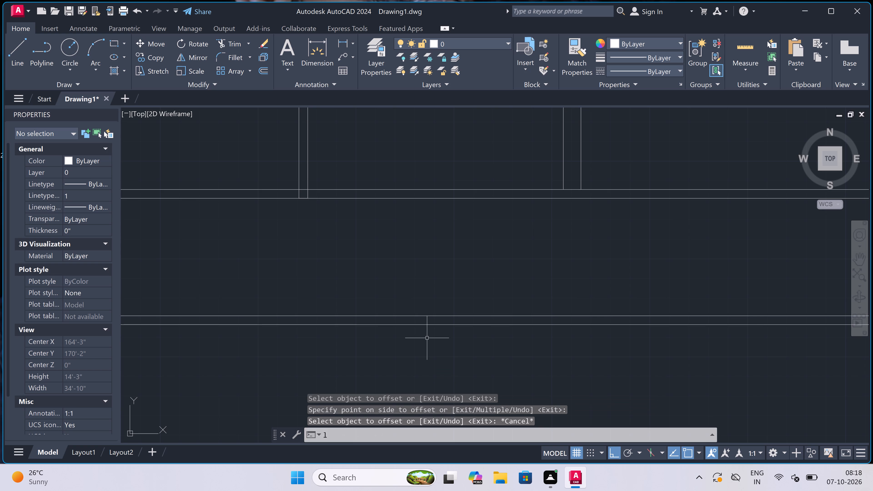
pyautogui.press('space')
pyautogui.scroll(-1, 427, 338)
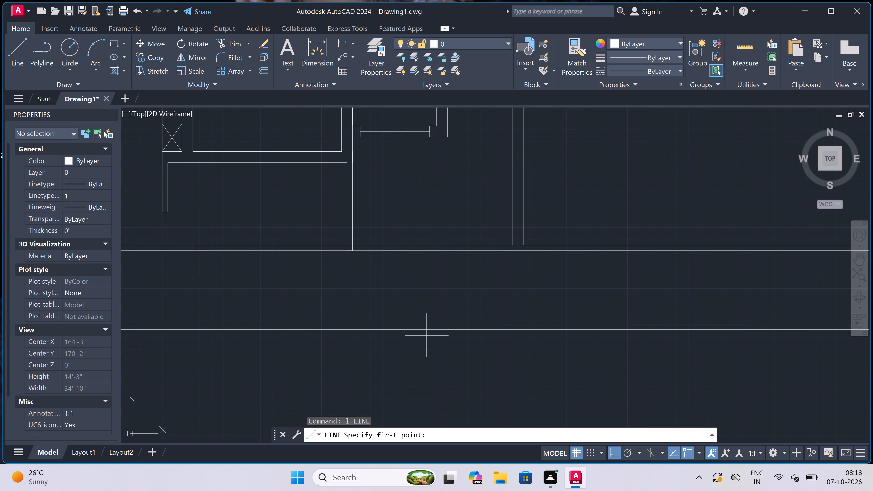
pyautogui.click(509, 245)
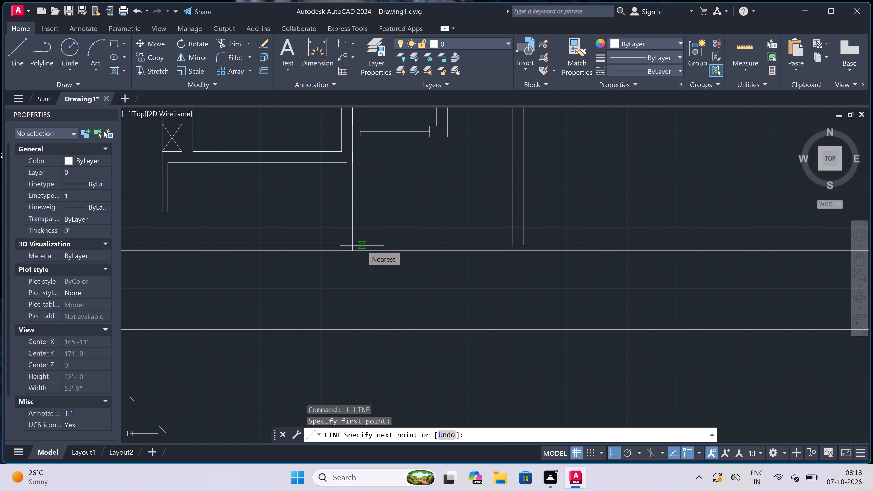
pyautogui.press('7')
pyautogui.write("'7")
pyautogui.press('BackSpace')
pyautogui.press('space')
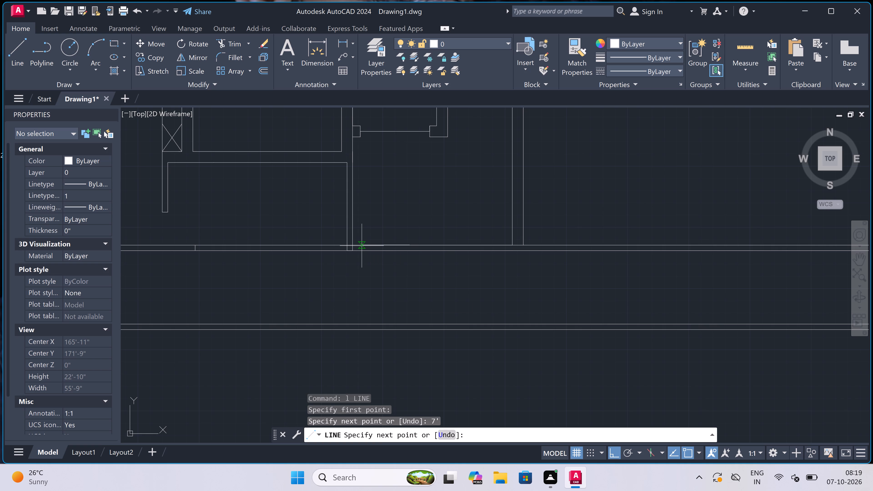
pyautogui.click(410, 331)
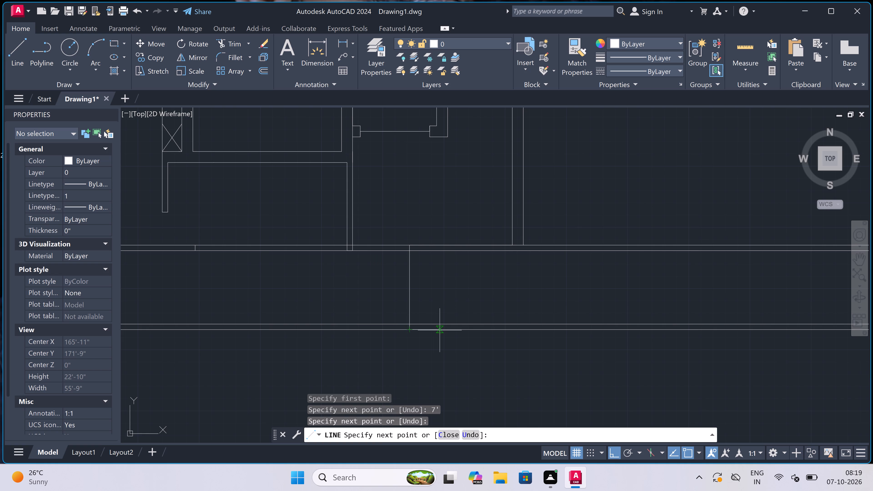
pyautogui.press('4')
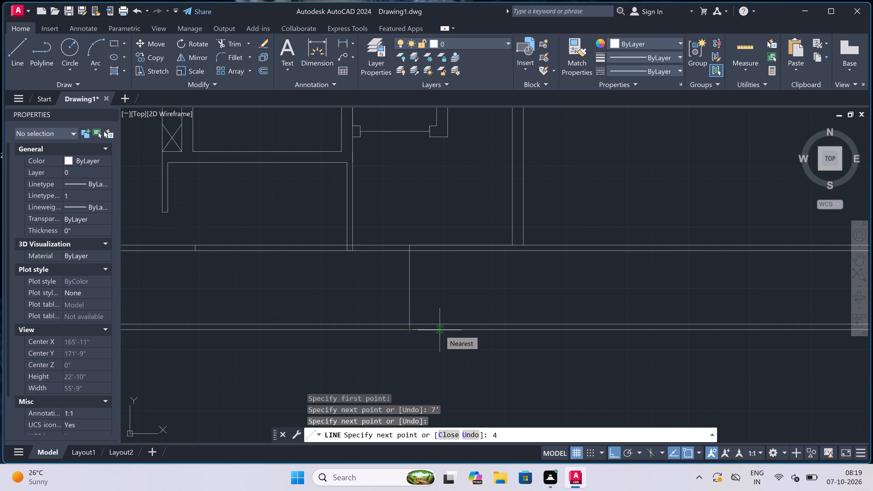
pyautogui.write('.5')
pyautogui.write('"')
pyautogui.press('space')
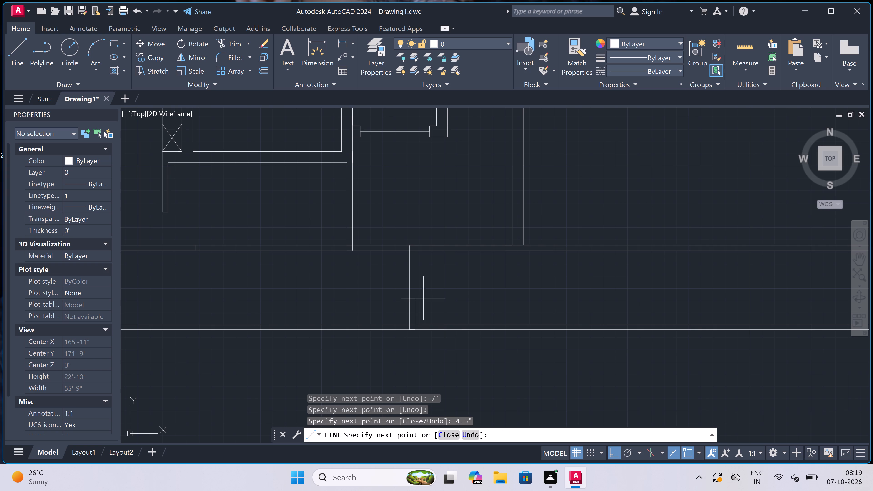
pyautogui.scroll(2, 424, 254)
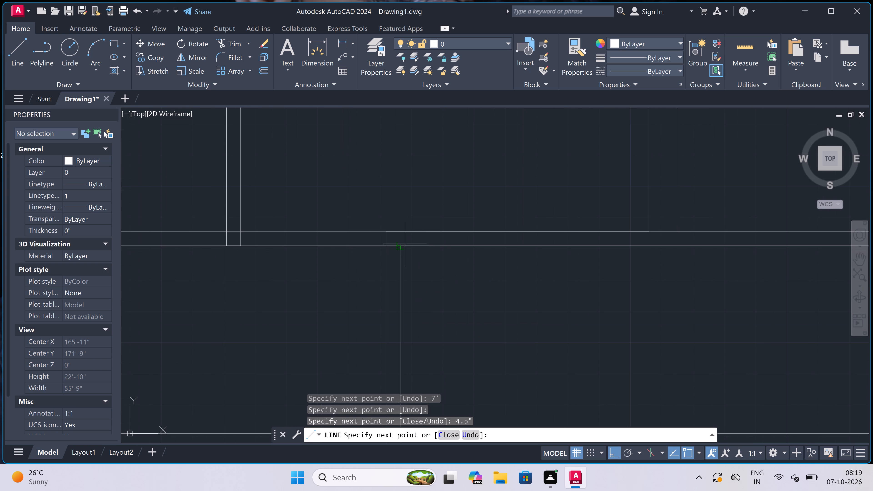
pyautogui.click(403, 246)
pyautogui.press('Escape')
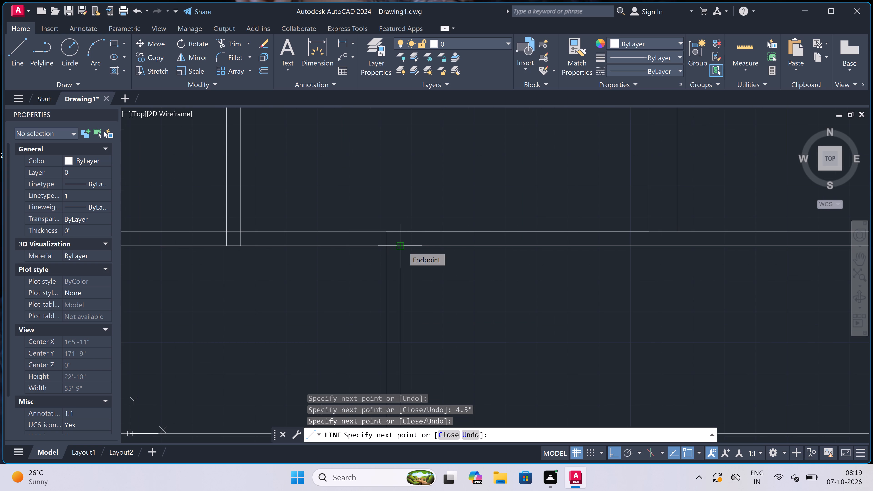
# Draw a door jamb across the passage's upper partition beside the new vertical partition, with a 2" mid-wall stub and a 2' leaf downward.
pyautogui.press('space')
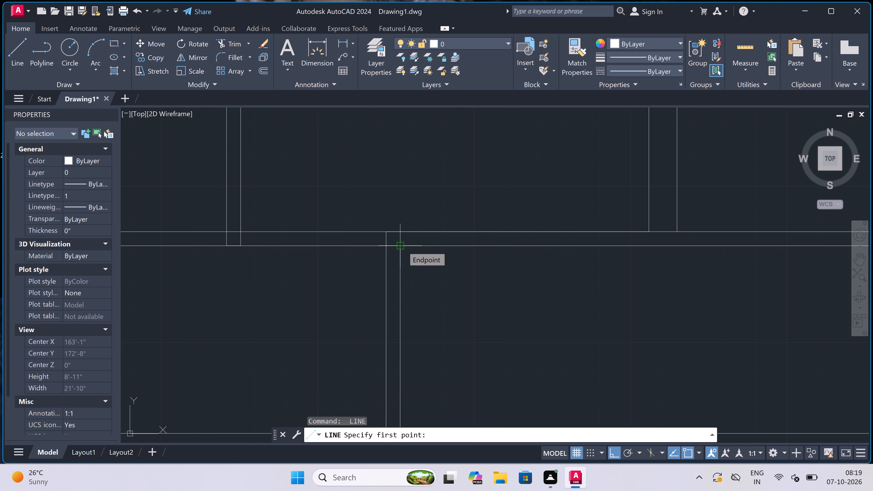
pyautogui.scroll(1, 416, 238)
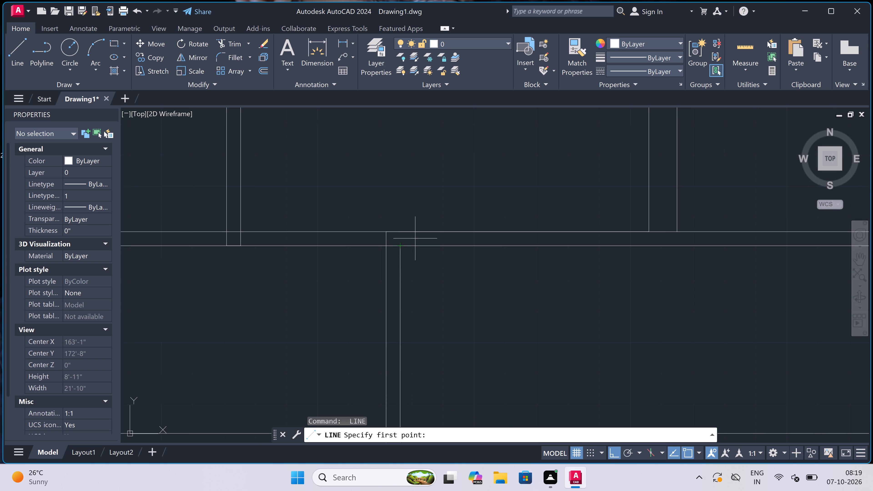
pyautogui.click(413, 233)
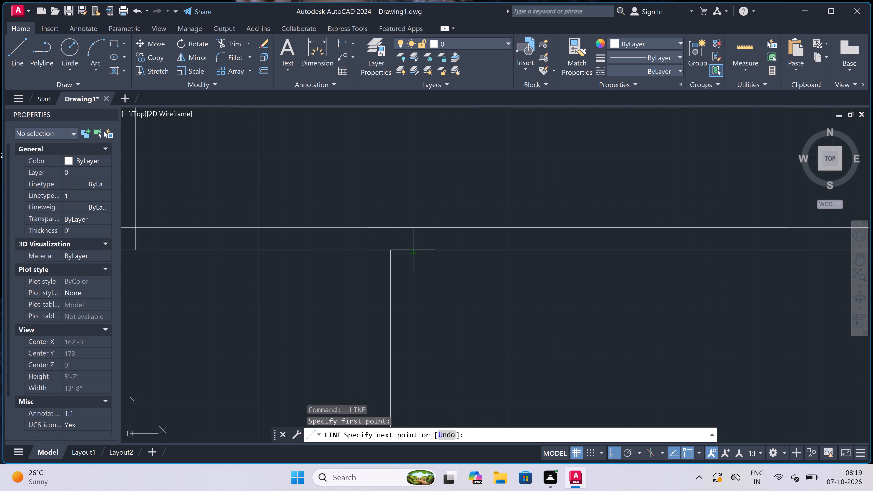
pyautogui.click(415, 251)
pyautogui.click(416, 237)
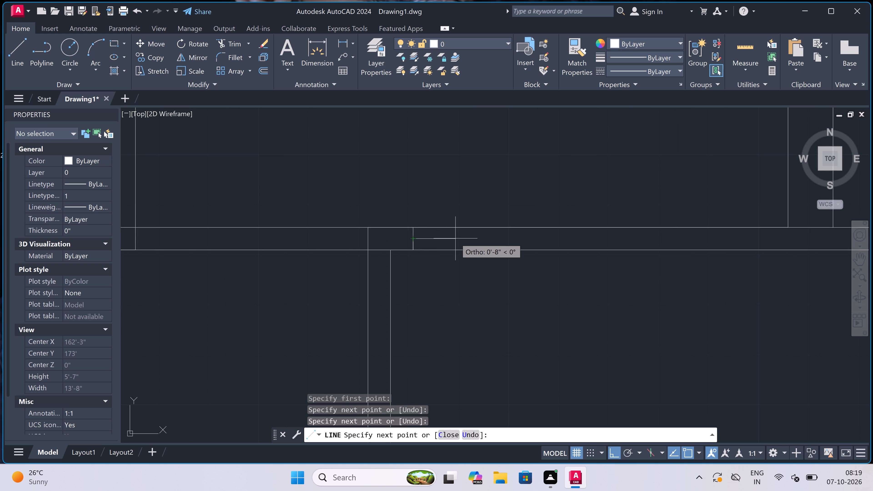
pyautogui.press('2')
pyautogui.write('"')
pyautogui.press('space')
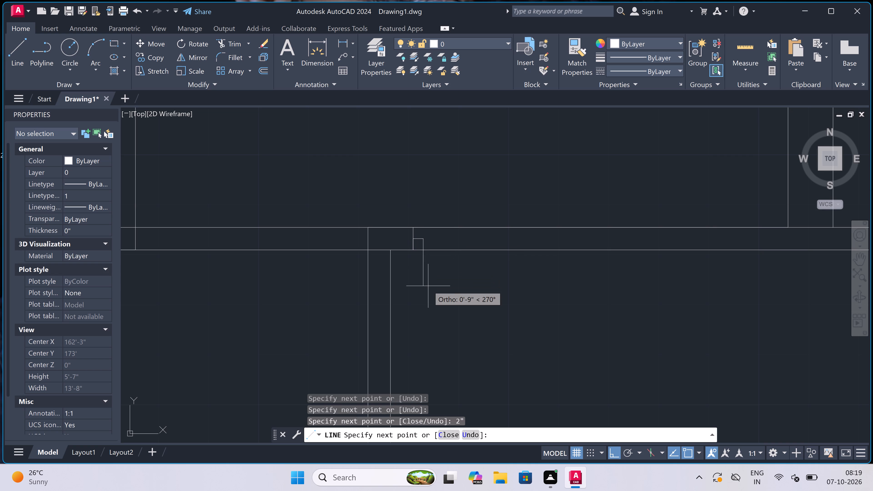
pyautogui.write("2'")
pyautogui.press('space')
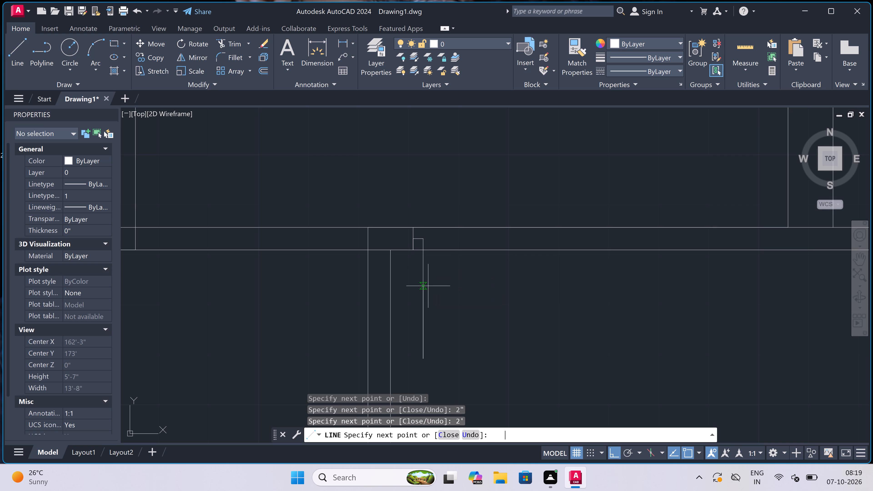
pyautogui.press('Escape')
# Draw the opposite jamb across the same partition, with a 2" mid-wall stub pointing back toward the door leaf.
pyautogui.press('space')
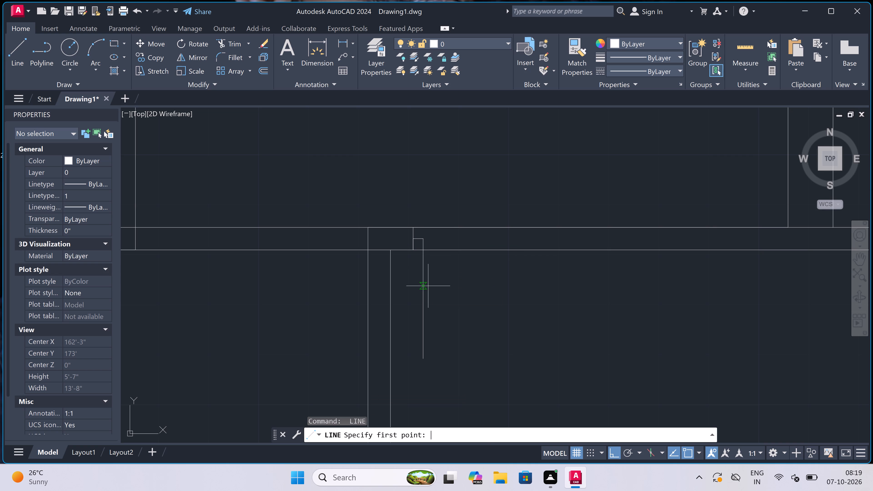
pyautogui.click(534, 226)
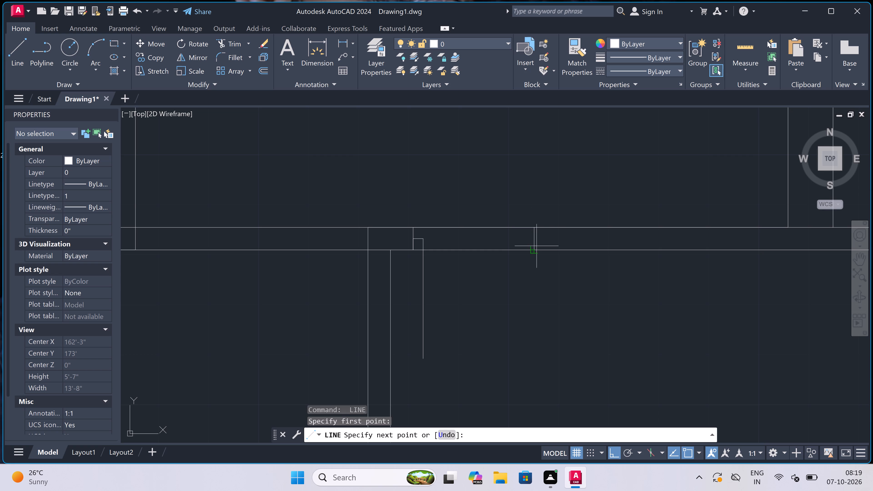
pyautogui.click(536, 247)
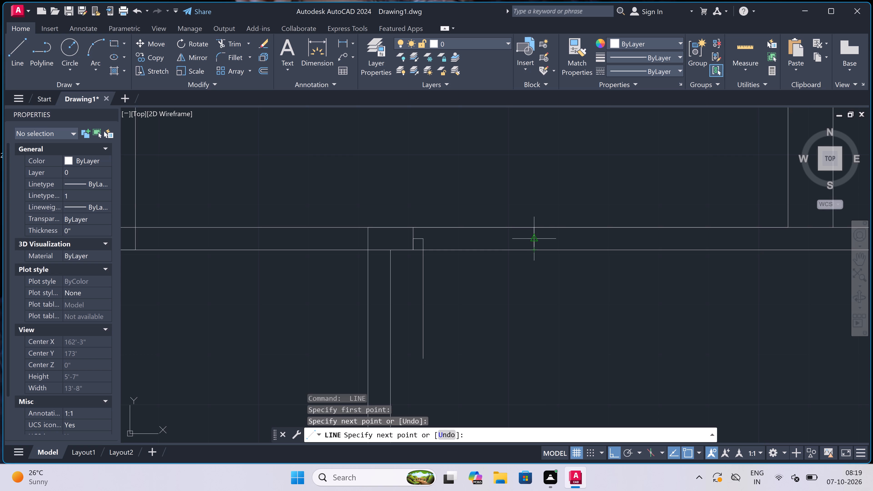
pyautogui.click(535, 240)
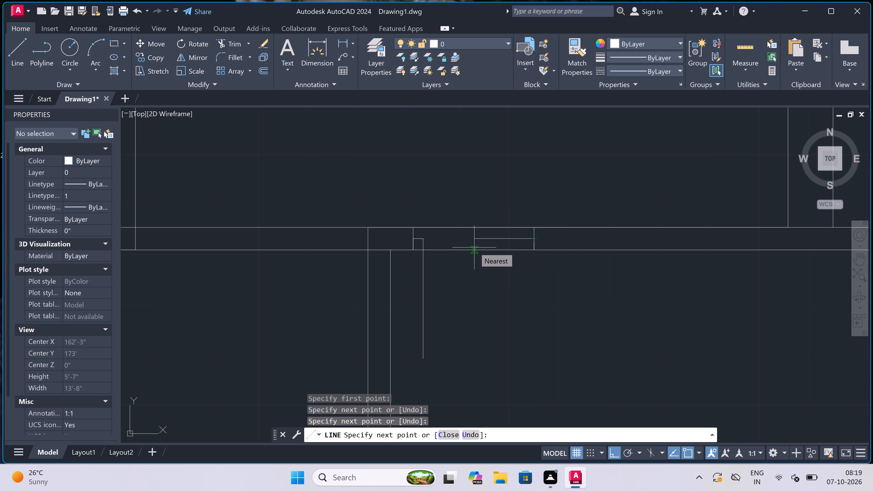
pyautogui.press('2')
pyautogui.write('"')
pyautogui.press('space')
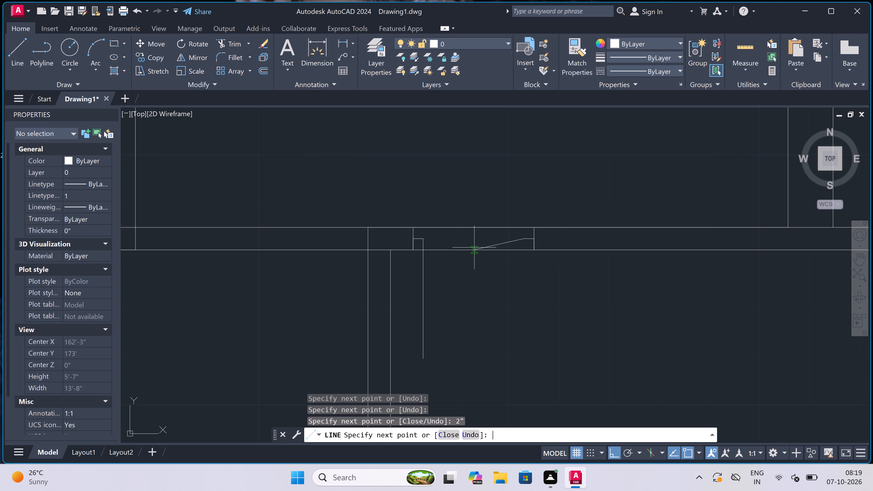
pyautogui.press('Escape')
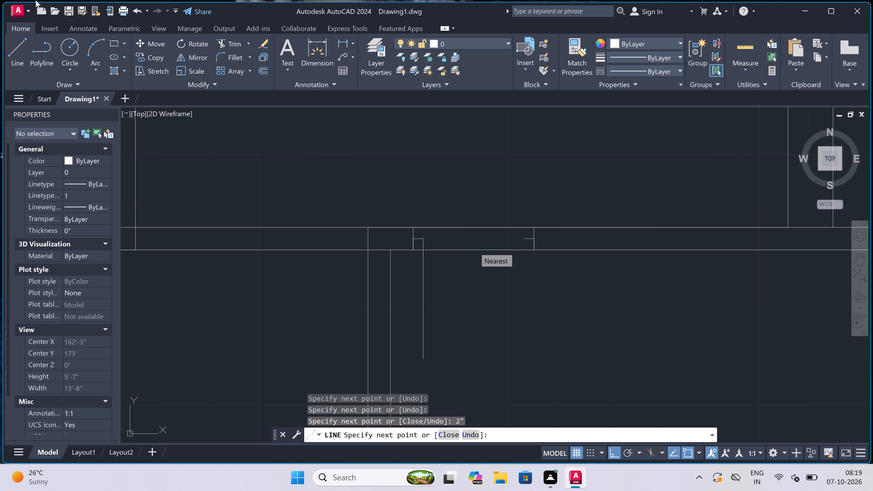
# Draw the door swing with a Start, End, Direction arc from the 2' leaf's tip to the opposite jamb's stub.
pyautogui.click(95, 66)
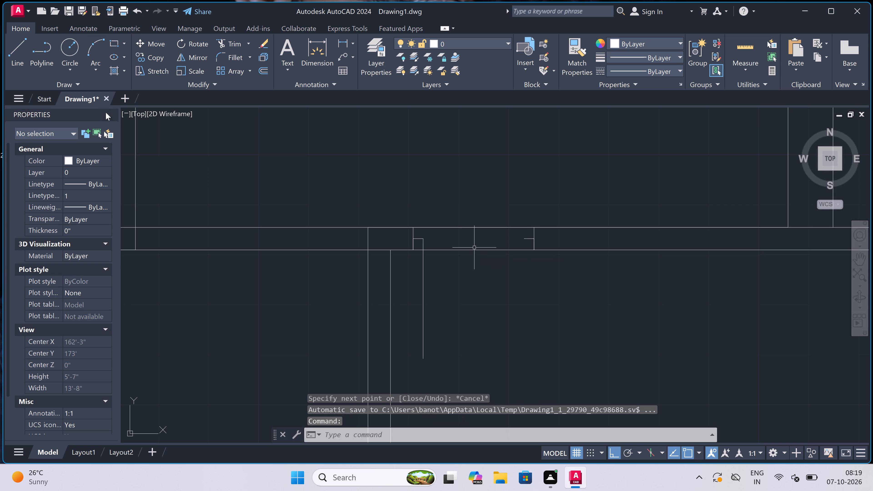
pyautogui.click(95, 63)
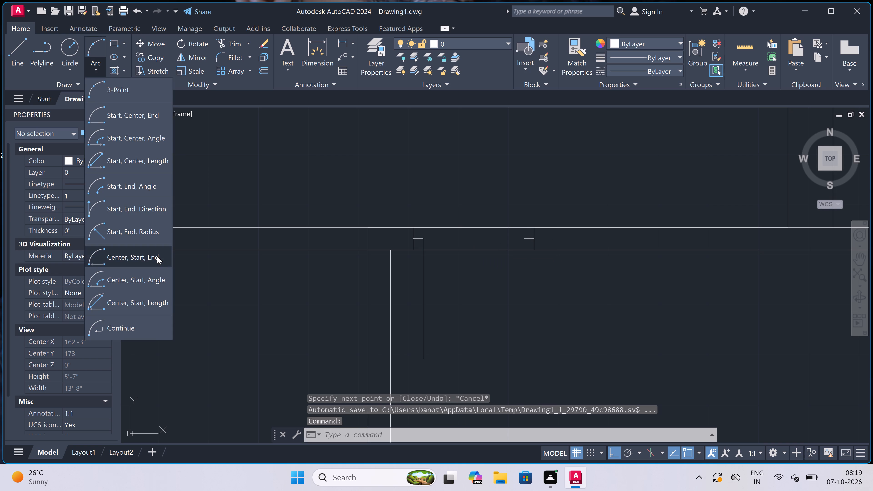
pyautogui.click(143, 206)
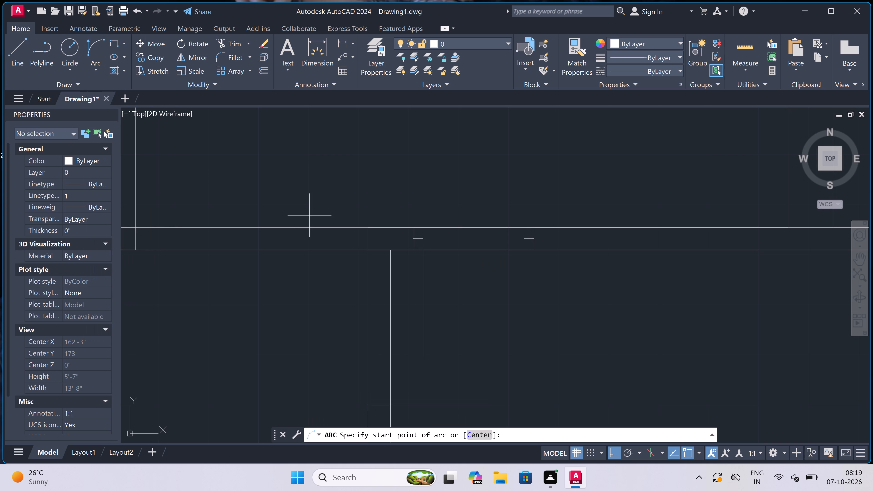
pyautogui.click(424, 362)
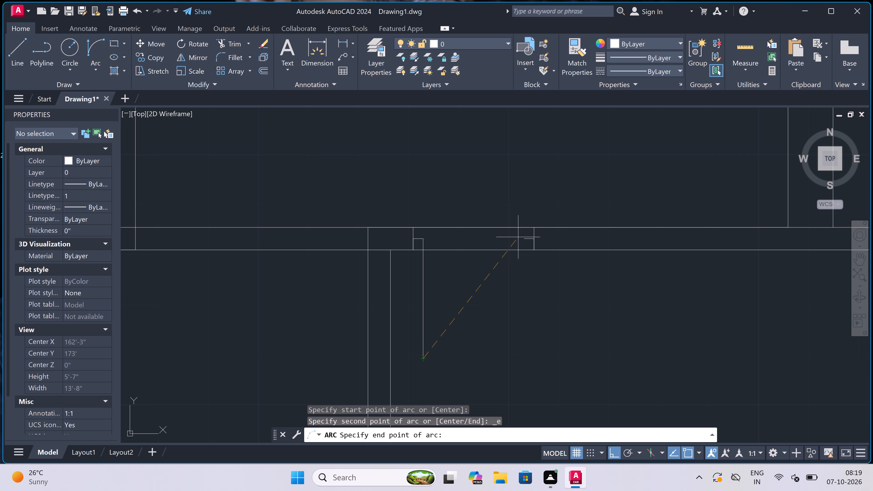
pyautogui.click(523, 237)
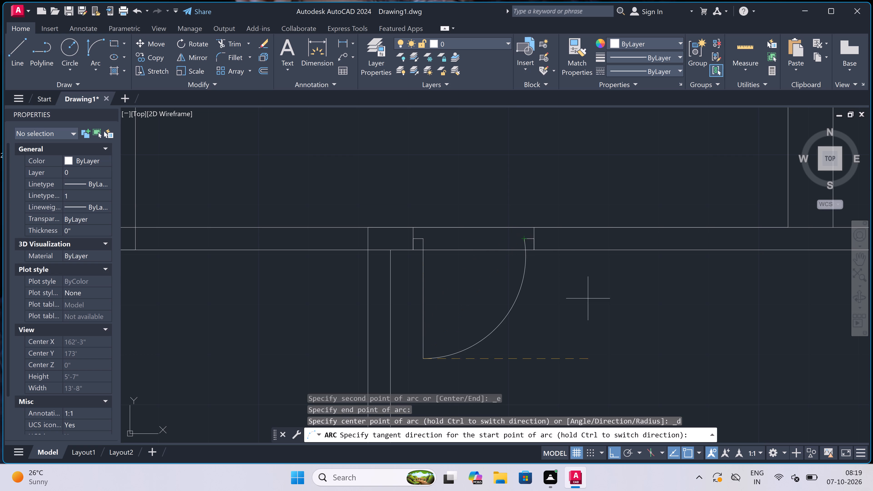
pyautogui.click(588, 299)
# Trim both partition face lines between the two jambs to open the 2' doorway.
pyautogui.write('tr')
pyautogui.press('space')
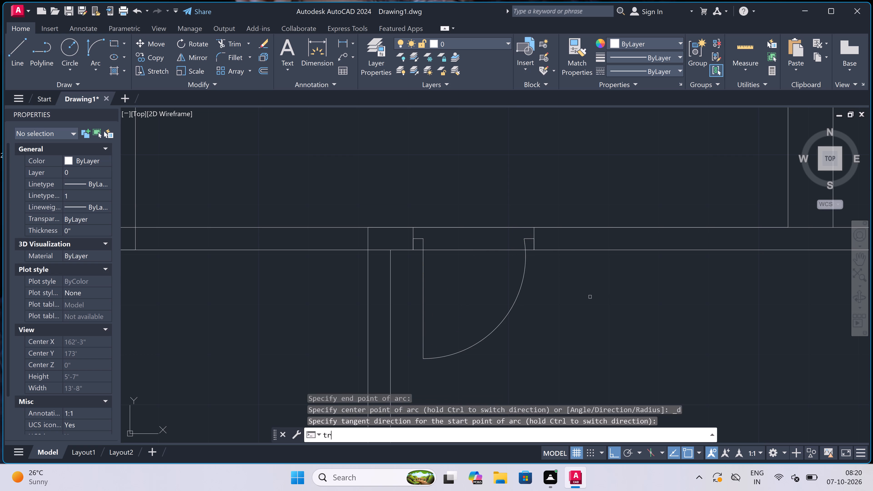
pyautogui.click(461, 206)
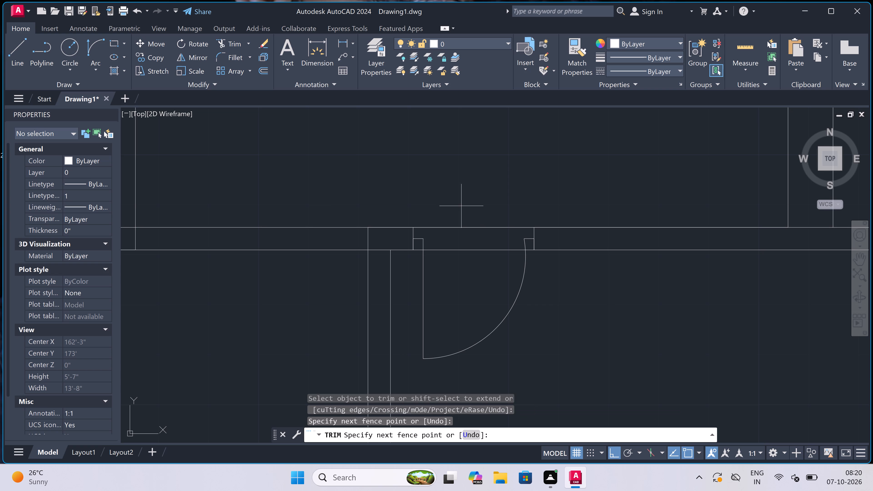
pyautogui.click(458, 268)
# Trim the overlapping wall lines where the passage's vertical partition and the vertical partition above meet the horizontal partition.
pyautogui.scroll(1, 413, 253)
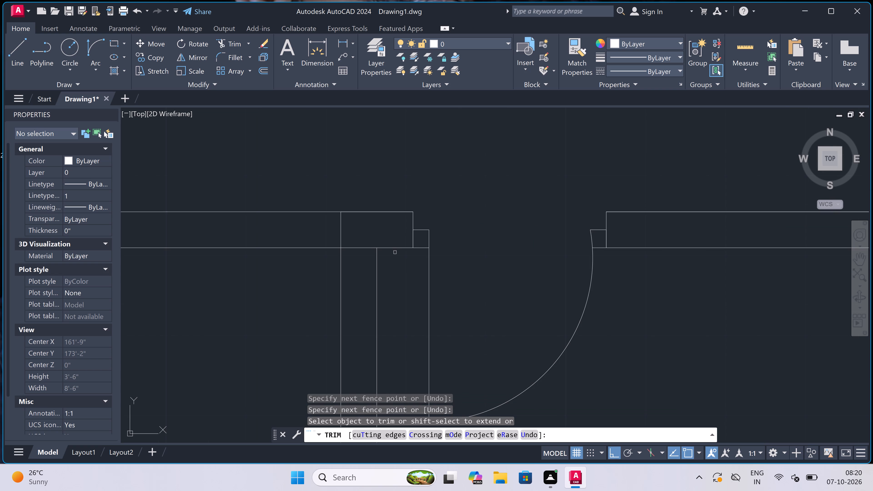
pyautogui.click(367, 252)
pyautogui.click(362, 238)
pyautogui.click(361, 235)
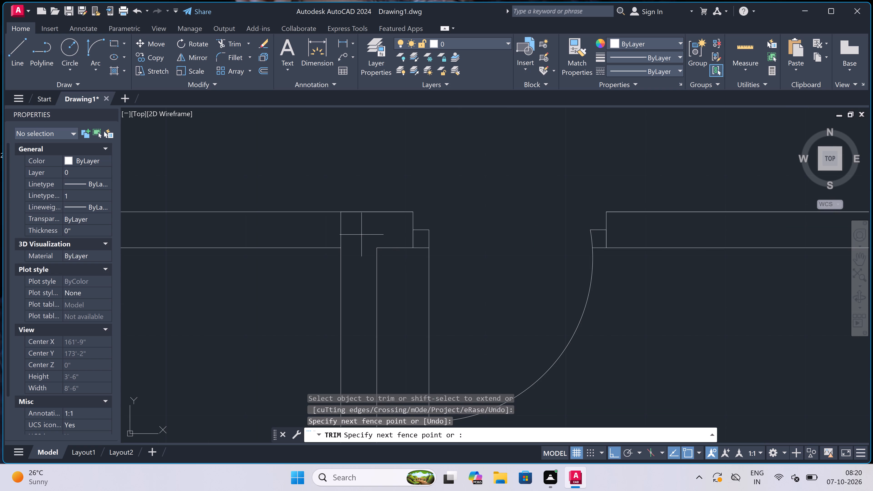
pyautogui.click(324, 239)
pyautogui.scroll(-4, 376, 230)
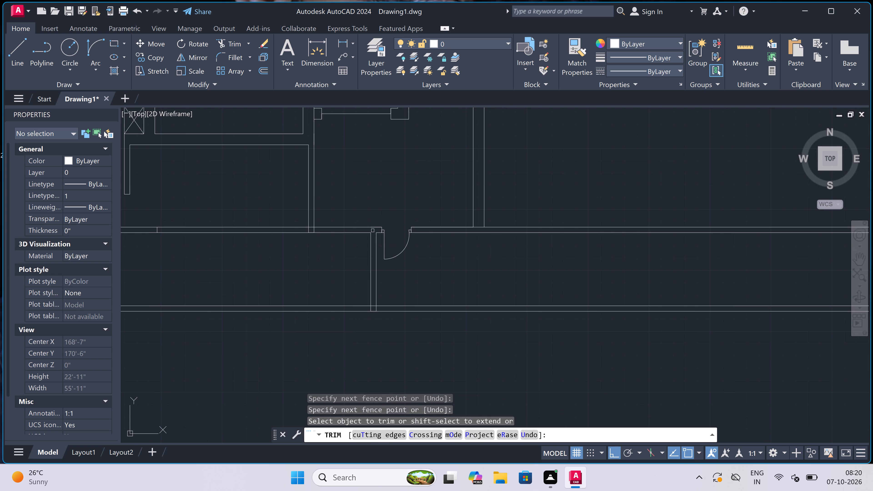
pyautogui.scroll(4, 309, 230)
pyautogui.click(320, 198)
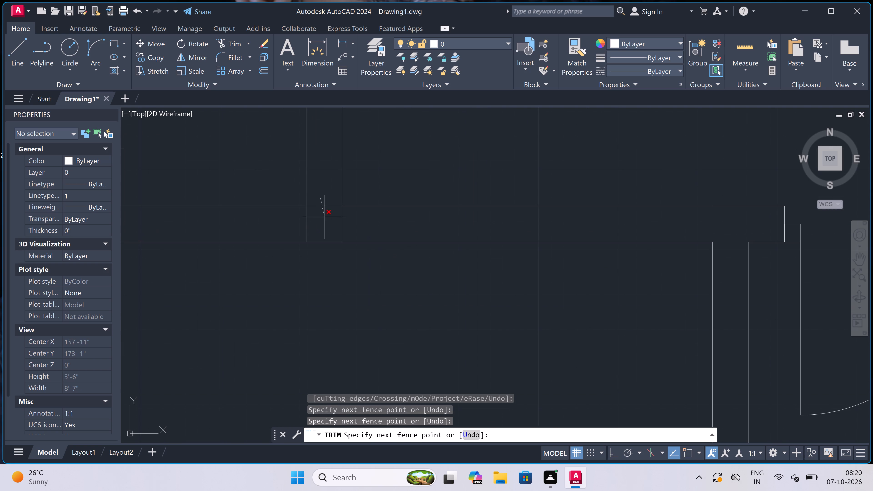
pyautogui.click(366, 226)
pyautogui.scroll(-2, 366, 226)
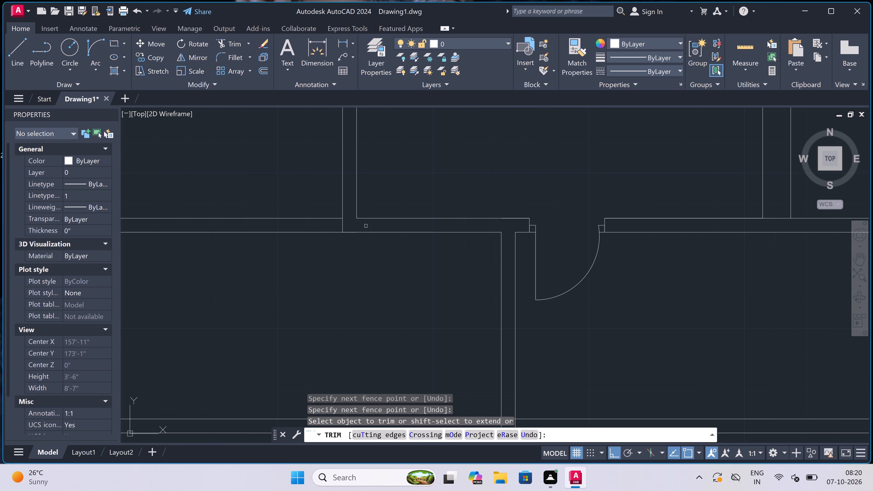
pyautogui.press('Escape')
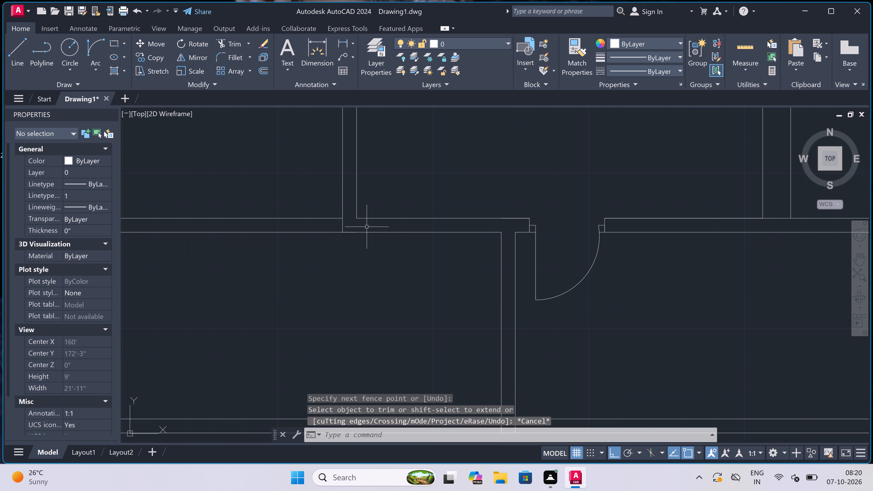
# Draw a second door's jamb across the horizontal partition beside the upper vertical partition, with a 2" mid-wall stub and a 3' leaf upward.
pyautogui.write('l')
pyautogui.press('space')
pyautogui.scroll(1, 367, 227)
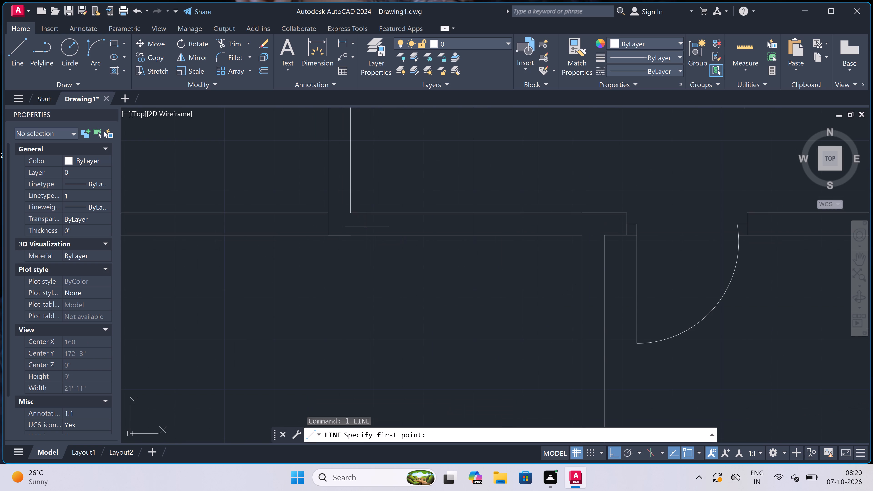
pyautogui.click(365, 212)
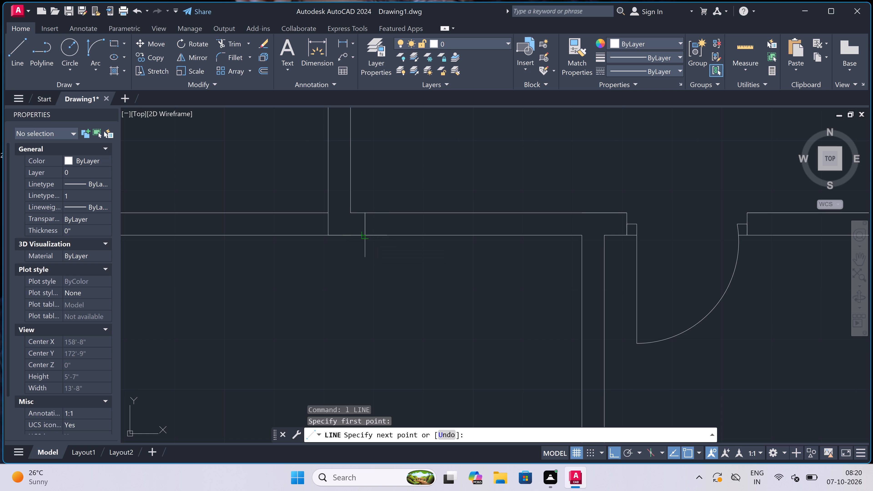
pyautogui.scroll(2, 364, 233)
pyautogui.click(364, 241)
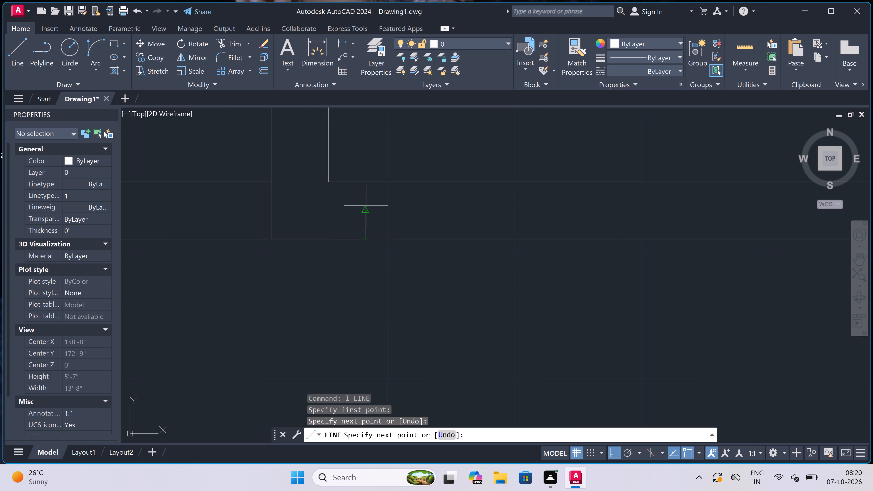
pyautogui.click(366, 208)
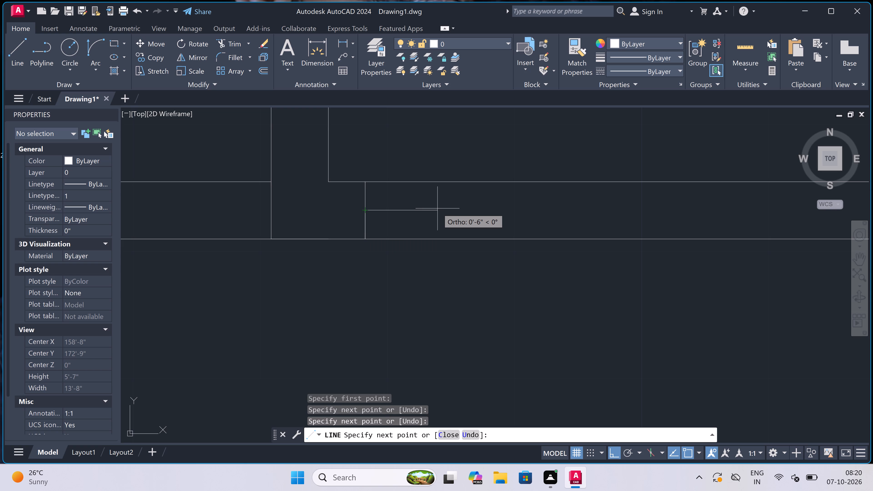
pyautogui.press('2')
pyautogui.hotkey('shift', '"')
pyautogui.press('space')
pyautogui.scroll(-2, 437, 208)
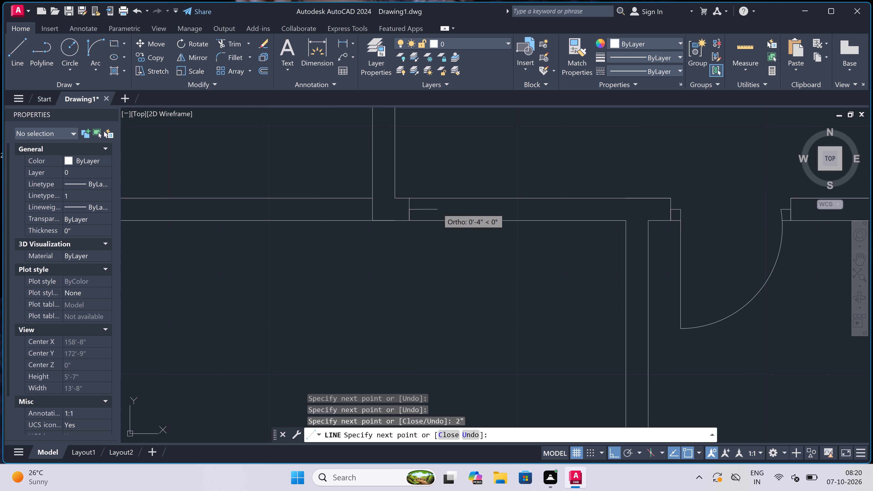
pyautogui.write("3'")
pyautogui.press('space')
pyautogui.press('Escape')
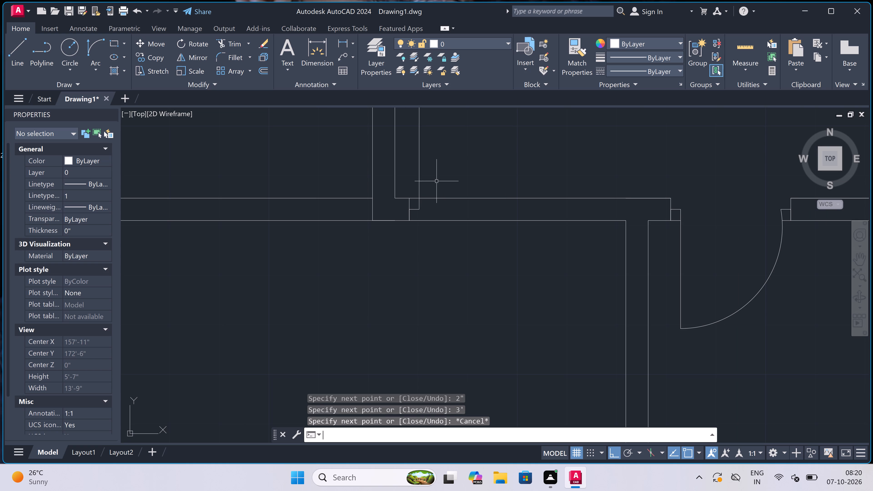
# Draw the 3' door's opposite jamb across the horizontal partition, with a 2" mid-wall stub pointing into the opening.
pyautogui.press('space')
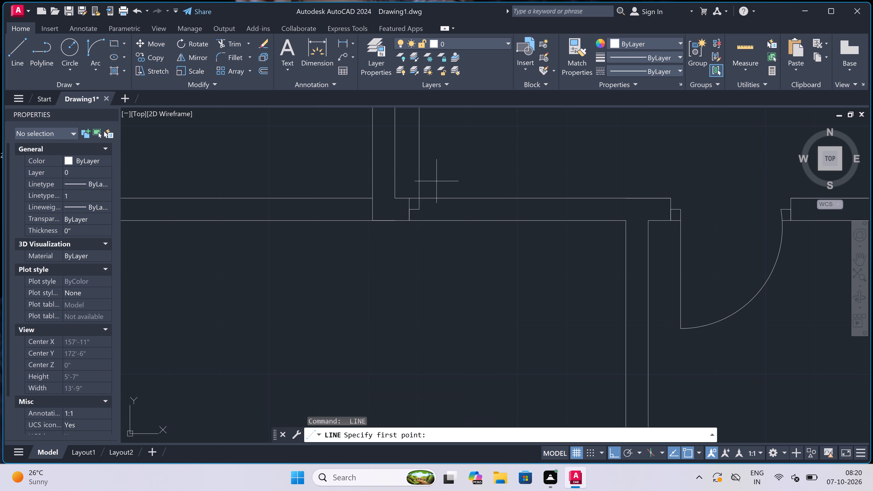
pyautogui.scroll(-1, 349, 253)
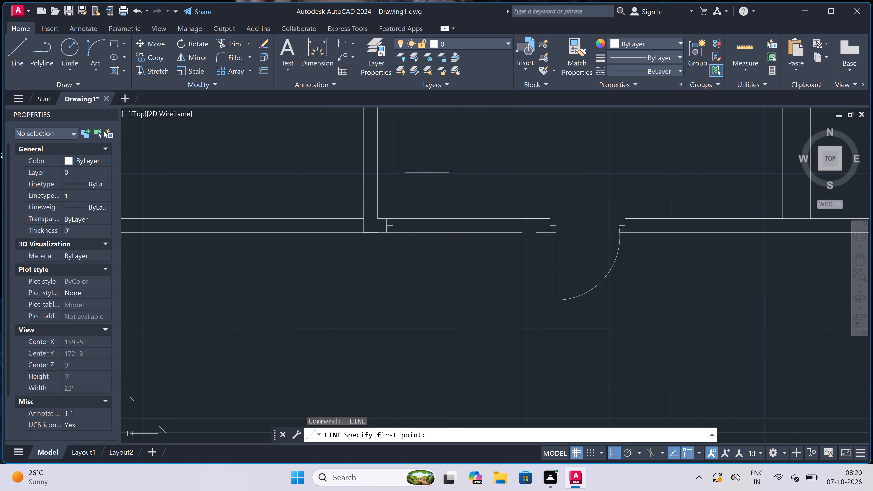
pyautogui.scroll(-1, 427, 173)
pyautogui.scroll(2, 439, 132)
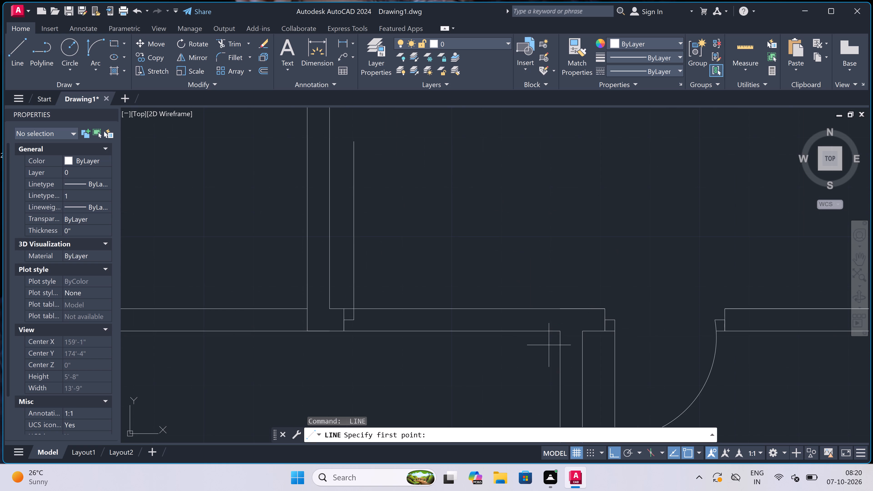
pyautogui.click(529, 331)
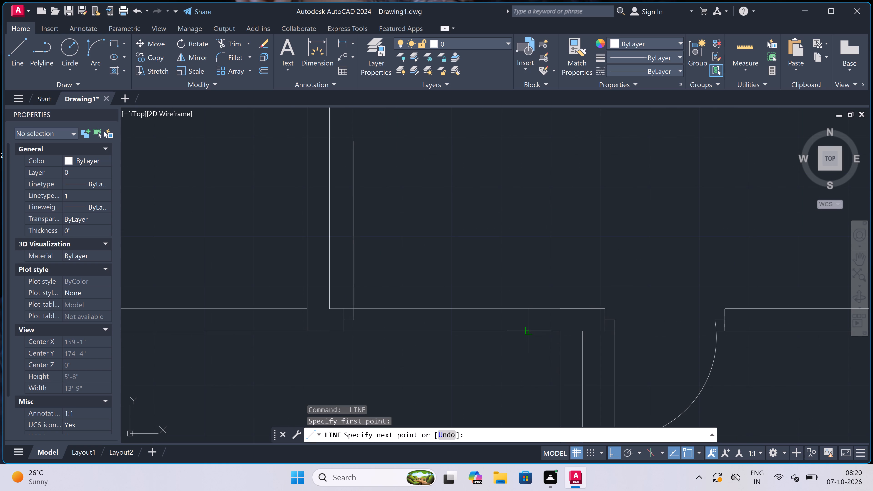
pyautogui.click(531, 313)
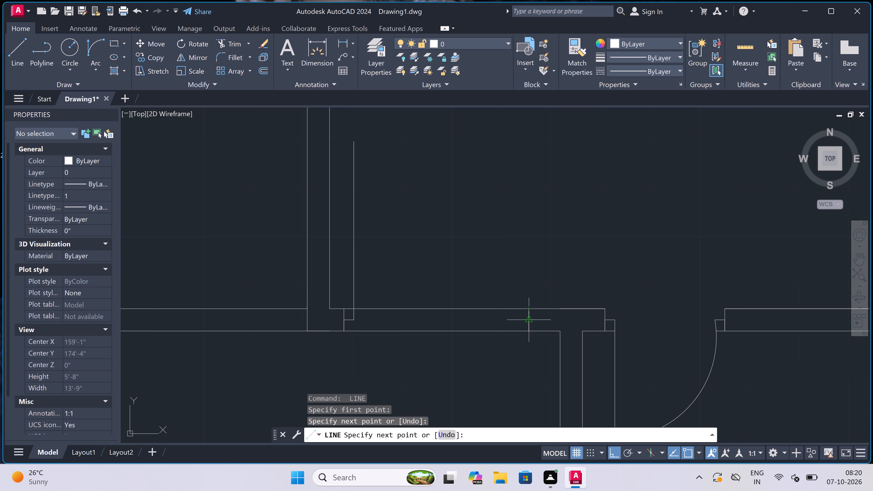
pyautogui.click(531, 321)
pyautogui.press('2')
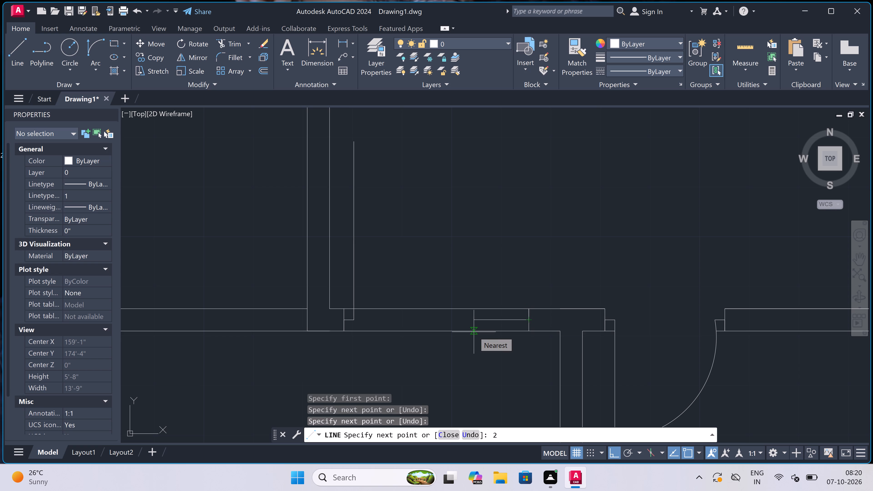
pyautogui.write('"')
pyautogui.press('space')
pyautogui.press('Escape')
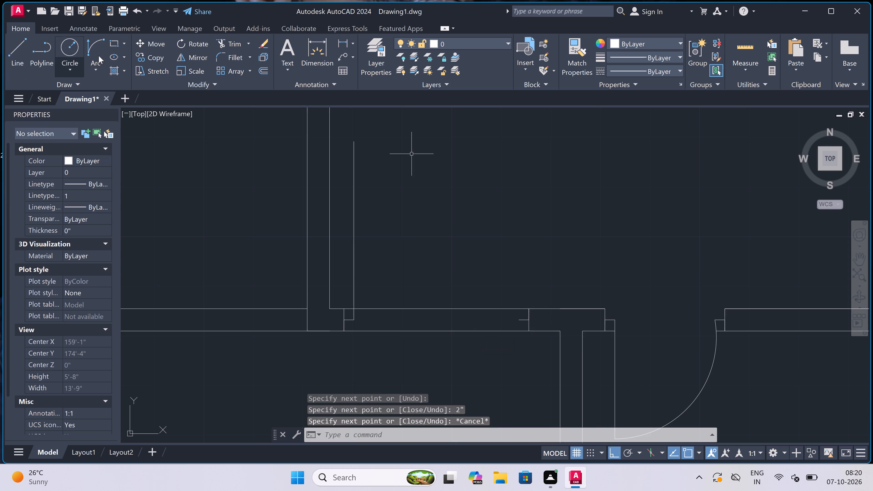
# Draw the door swing with a Start, End, Direction arc from the 3' leaf's tip to the opposite jamb's stub.
pyautogui.click(96, 45)
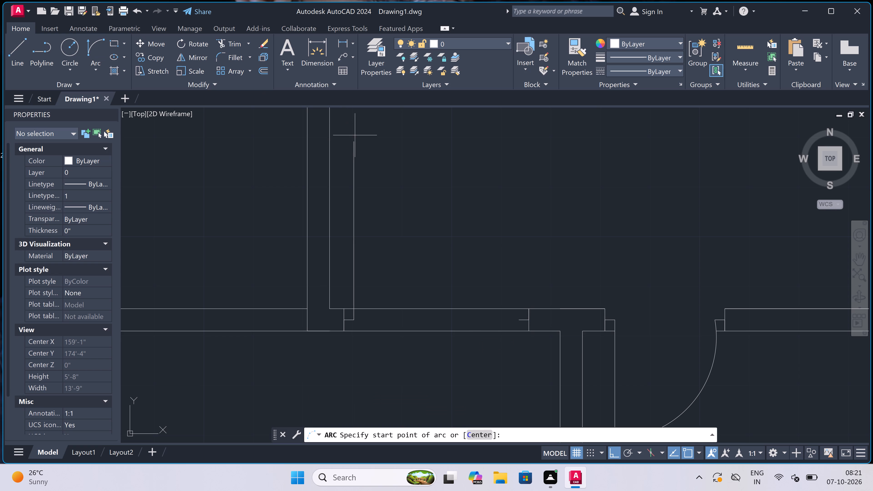
pyautogui.click(355, 137)
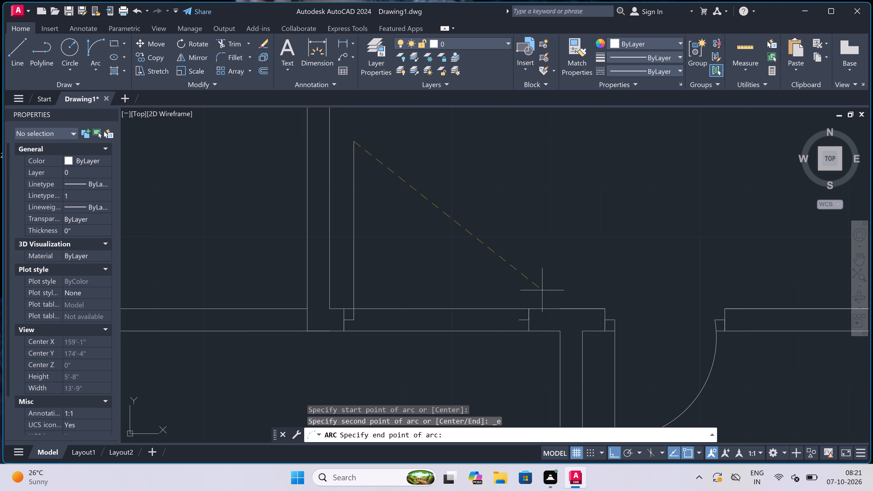
pyautogui.click(524, 321)
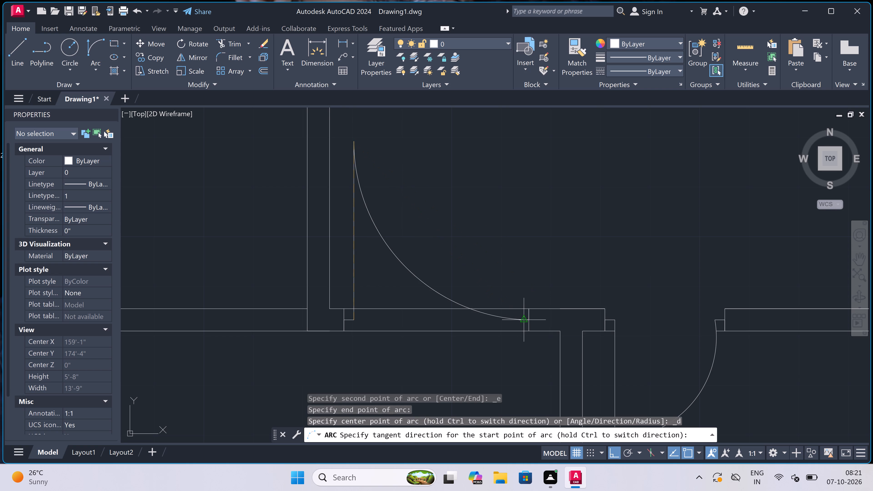
pyautogui.click(536, 259)
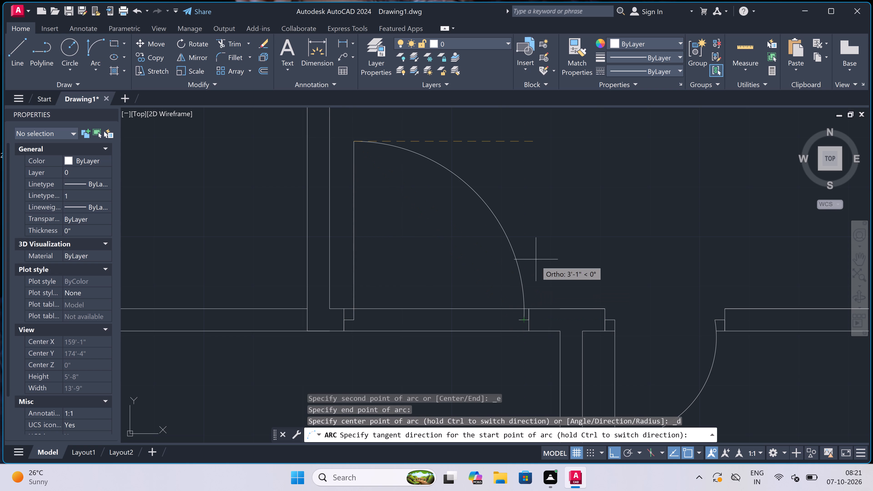
# Trim both partition face lines between the 3' door's jambs, and trim the stub's excess beyond the swing arc.
pyautogui.write('tr')
pyautogui.press('space')
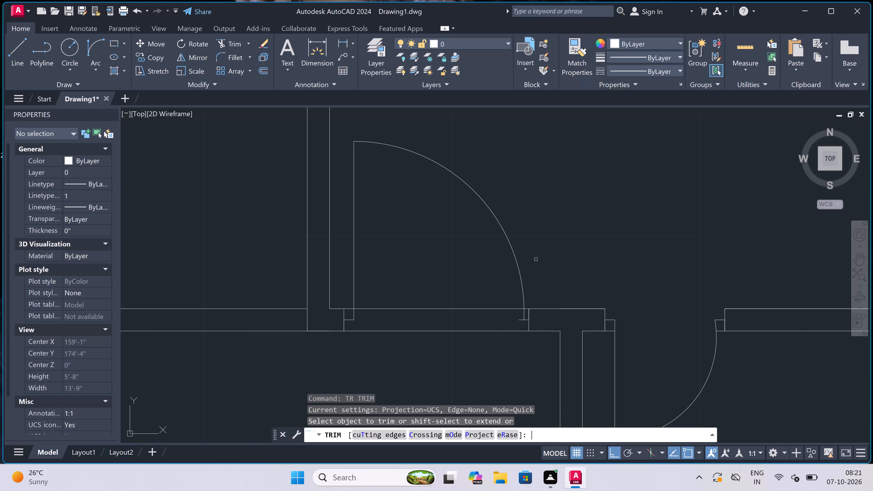
pyautogui.click(467, 265)
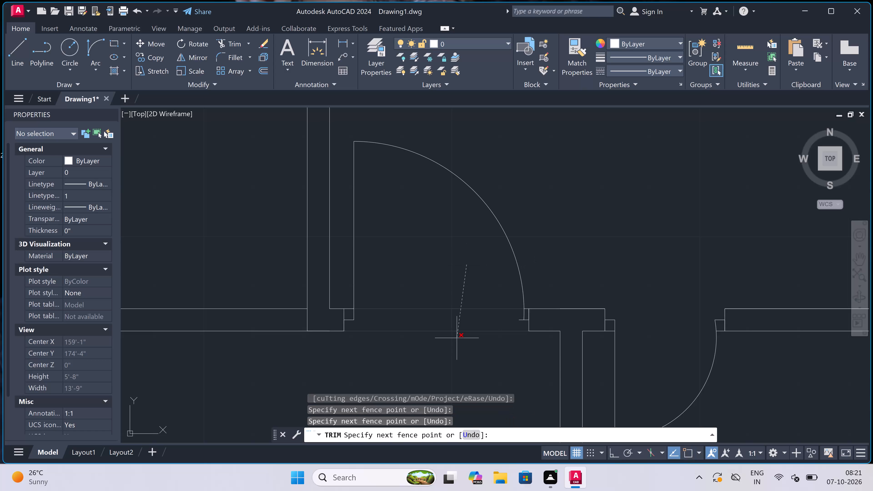
pyautogui.click(456, 343)
pyautogui.scroll(3, 525, 328)
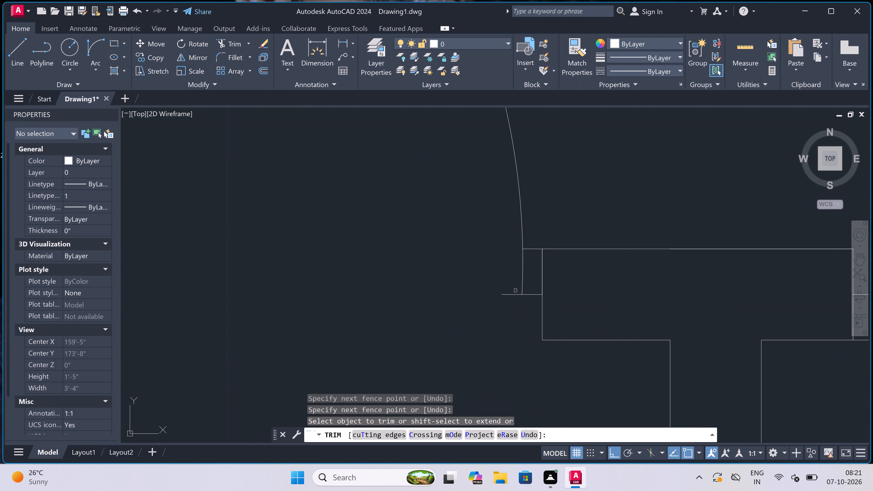
pyautogui.click(513, 288)
pyautogui.doubleClick(515, 313)
pyautogui.scroll(-4, 434, 282)
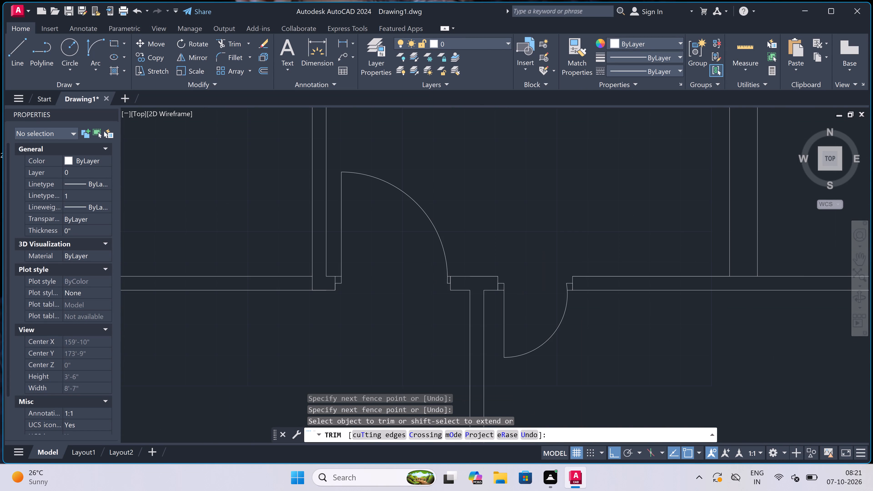
pyautogui.scroll(-2, 432, 281)
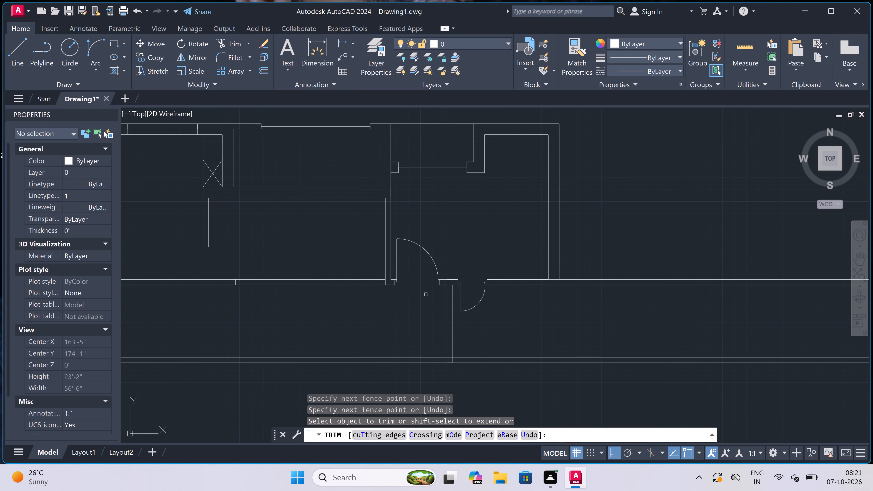
pyautogui.scroll(-3, 426, 296)
pyautogui.scroll(2, 433, 313)
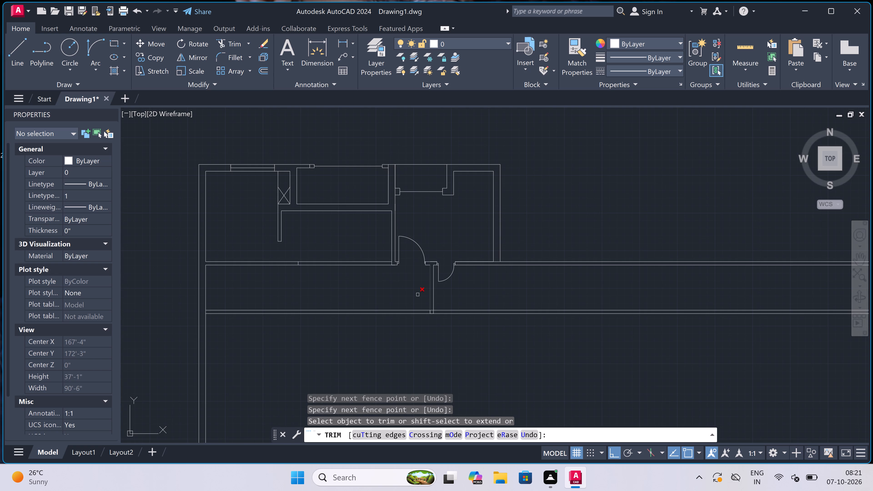
pyautogui.press('Escape')
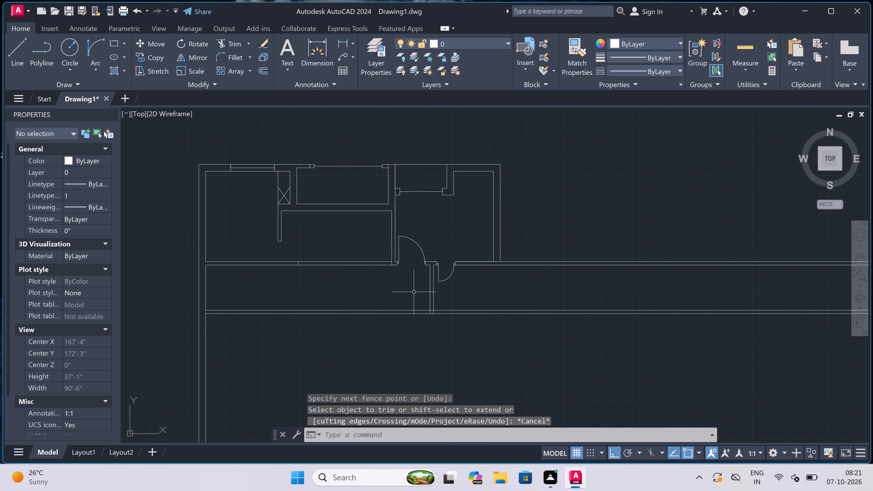
# Extend both face lines of the 9" wall beyond the 2' door down across the passage to the lower partition's upper face.
pyautogui.write('ex')
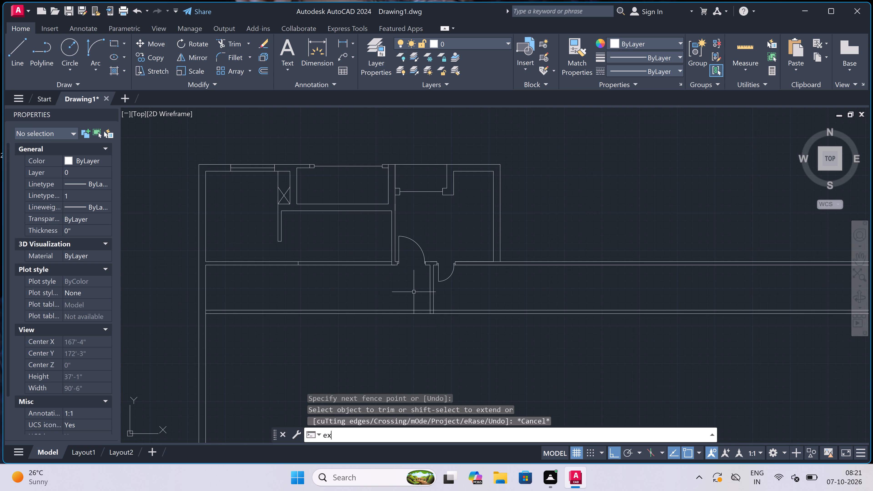
pyautogui.press('space')
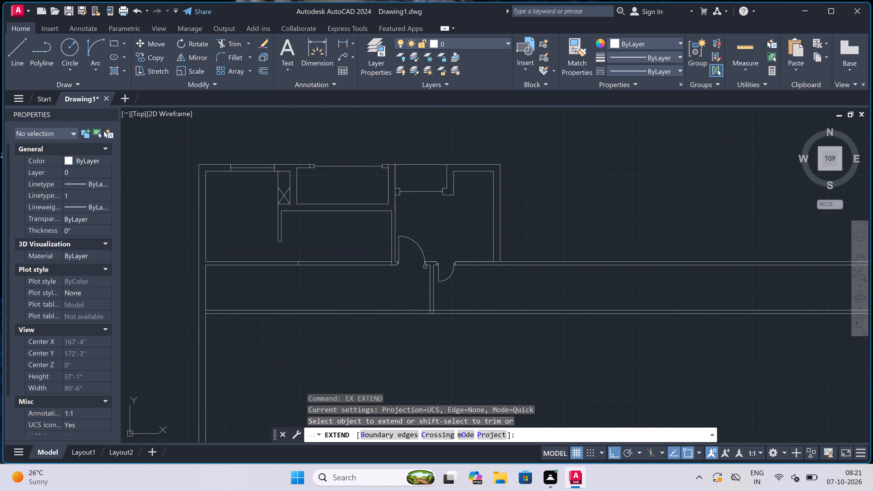
pyautogui.click(452, 227)
pyautogui.click(532, 234)
pyautogui.click(475, 241)
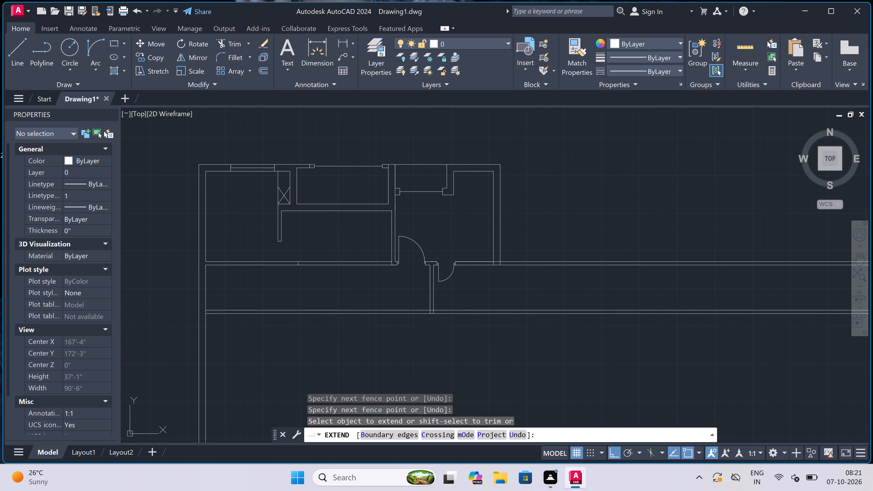
pyautogui.moveTo(517, 234); pyautogui.dragTo(517, 242)
pyautogui.scroll(2, 505, 298)
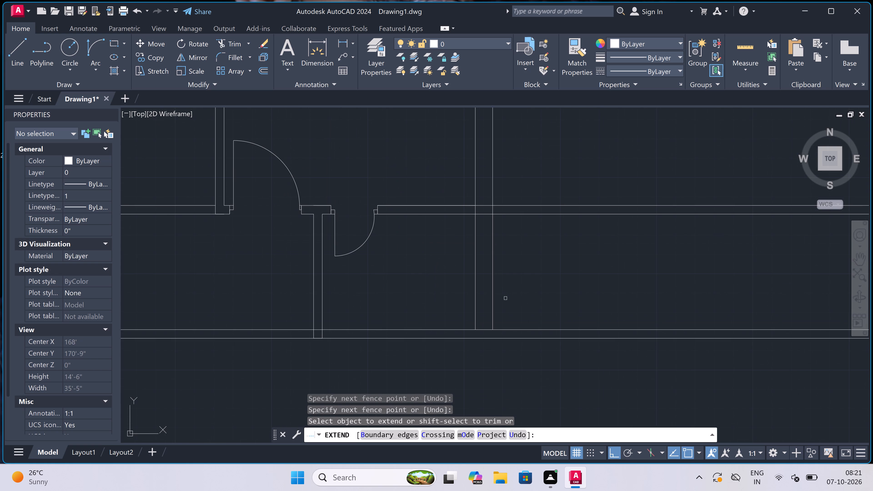
pyautogui.press('Escape')
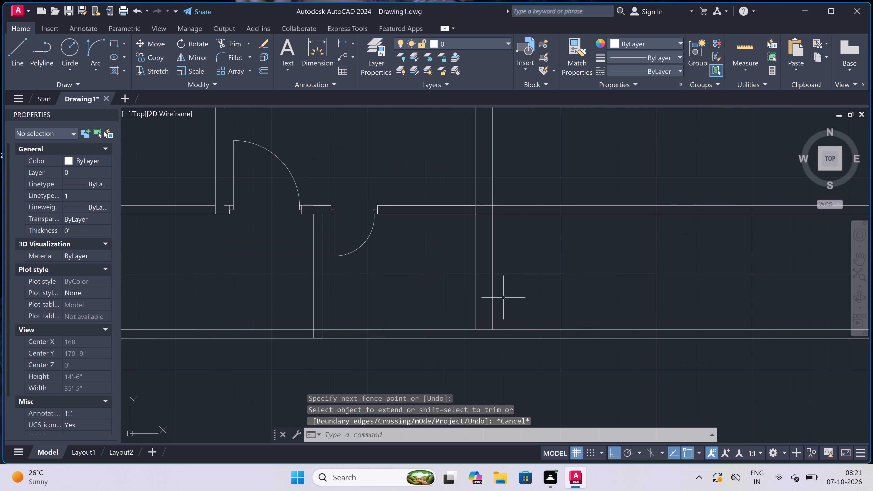
# Draw a line from the extended wall's inner face across the lower partition, continuing 2' and another 1' outward along its lower face.
pyautogui.write('l')
pyautogui.press('space')
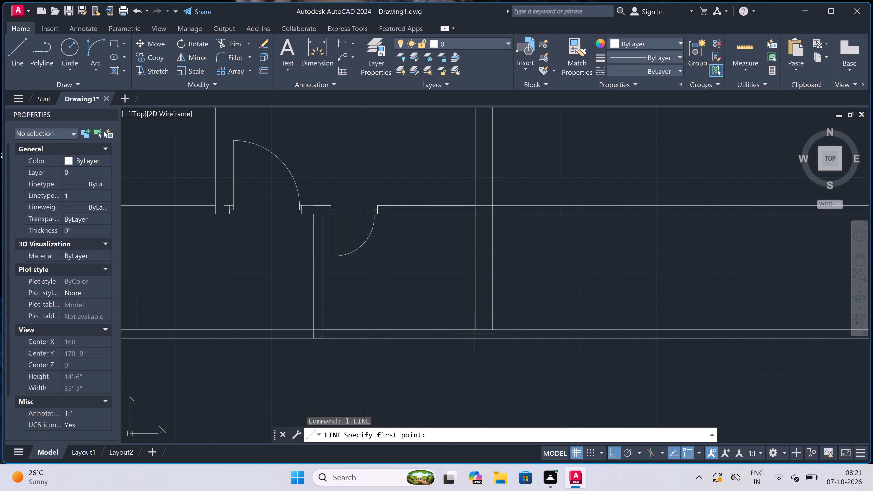
pyautogui.scroll(1, 475, 333)
pyautogui.moveTo(474, 330); pyautogui.dragTo(475, 333)
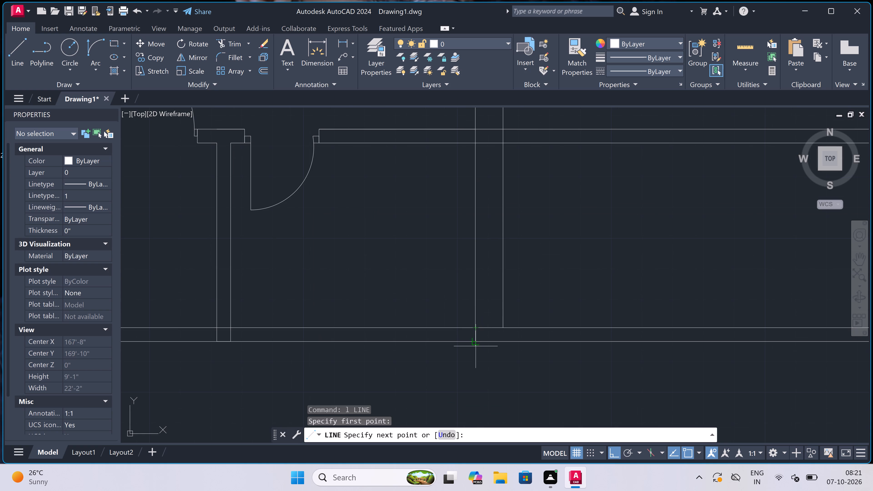
pyautogui.click(473, 342)
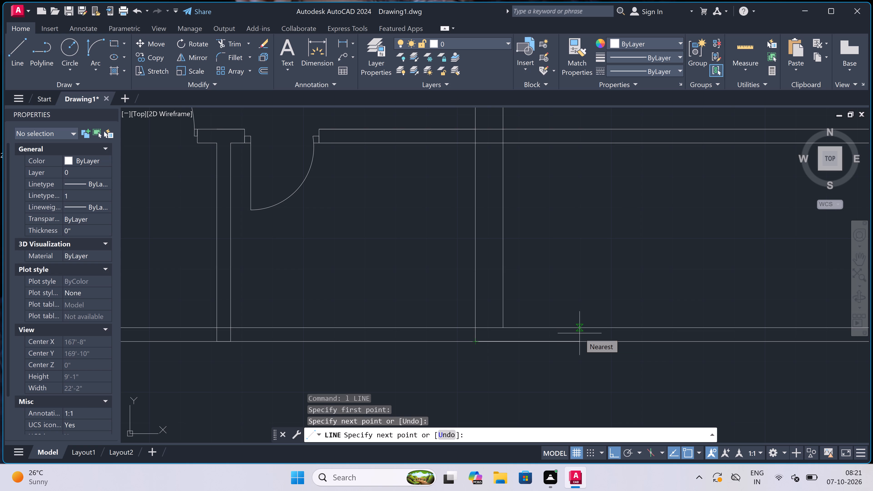
pyautogui.press('2')
pyautogui.write("'")
pyautogui.press('space')
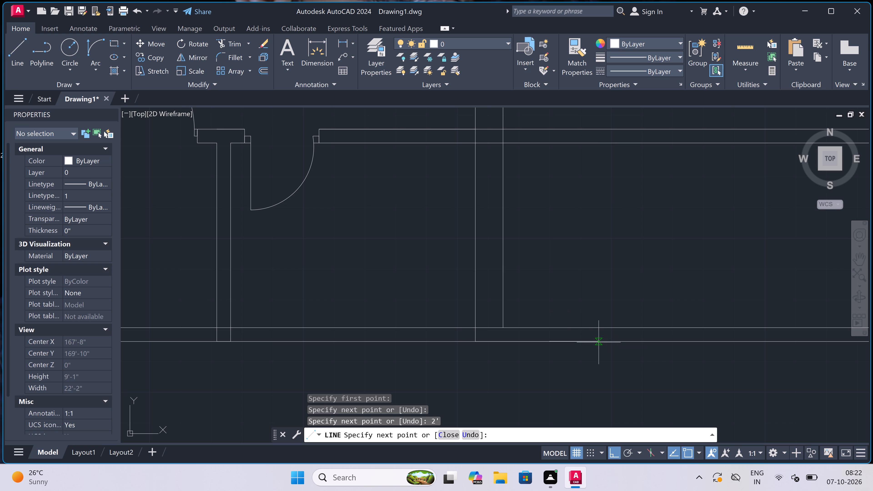
pyautogui.write("1'")
pyautogui.press('space')
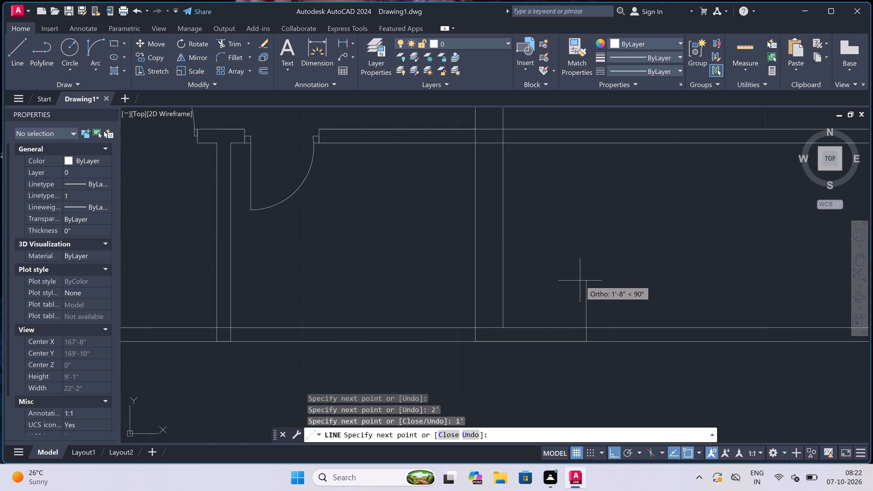
# Continue the line about 1'-8" up, 4.5" back toward the wall, and down to the lower partition's upper face.
pyautogui.moveTo(579, 292); pyautogui.dragTo(586, 292)
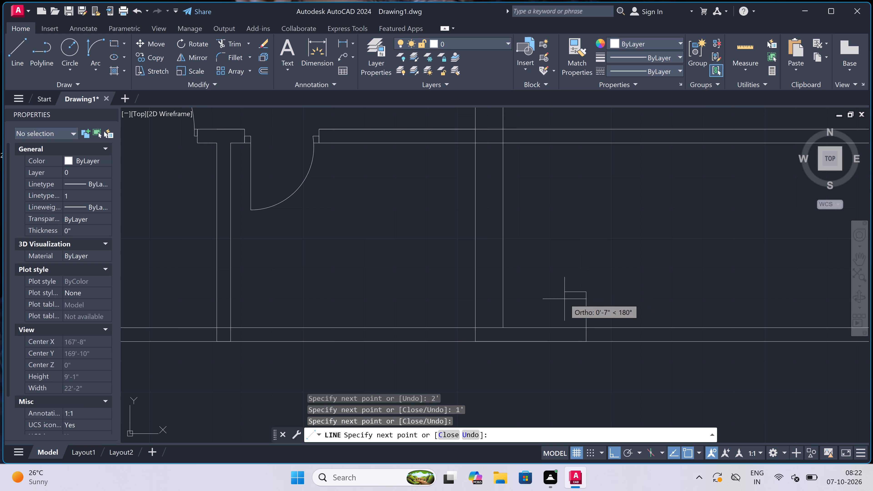
pyautogui.click(586, 280)
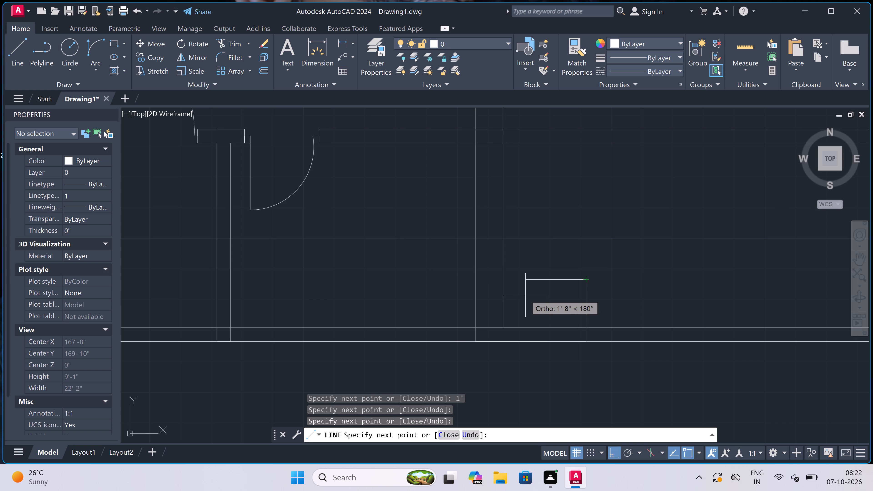
pyautogui.press('4')
pyautogui.write('.5"')
pyautogui.press('space')
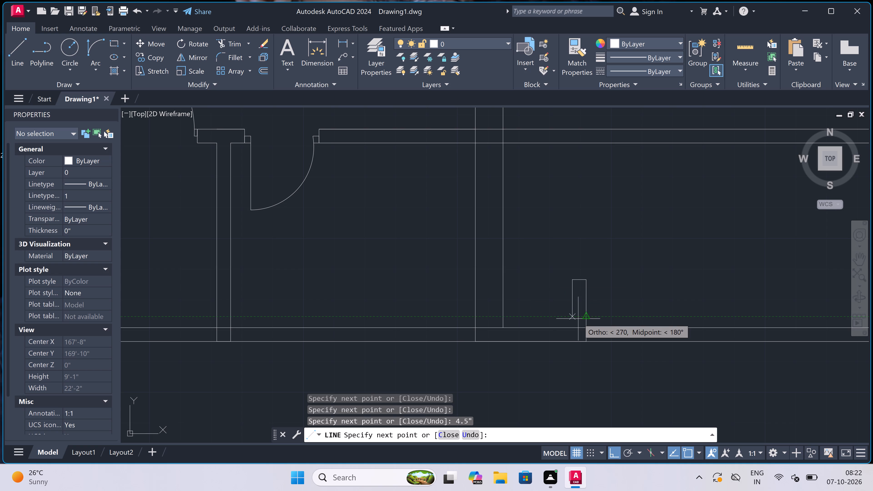
pyautogui.scroll(2, 572, 336)
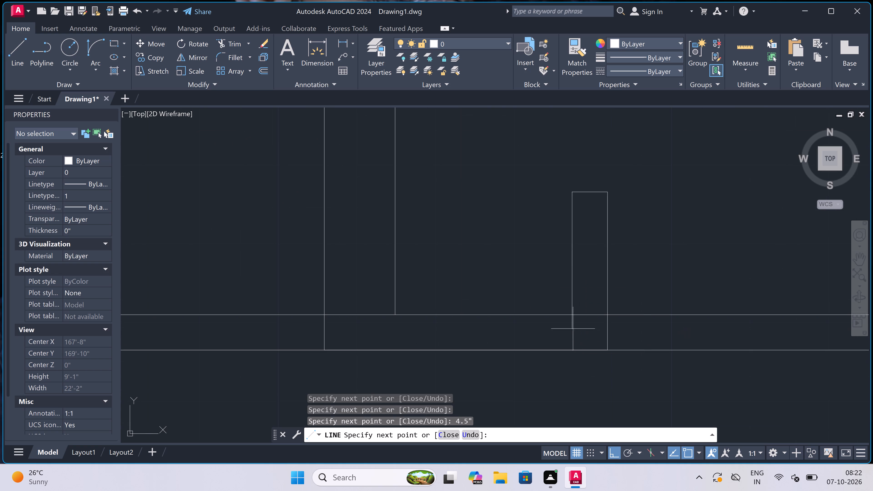
pyautogui.click(572, 318)
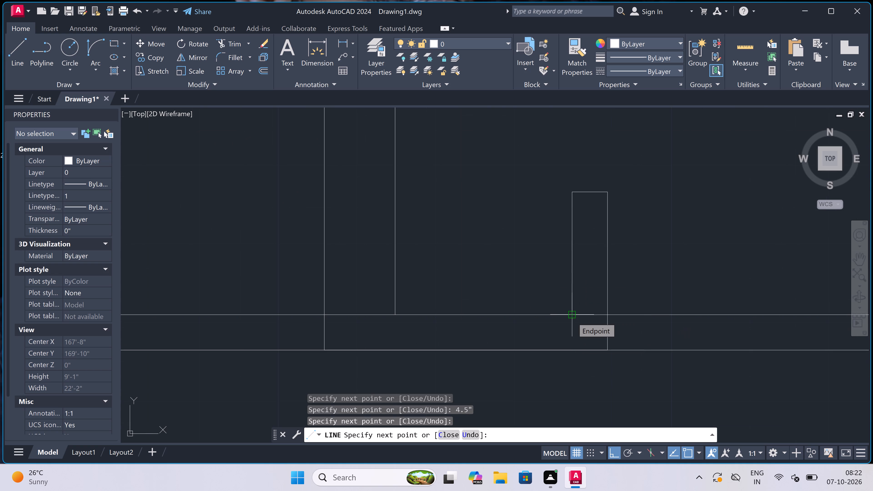
pyautogui.press('Escape')
# Trim the lower partition's upper face line inside the 4.5" upturned stub, and both partition face lines beyond the stub.
pyautogui.write('tr')
pyautogui.press('space')
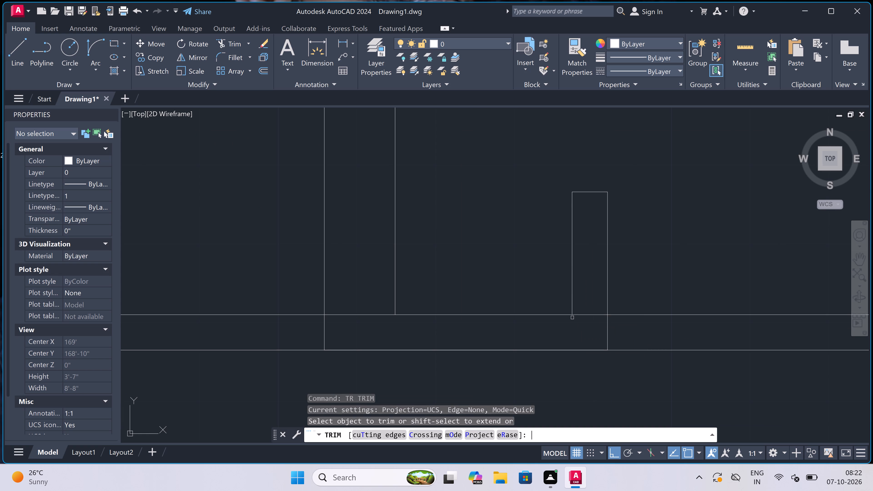
pyautogui.click(588, 311)
pyautogui.click(587, 326)
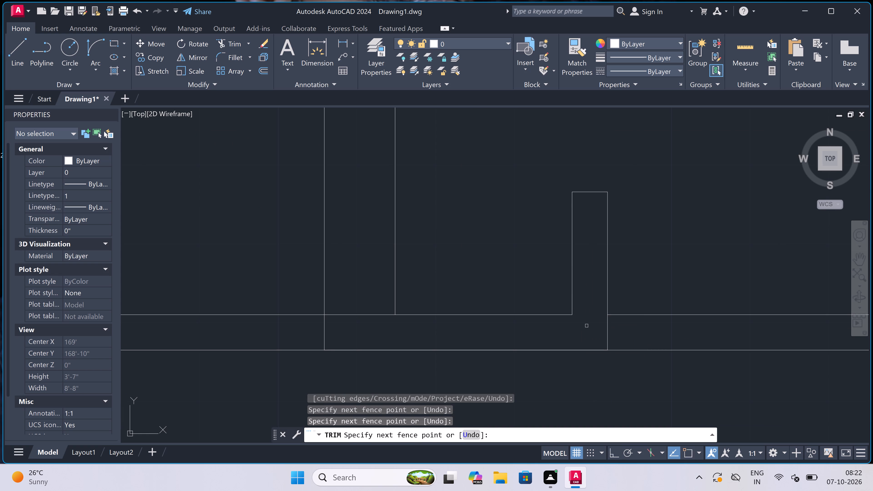
pyautogui.scroll(-3, 580, 328)
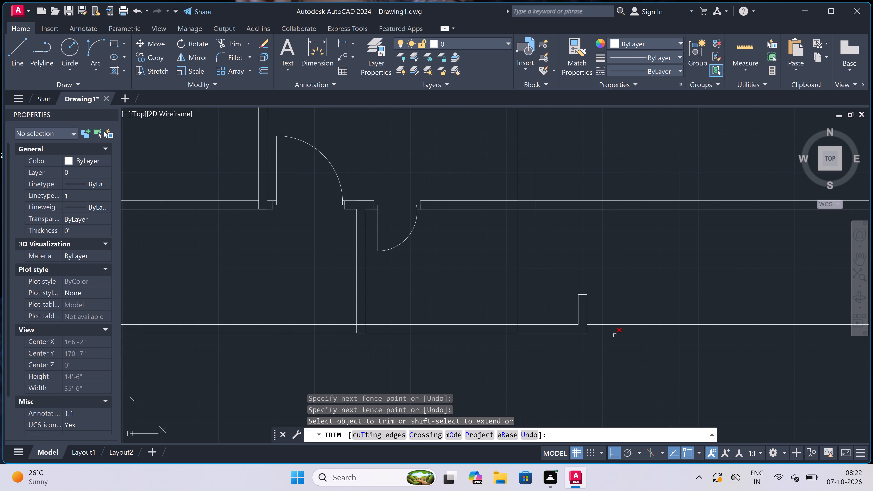
pyautogui.click(613, 348)
pyautogui.click(608, 313)
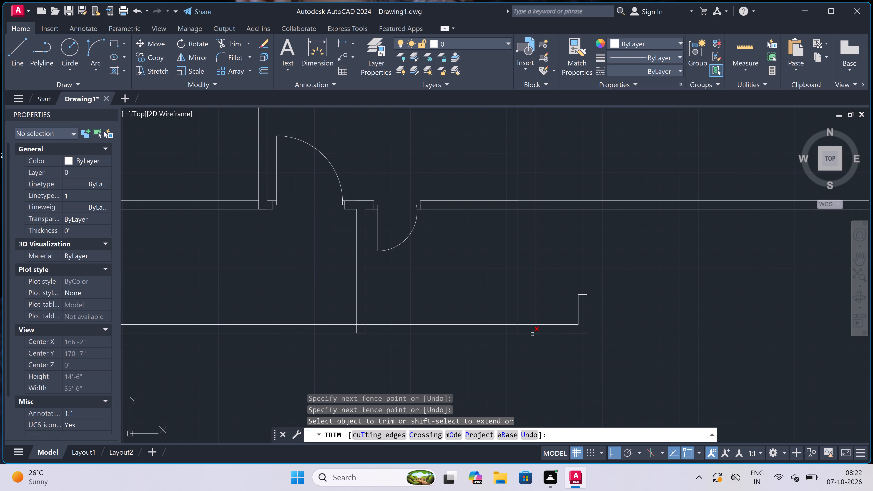
# Trim the lower partition's upper face line inside the extended 9" wall, and the wall's inner face line within the partition thickness.
pyautogui.scroll(3, 530, 329)
pyautogui.click(528, 333)
pyautogui.click(527, 298)
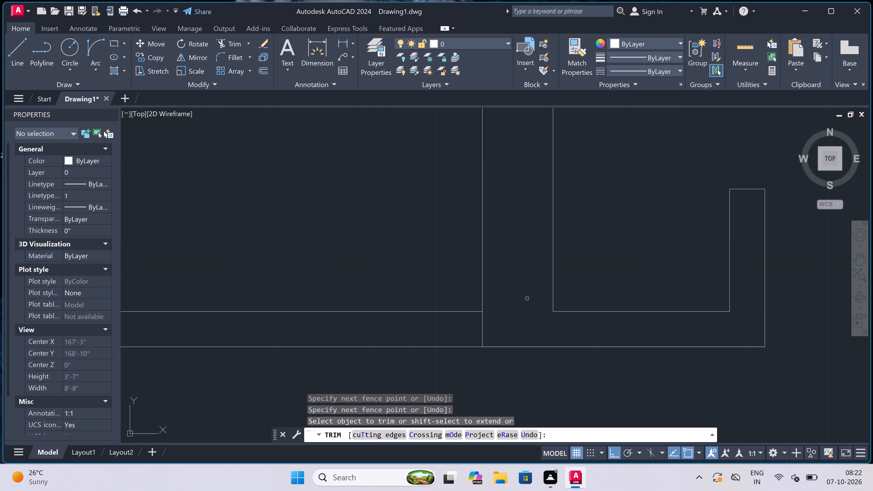
pyautogui.scroll(-2, 520, 306)
pyautogui.scroll(3, 517, 320)
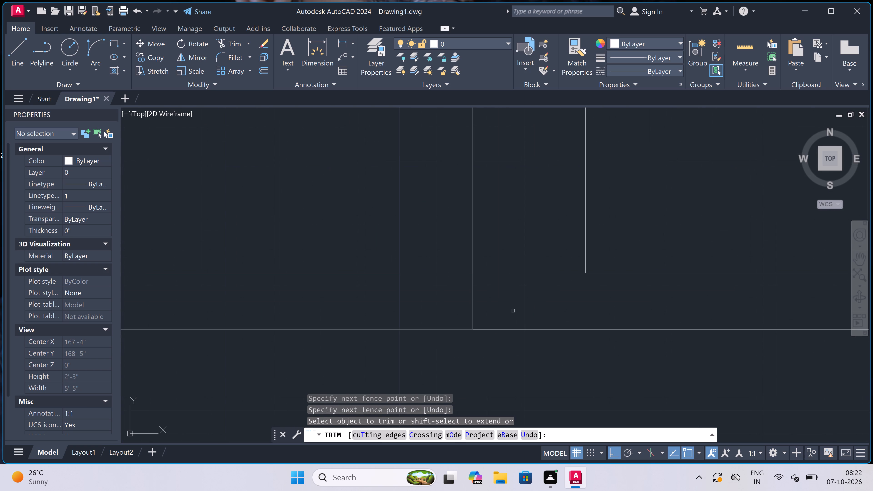
pyautogui.moveTo(511, 306); pyautogui.dragTo(510, 304)
pyautogui.click(447, 314)
pyautogui.scroll(-5, 490, 297)
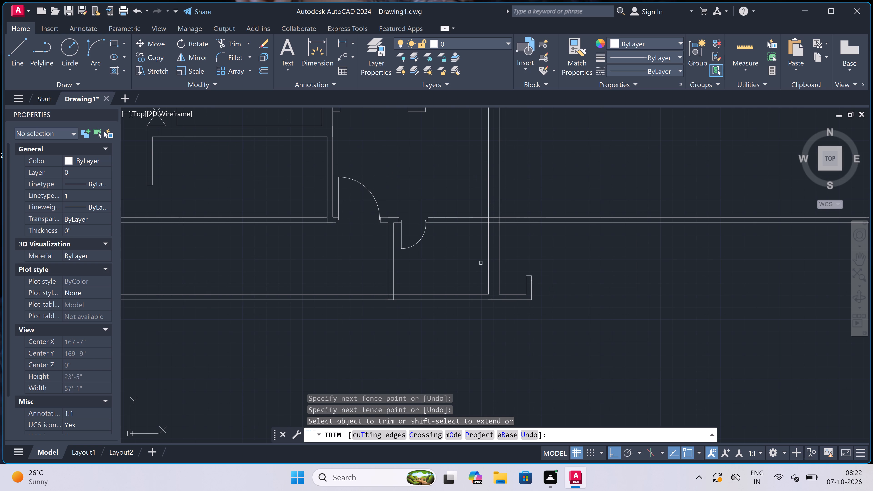
# Trim the 2' door partition's face lines inside and beyond the 9" wall, and the wall's inner face line between them.
pyautogui.scroll(2, 482, 207)
pyautogui.scroll(1, 504, 242)
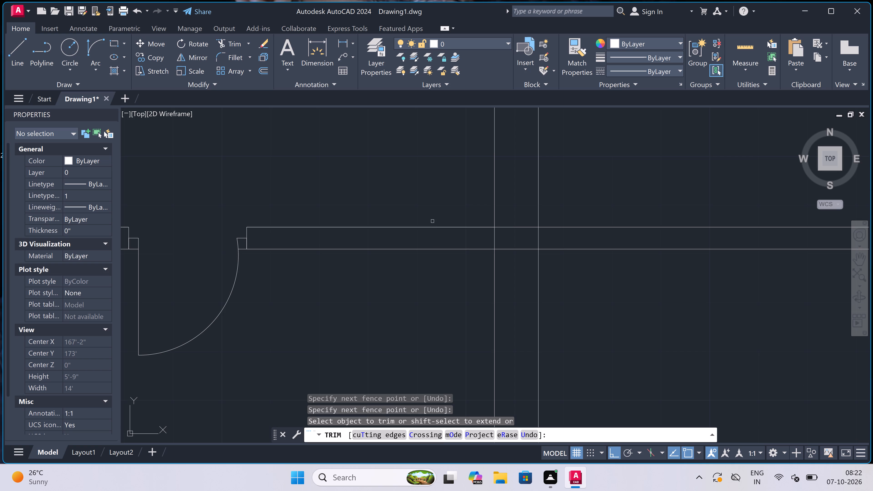
pyautogui.click(507, 216)
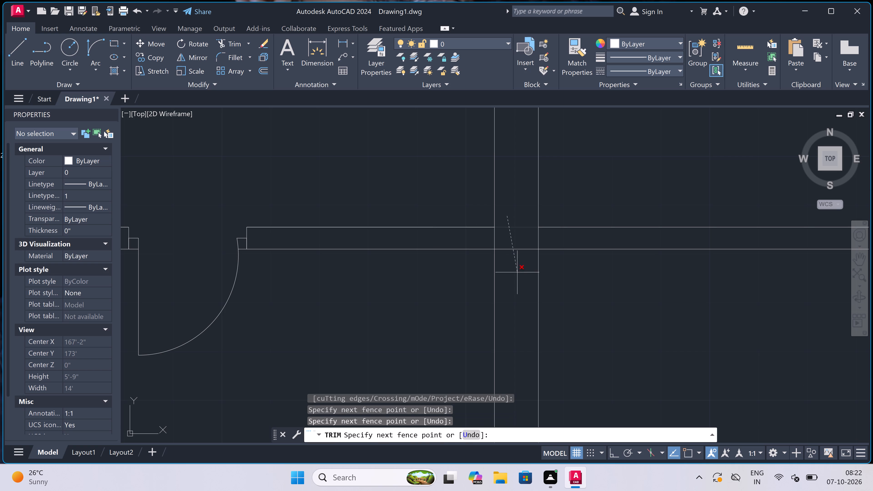
pyautogui.click(519, 278)
pyautogui.click(570, 217)
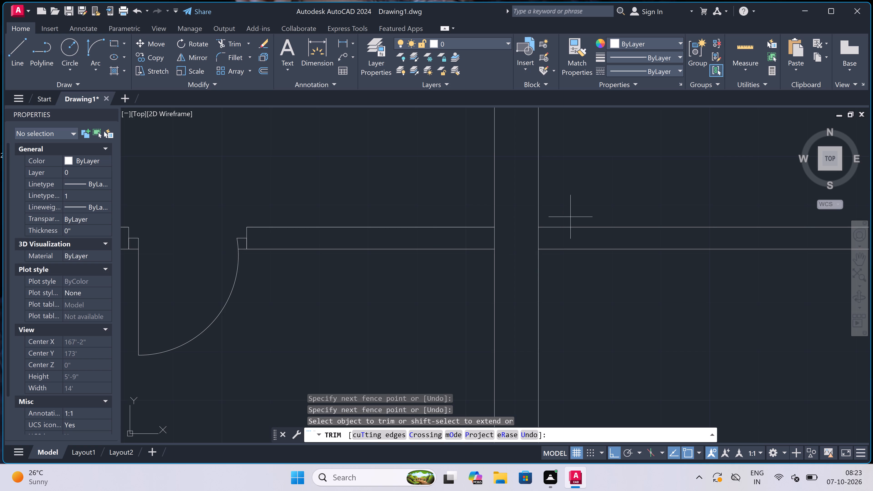
pyautogui.click(582, 269)
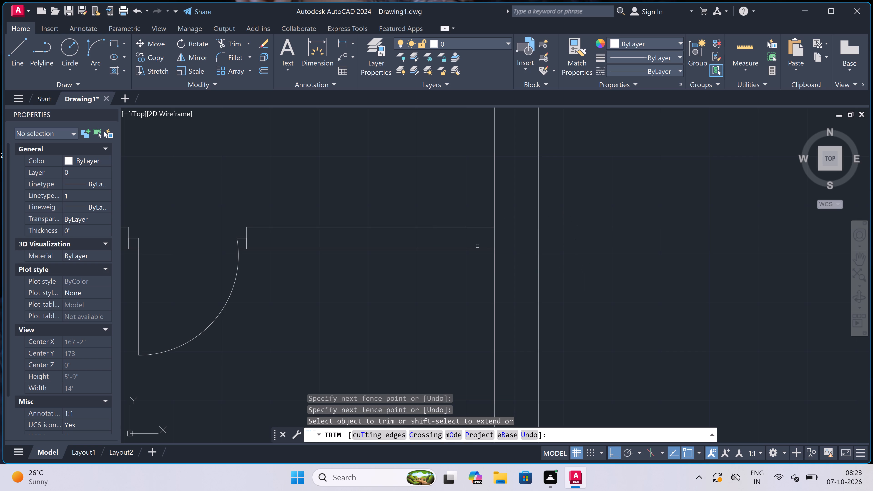
pyautogui.scroll(2, 472, 245)
pyautogui.moveTo(472, 245); pyautogui.dragTo(474, 245)
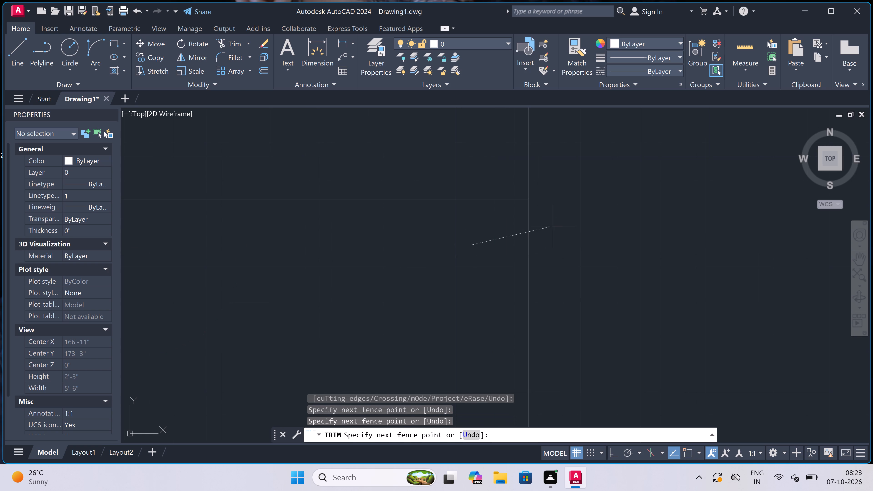
pyautogui.click(559, 224)
pyautogui.scroll(-6, 546, 224)
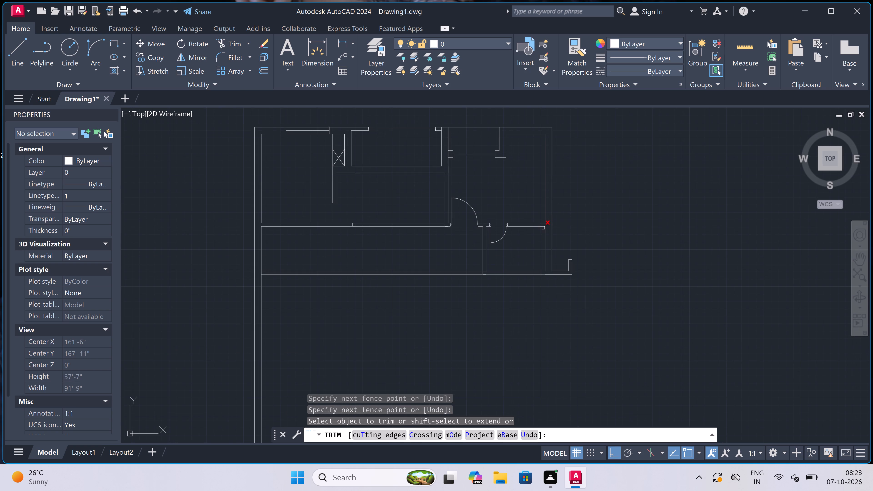
# Trim the cross partition's face line nearer the 2' door within the lower partition, and the lower partition's upper face line inside it.
pyautogui.scroll(5, 482, 273)
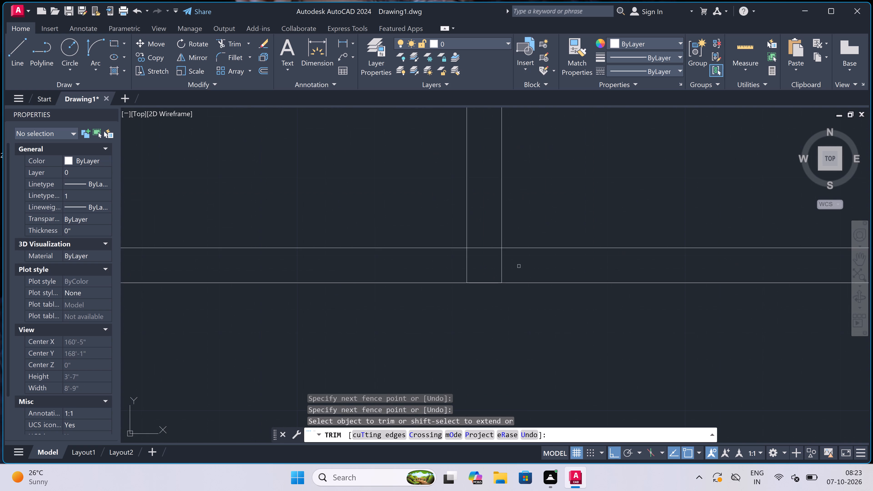
pyautogui.moveTo(519, 266); pyautogui.dragTo(517, 266)
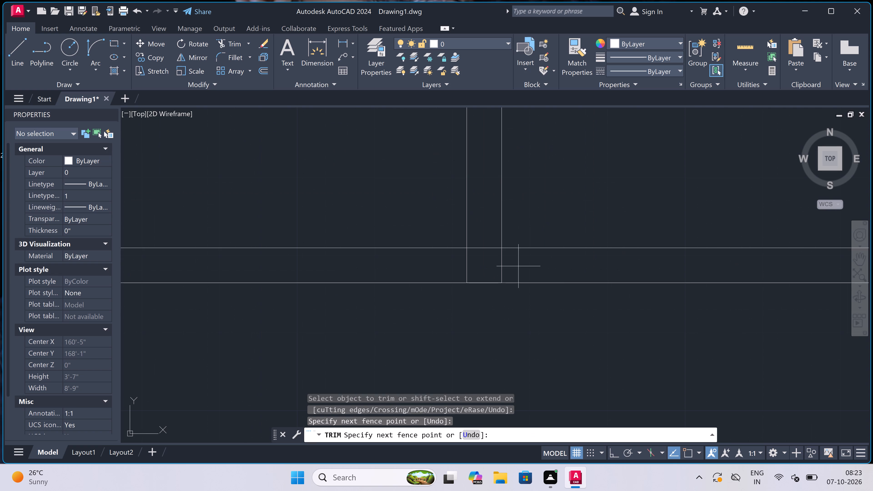
pyautogui.click(492, 269)
pyautogui.click(492, 269)
pyautogui.click(491, 220)
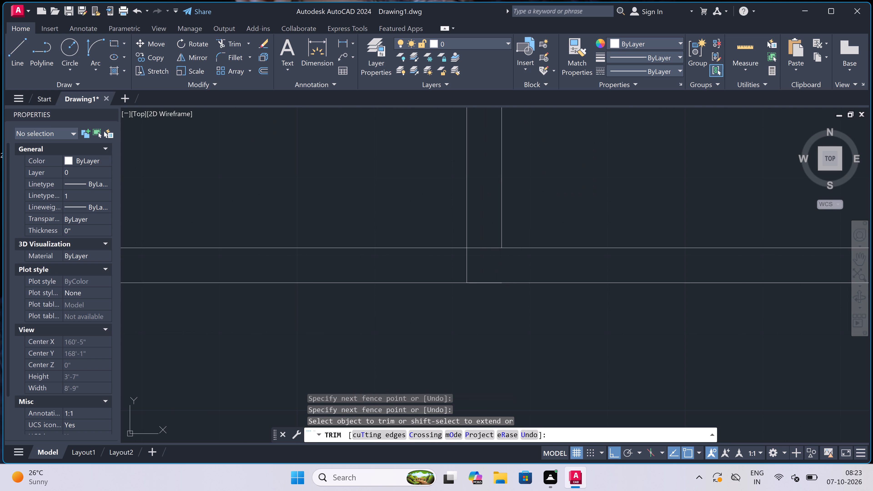
pyautogui.click(489, 262)
pyautogui.scroll(-4, 489, 262)
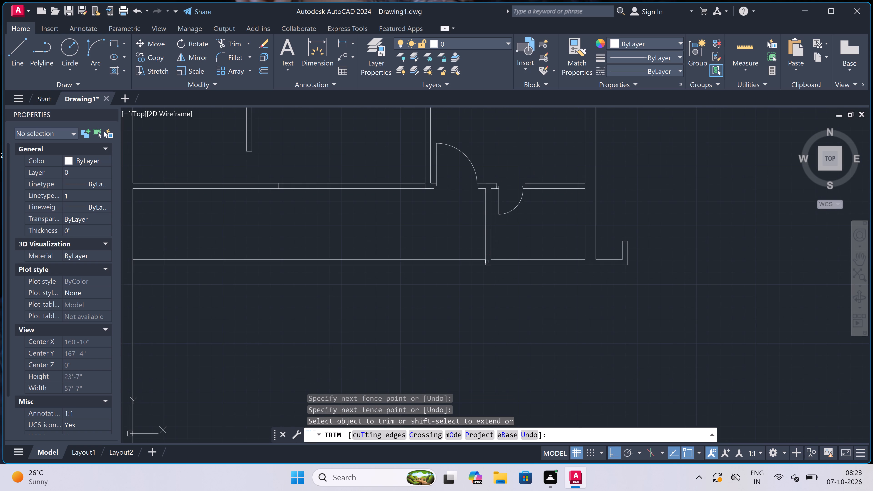
pyautogui.scroll(-2, 466, 260)
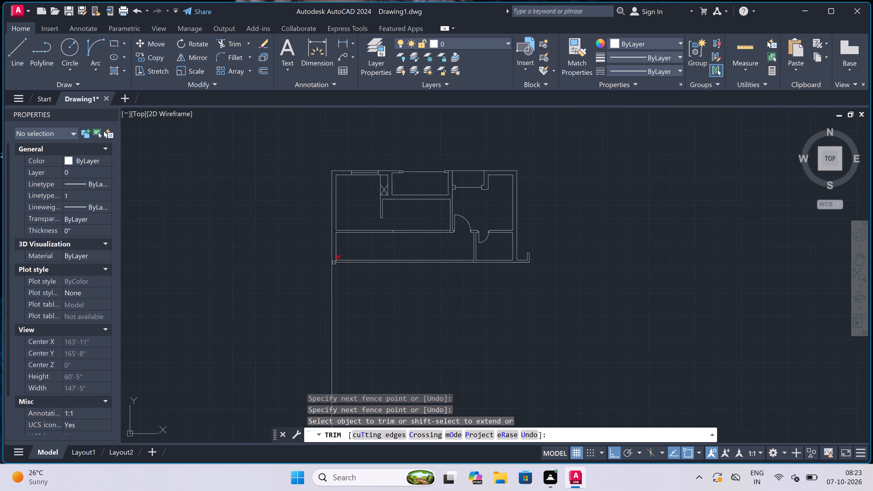
pyautogui.scroll(2, 321, 256)
pyautogui.press('Escape')
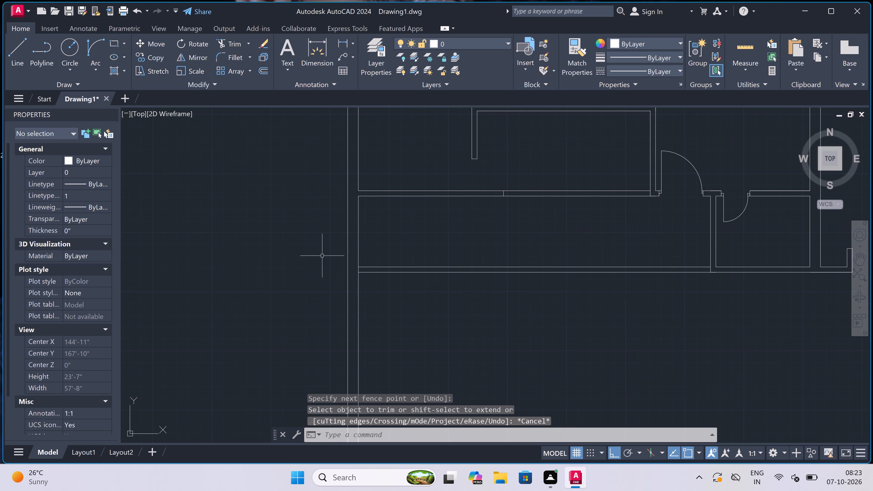
# Draw a line from the long 9" wall's inner face along the passage's upper partition face, 5' and another 1'6".
pyautogui.write('l')
pyautogui.press('space')
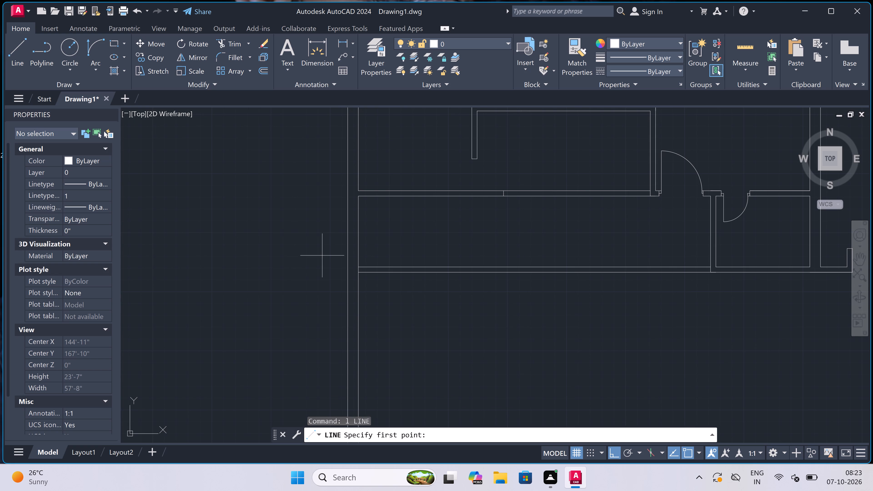
pyautogui.scroll(2, 322, 256)
pyautogui.scroll(-2, 328, 248)
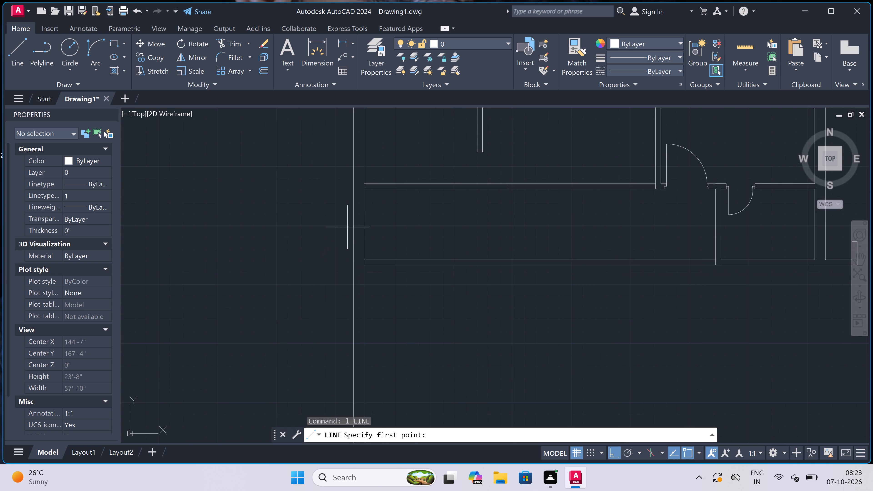
pyautogui.scroll(2, 371, 194)
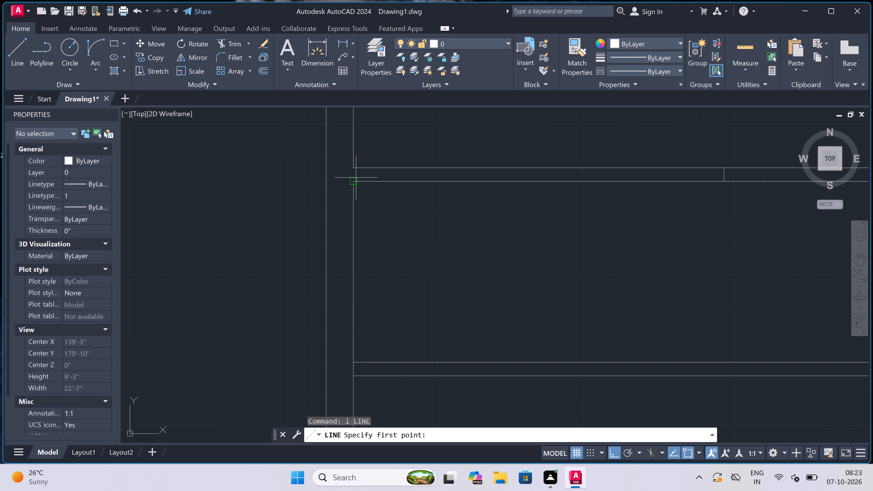
pyautogui.moveTo(356, 179); pyautogui.dragTo(360, 178)
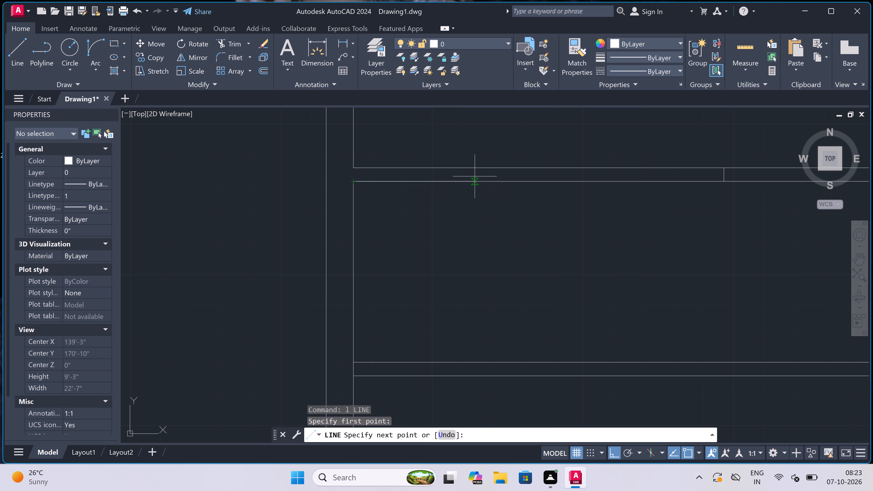
pyautogui.write("5'")
pyautogui.press('space')
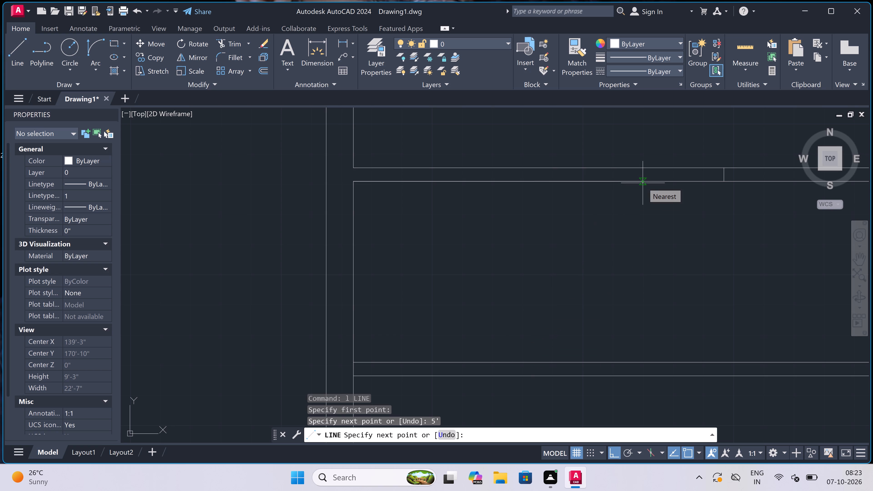
pyautogui.write("1'6")
pyautogui.write('"')
pyautogui.press('space')
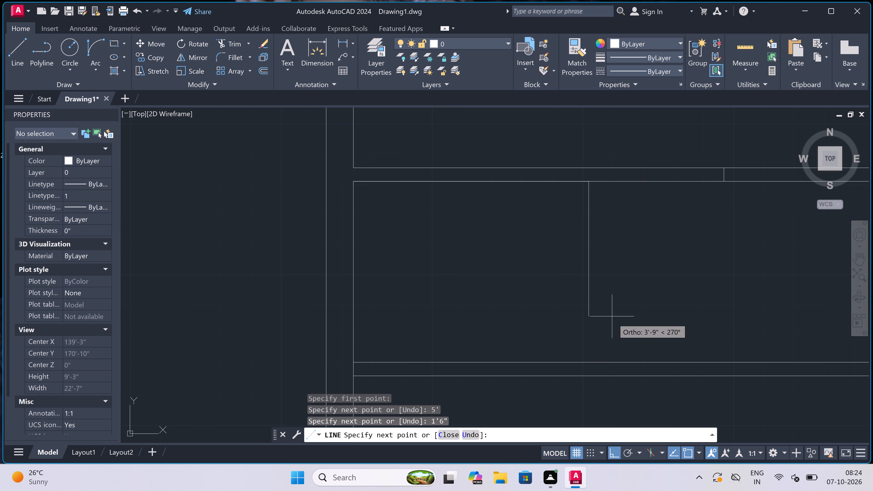
# Continue the line down across the passage to the lower partition's lower face, 4.5" along it, and back up to the upper partition.
pyautogui.click(592, 365)
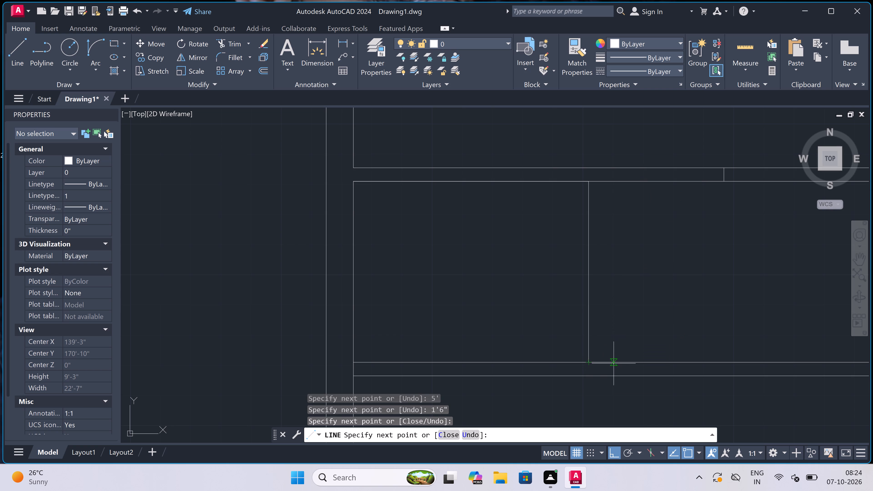
pyautogui.click(589, 374)
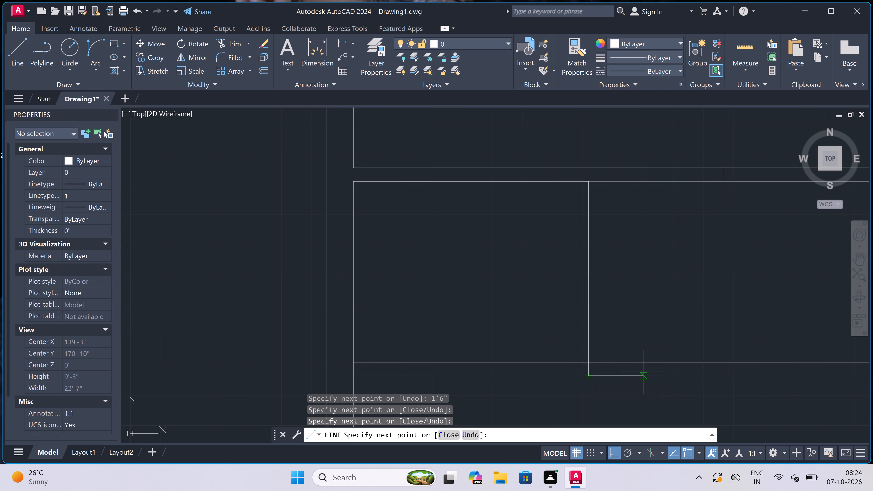
pyautogui.write('4.5')
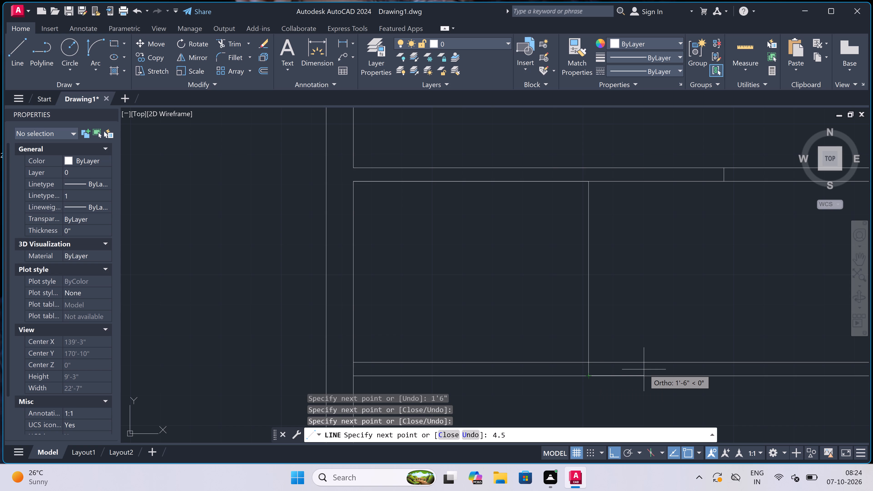
pyautogui.write('"')
pyautogui.press('space')
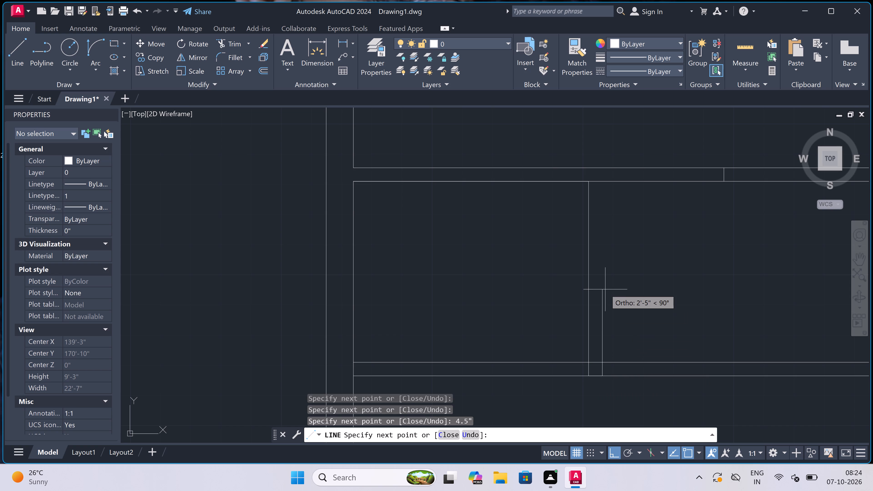
pyautogui.click(602, 179)
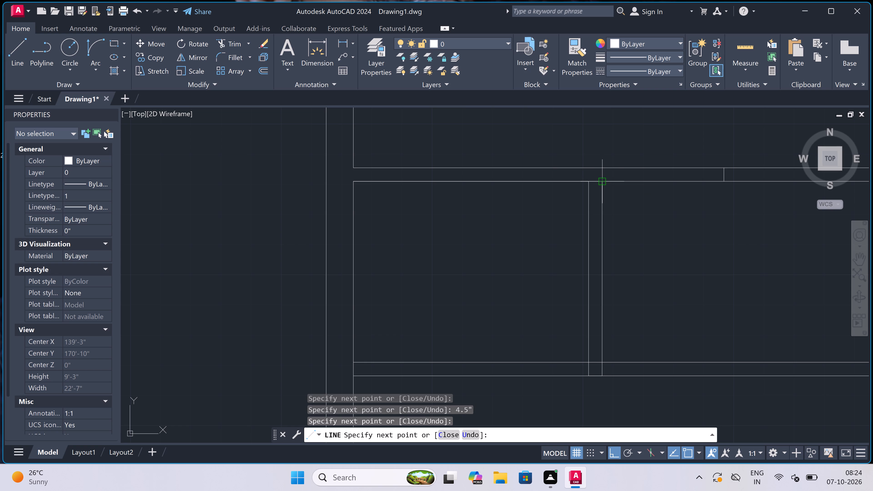
pyautogui.press('Escape')
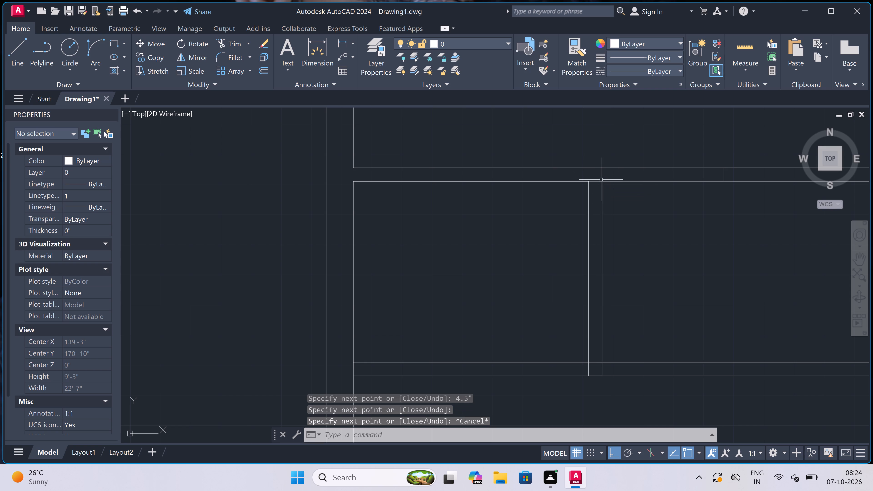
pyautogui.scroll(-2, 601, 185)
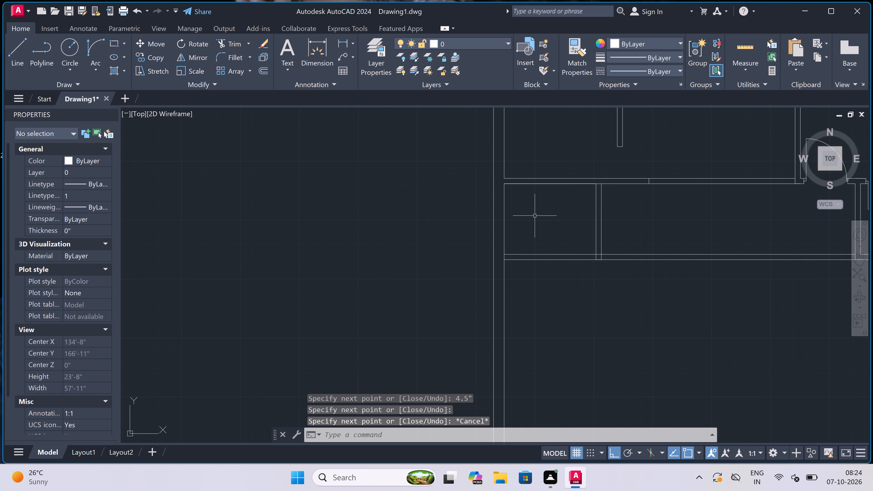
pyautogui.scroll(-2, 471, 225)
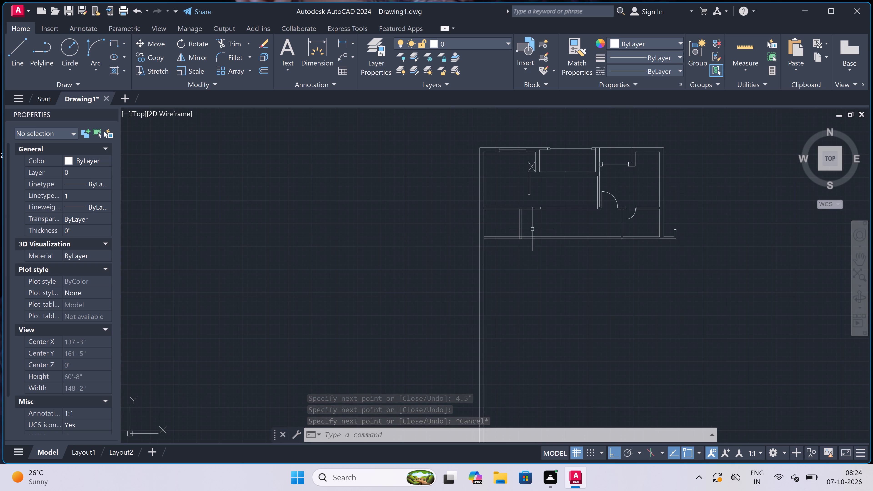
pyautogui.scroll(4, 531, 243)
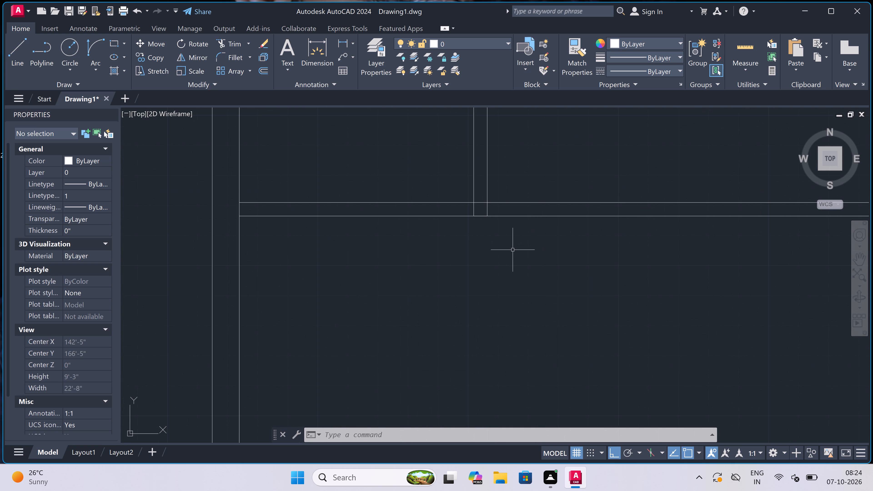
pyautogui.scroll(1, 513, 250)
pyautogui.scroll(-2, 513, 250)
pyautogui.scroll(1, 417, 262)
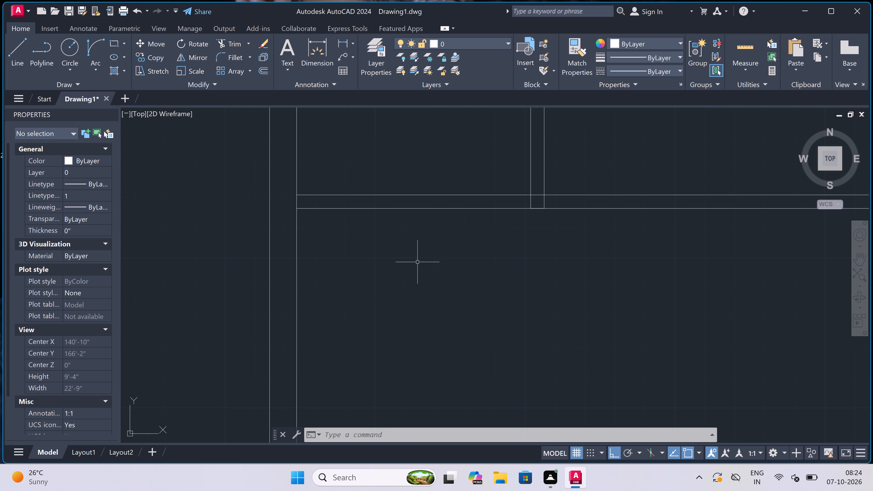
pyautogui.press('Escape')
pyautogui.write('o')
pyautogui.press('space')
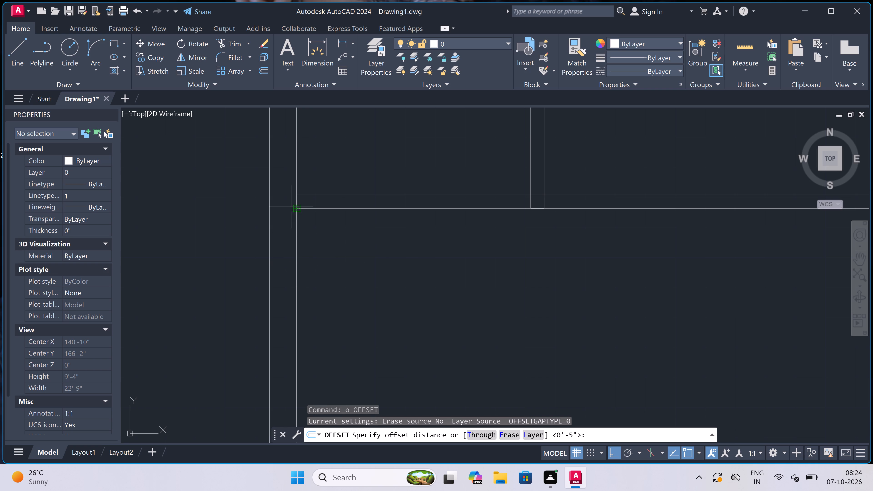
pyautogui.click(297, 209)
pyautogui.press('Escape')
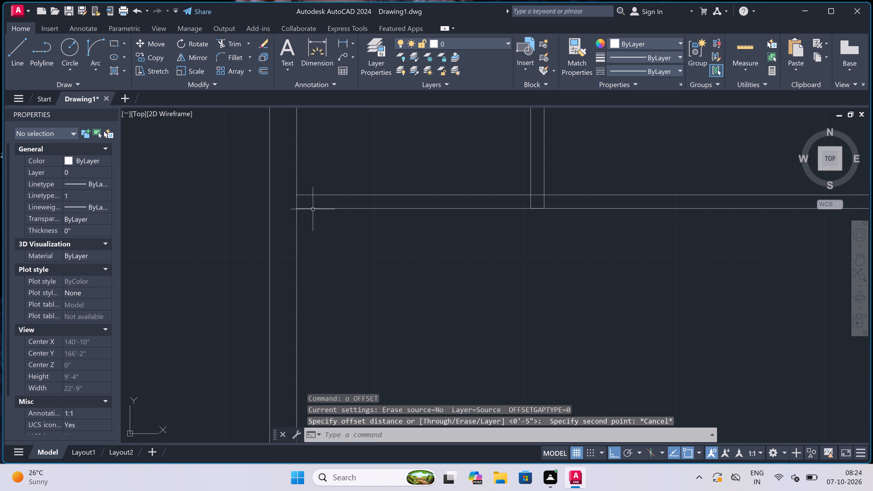
# Draw a line continuing the lower partition's lower face across the long 9" wall, 3' beyond its outer face, and 2' up.
pyautogui.write('l')
pyautogui.press('space')
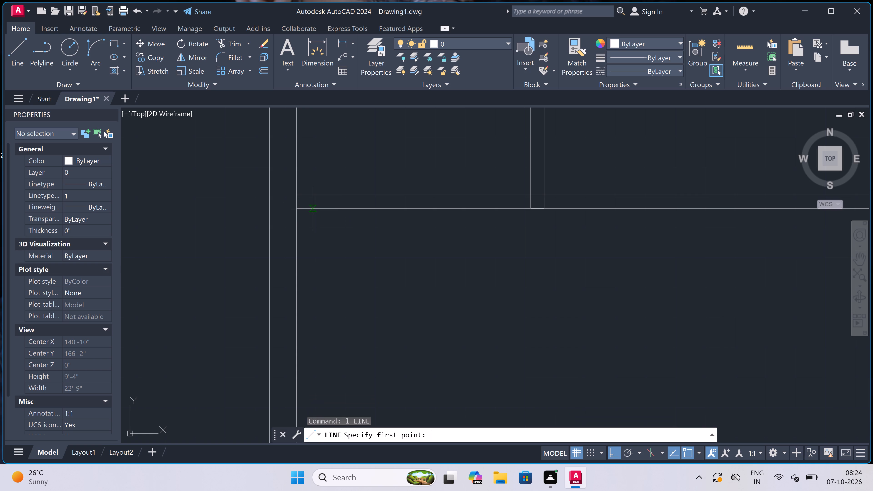
pyautogui.click(298, 208)
pyautogui.click(268, 205)
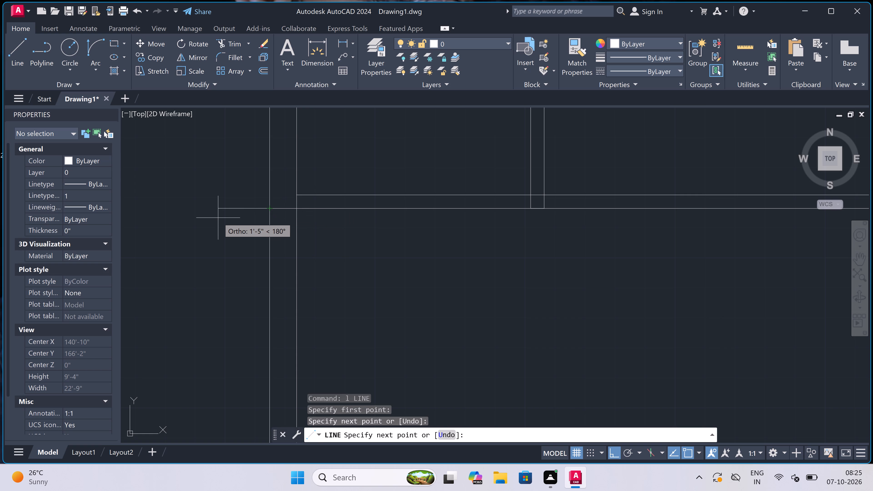
pyautogui.write("3'")
pyautogui.press('space')
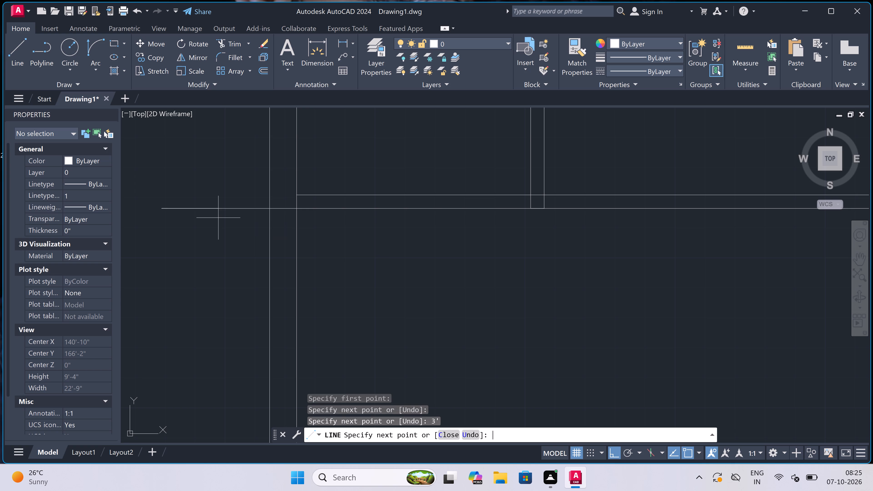
pyautogui.scroll(-2, 220, 222)
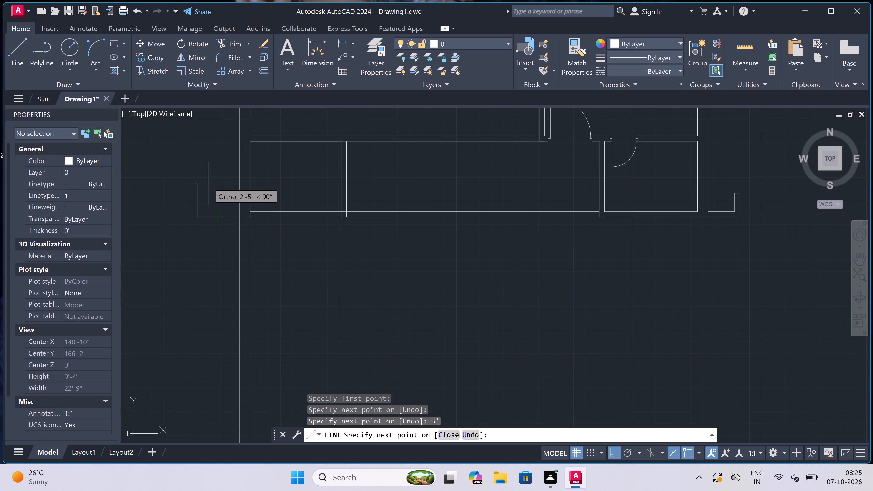
pyautogui.scroll(1, 205, 194)
pyautogui.write("2'")
pyautogui.press('space')
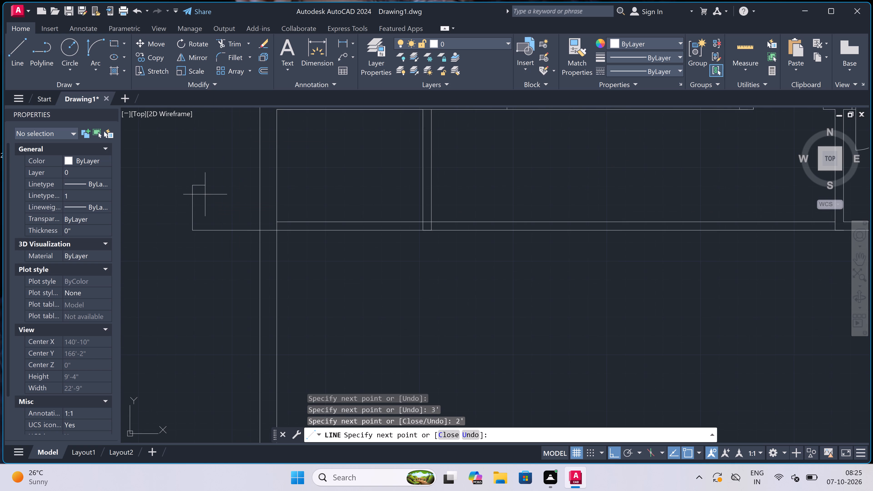
# Continue the line 4.5" back toward the wall and straight down to the 3' base line, forming the return's thickness.
pyautogui.scroll(-1, 206, 194)
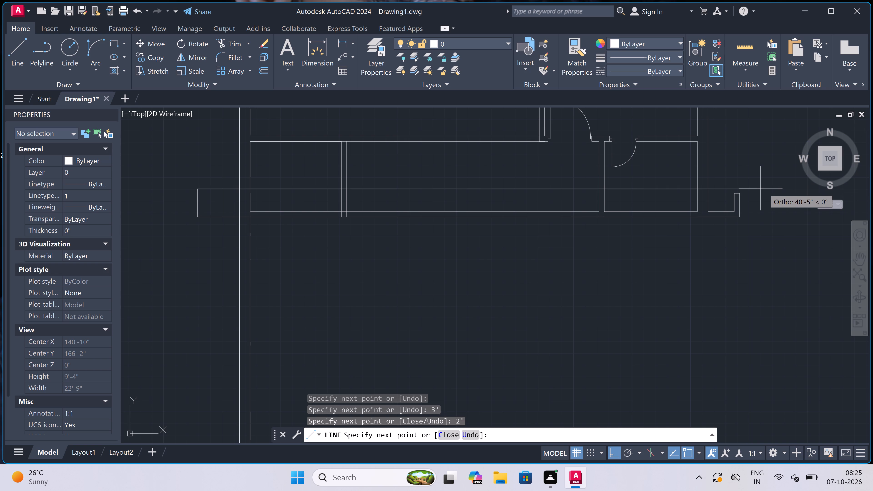
pyautogui.scroll(1, 273, 176)
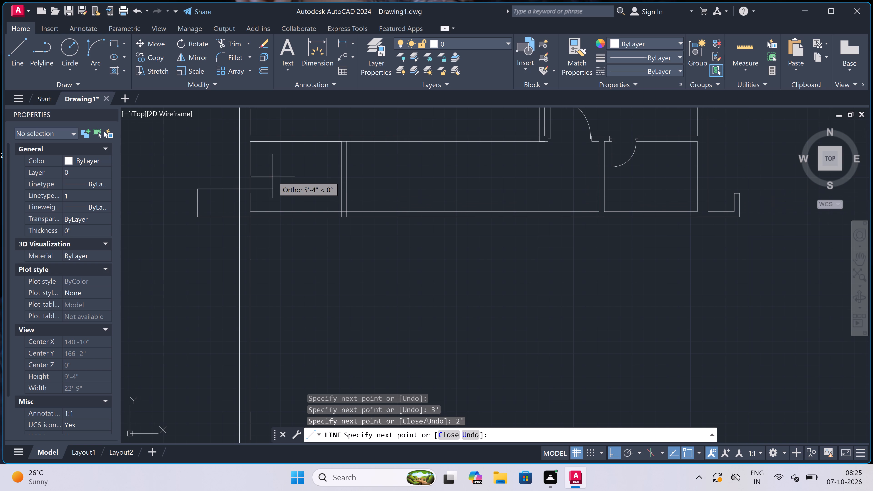
pyautogui.scroll(-2, 267, 176)
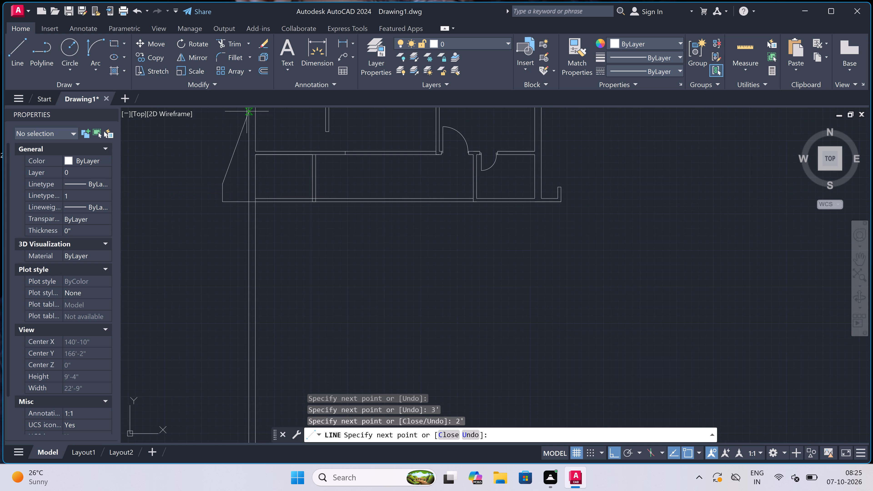
pyautogui.scroll(2, 198, 182)
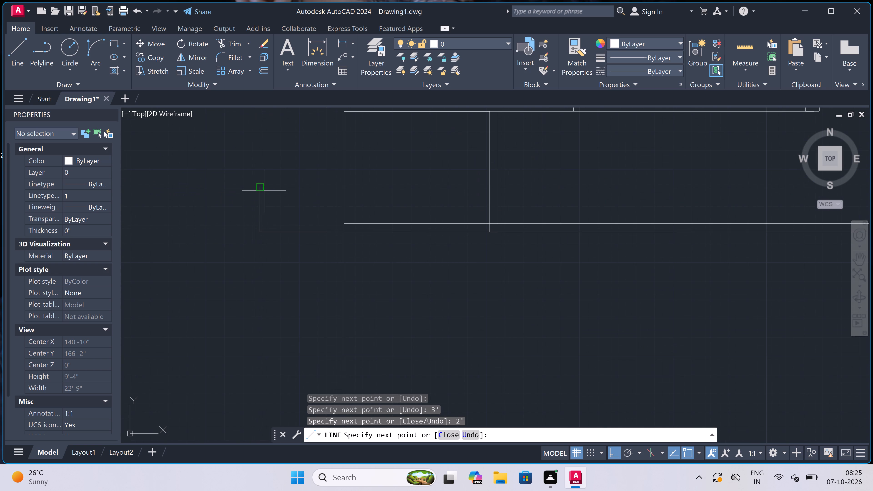
pyautogui.scroll(1, 270, 190)
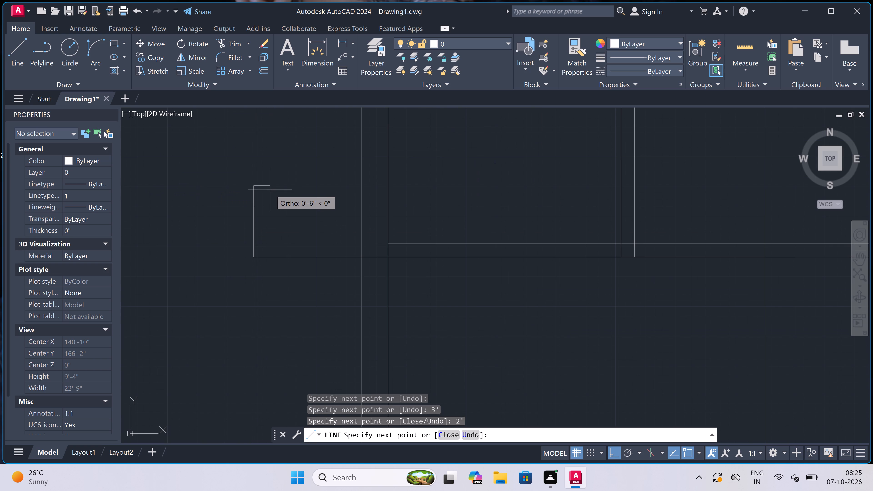
pyautogui.press('4')
pyautogui.write('.5')
pyautogui.write('"')
pyautogui.press('space')
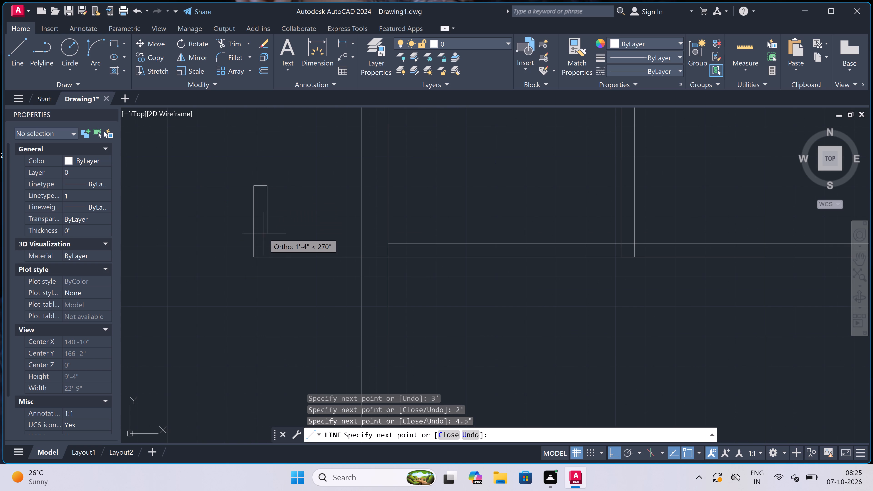
pyautogui.click(264, 256)
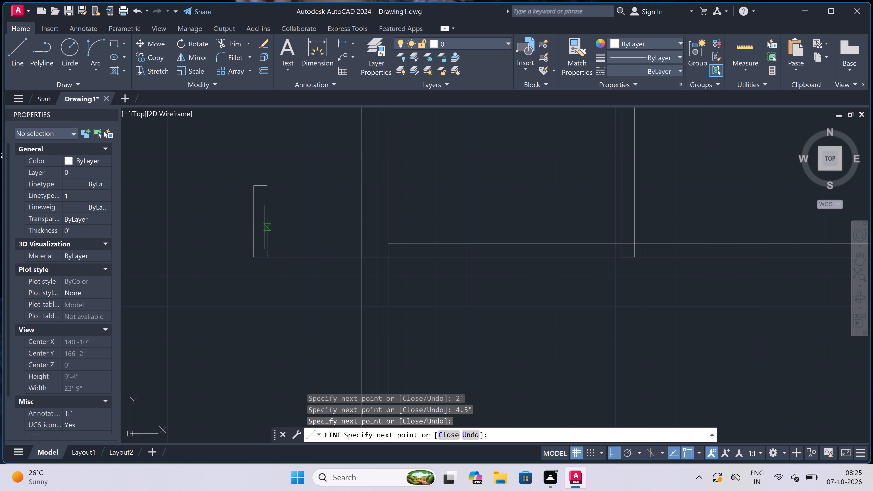
# Continue the line 9" up the return's inner face and across to the long 9" wall's outer face.
pyautogui.write('9"')
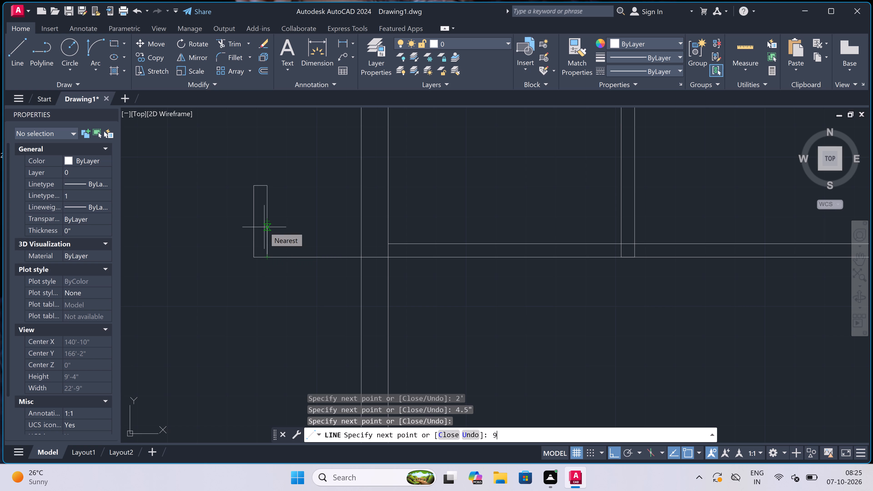
pyautogui.press('space')
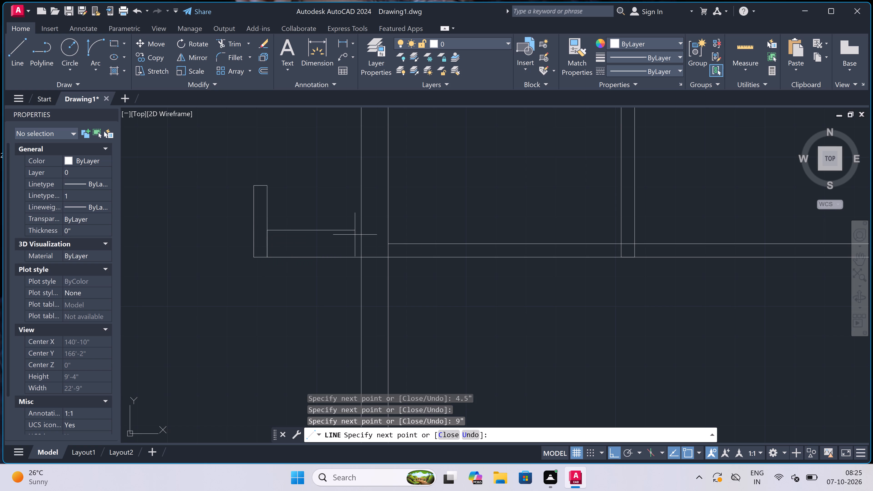
pyautogui.click(359, 229)
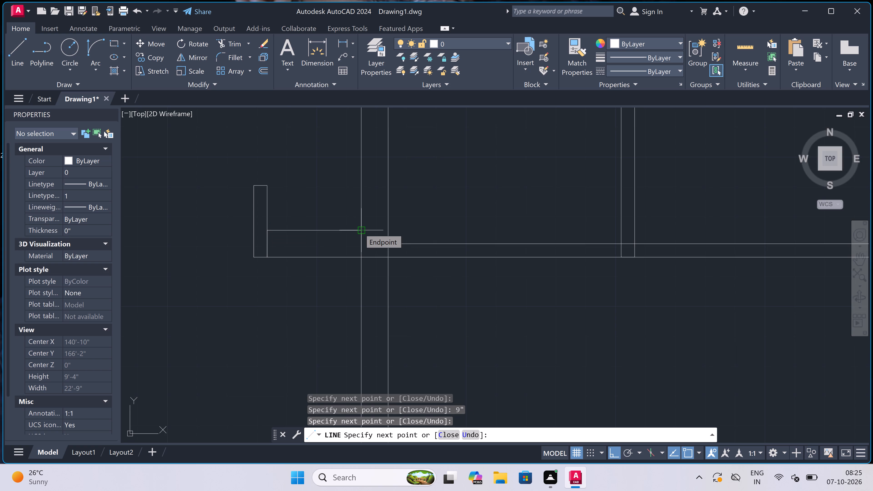
pyautogui.press('Escape')
# Trim the return's inner face and both long-wall face lines where they cross the new wall extension.
pyautogui.write('tr')
pyautogui.press('space')
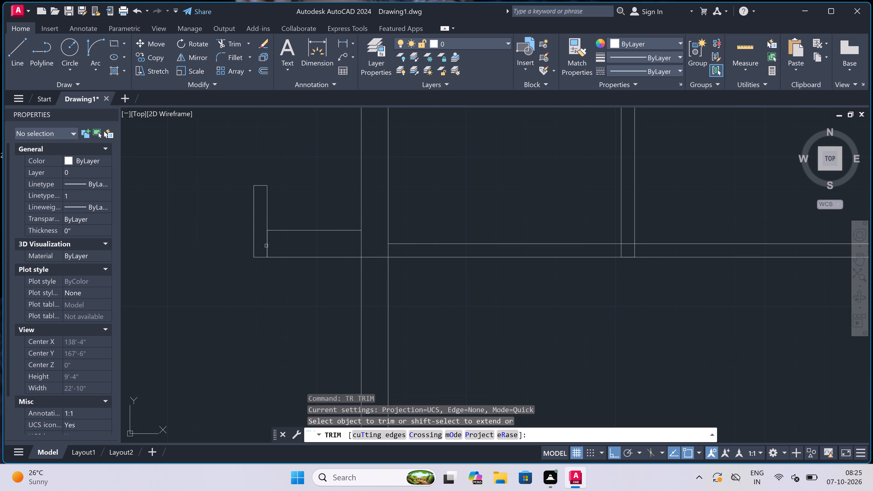
pyautogui.moveTo(261, 242); pyautogui.dragTo(266, 242)
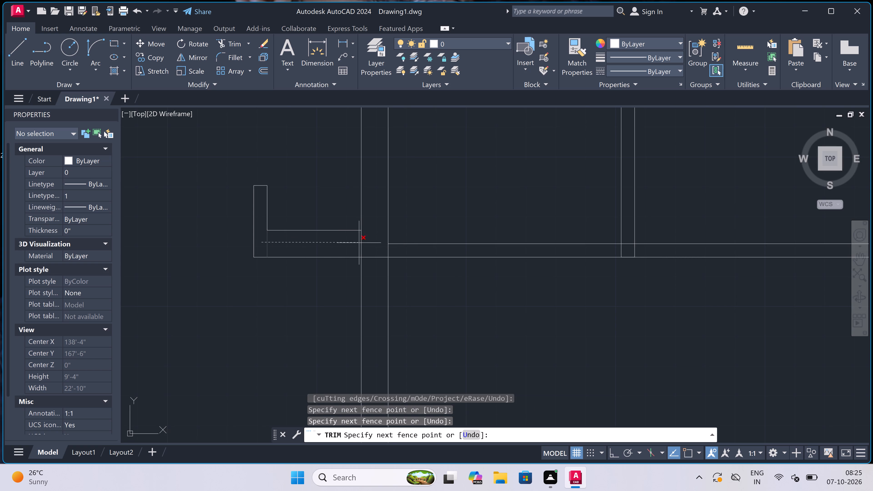
pyautogui.click(386, 251)
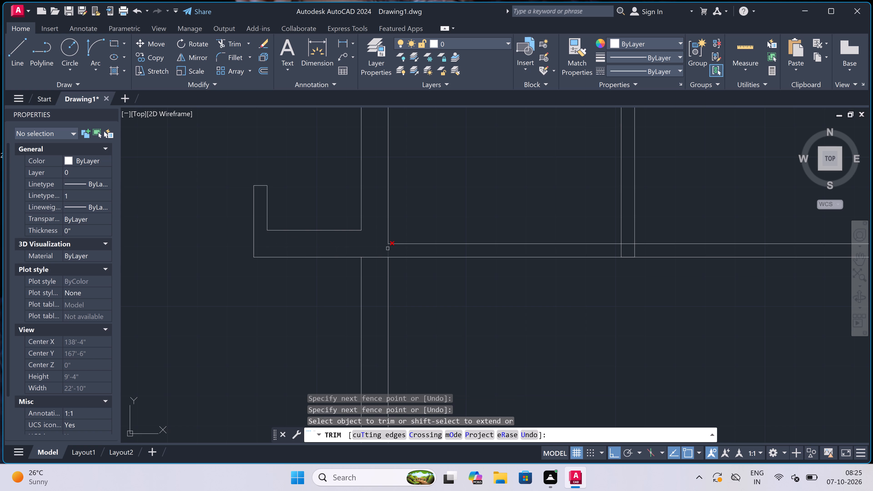
pyautogui.click(388, 248)
pyautogui.scroll(-4, 326, 238)
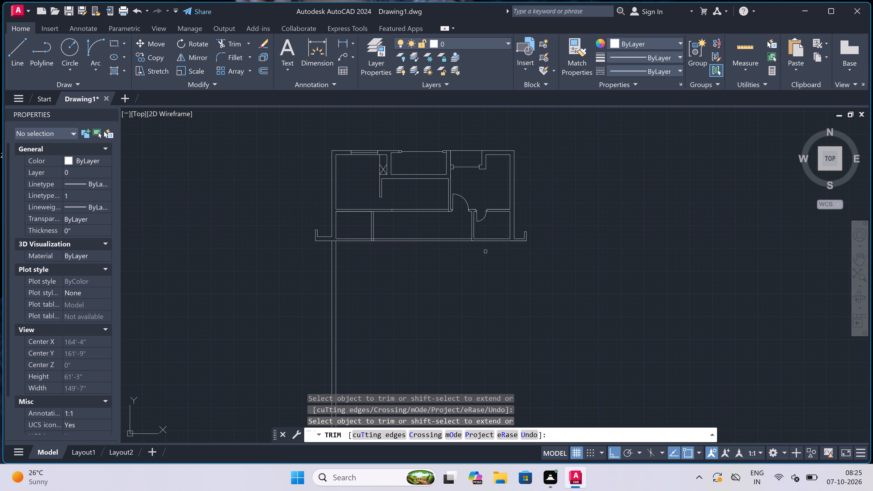
pyautogui.scroll(3, 531, 247)
pyautogui.scroll(2, 516, 183)
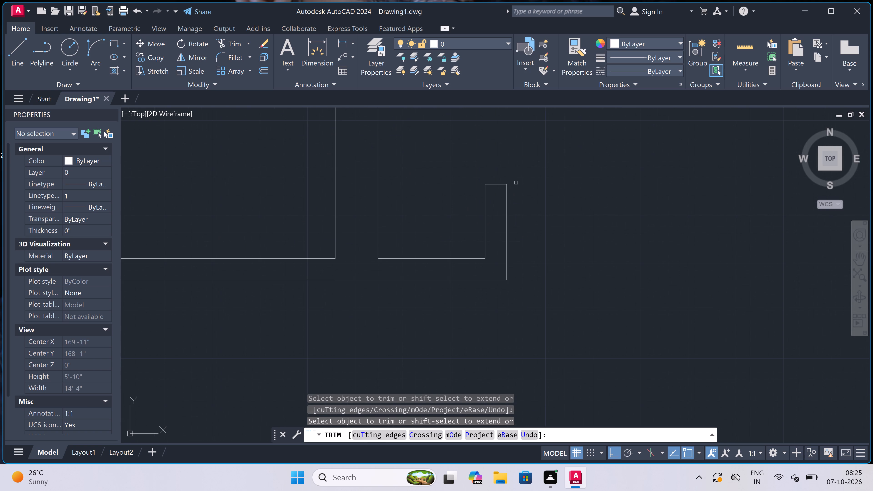
pyautogui.press('Escape')
# On the opposite return, draw a line 2' up from its outer bottom corner, across to the inner face's alignment, and down to meet it.
pyautogui.write('l')
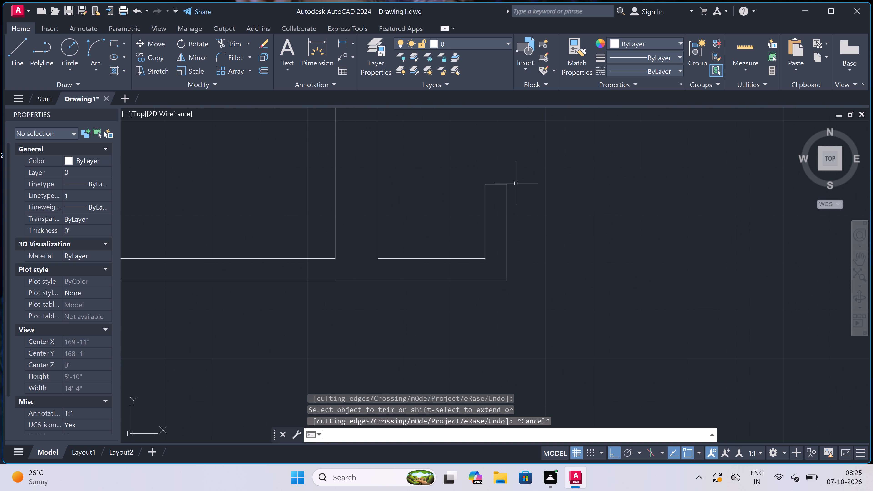
pyautogui.press('space')
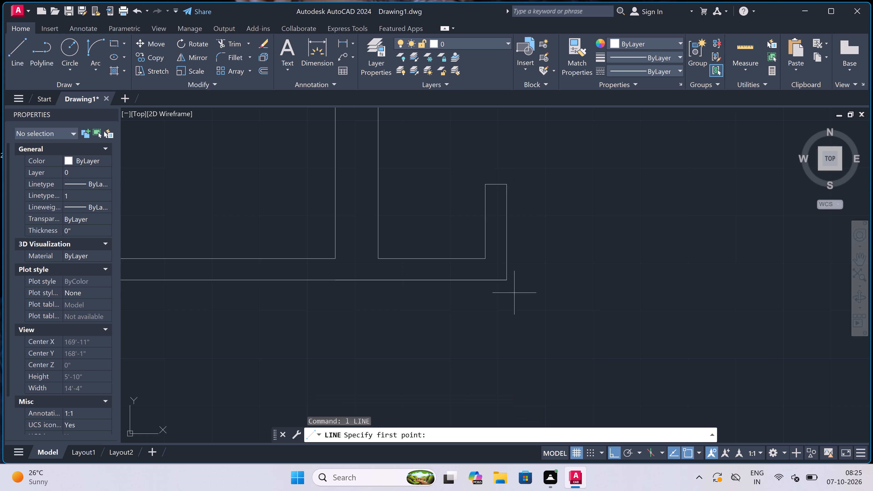
pyautogui.click(509, 277)
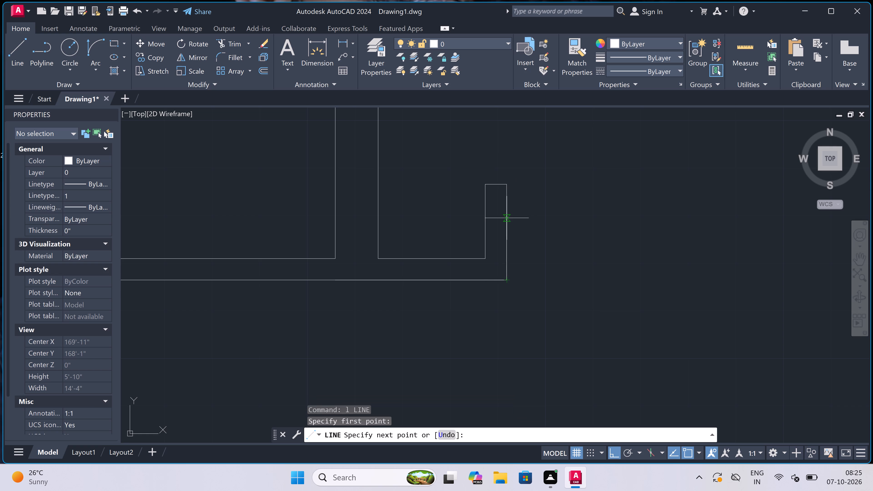
pyautogui.write("2'")
pyautogui.press('space')
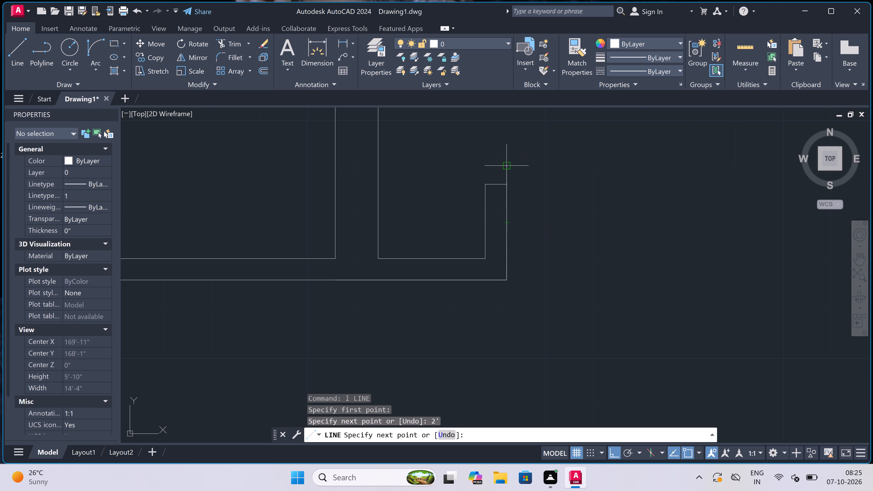
pyautogui.scroll(2, 471, 168)
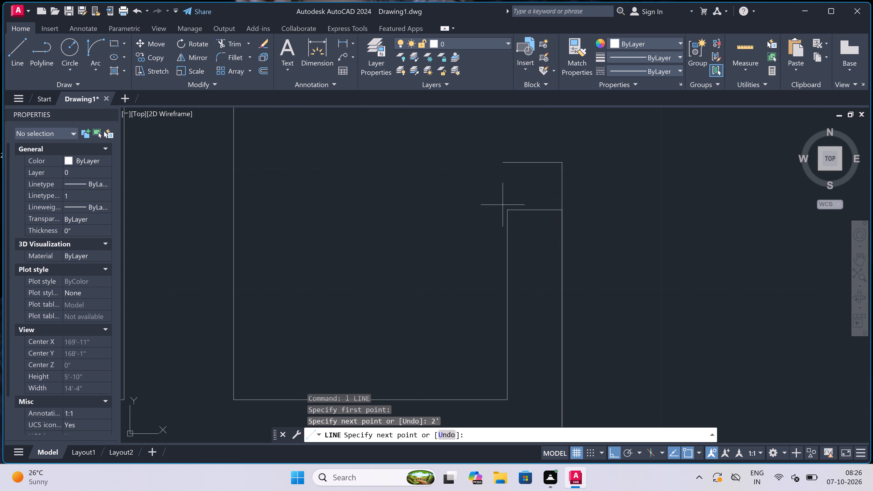
pyautogui.click(506, 163)
pyautogui.click(508, 206)
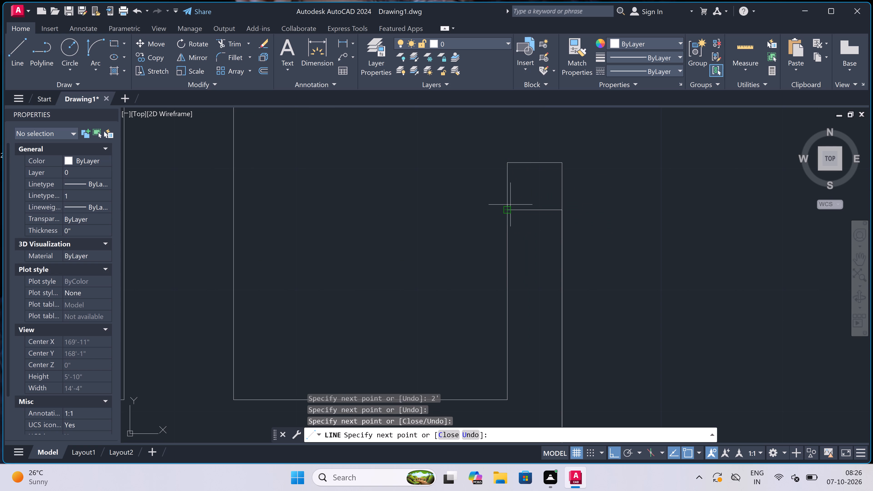
pyautogui.press('Escape')
# Trim the leftover horizontal line crossing between the two faces of the new return, just below its top end.
pyautogui.write('tr')
pyautogui.press('space')
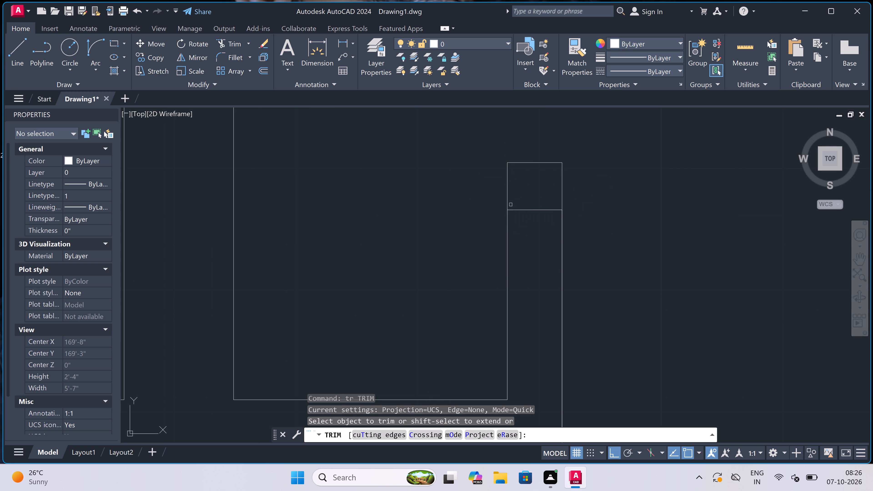
pyautogui.scroll(-2, 515, 198)
pyautogui.click(520, 196)
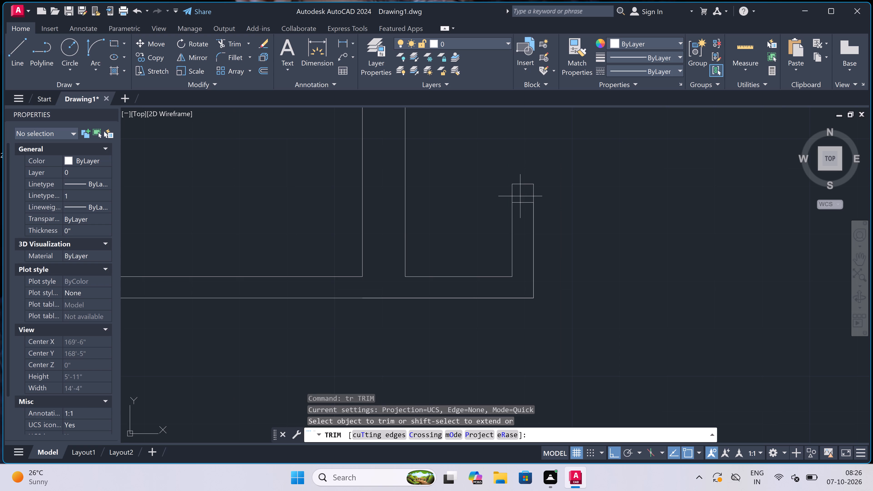
pyautogui.click(522, 217)
pyautogui.scroll(-5, 521, 213)
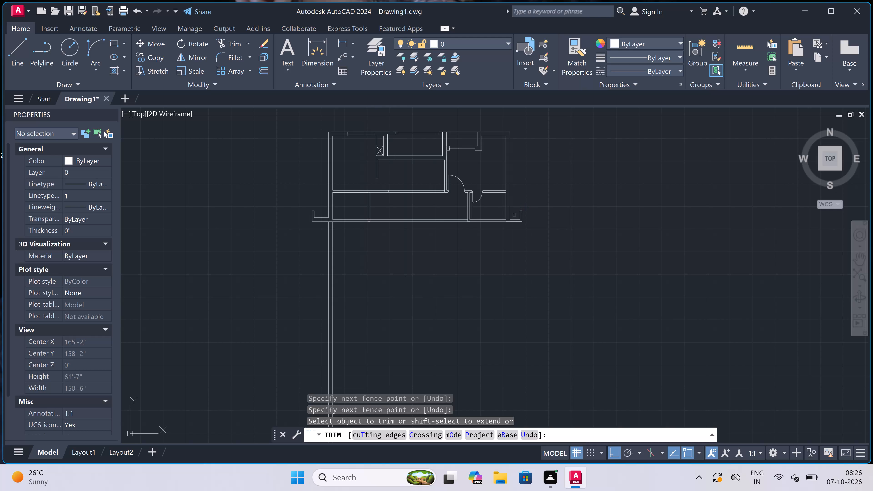
# Trim the horizontal wall's lower face between the faces of the partition that meets it from below, opening the T-junction.
pyautogui.scroll(1, 392, 226)
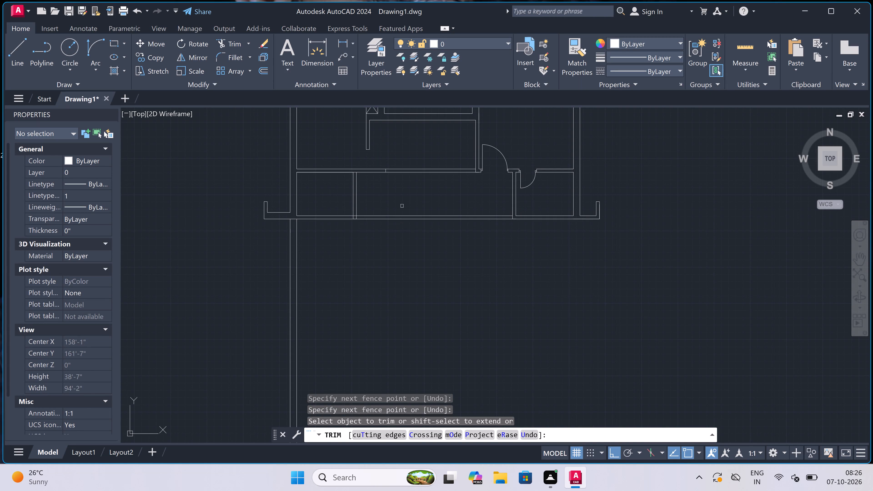
pyautogui.scroll(3, 0, 139)
pyautogui.scroll(3, 355, 170)
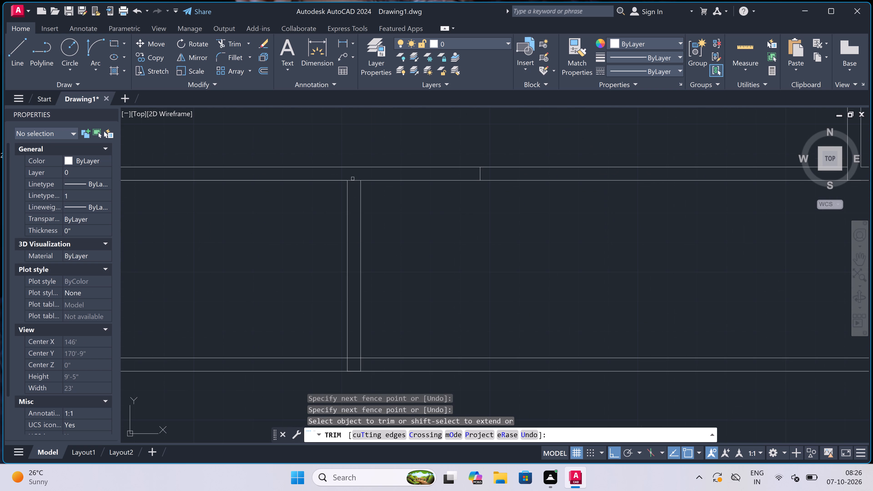
pyautogui.click(354, 179)
pyautogui.scroll(-2, 354, 179)
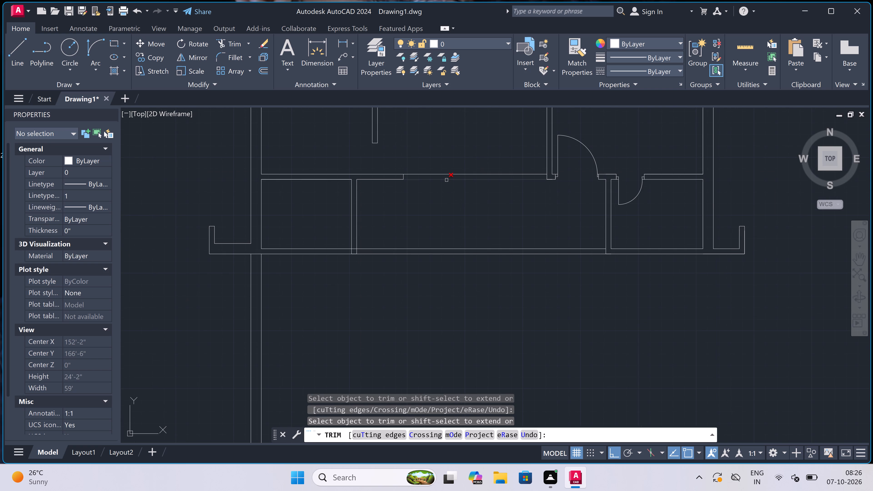
# Trim both faces of the middle horizontal wall between the short cross line and the door-side wall end, leaving an opening.
pyautogui.scroll(-1, 448, 180)
pyautogui.click(451, 171)
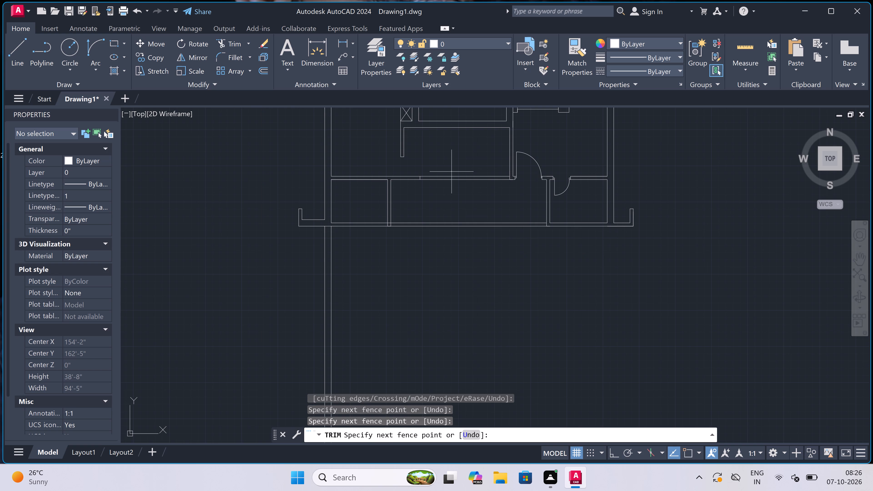
pyautogui.click(453, 192)
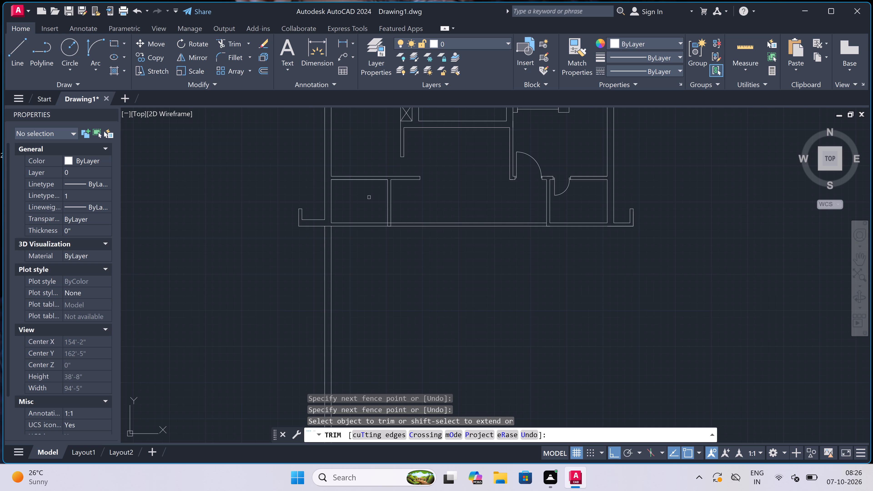
# Trim the bottom wall's inner face and the partition's near face where the same partition crosses into the bottom wall.
pyautogui.scroll(4, 368, 205)
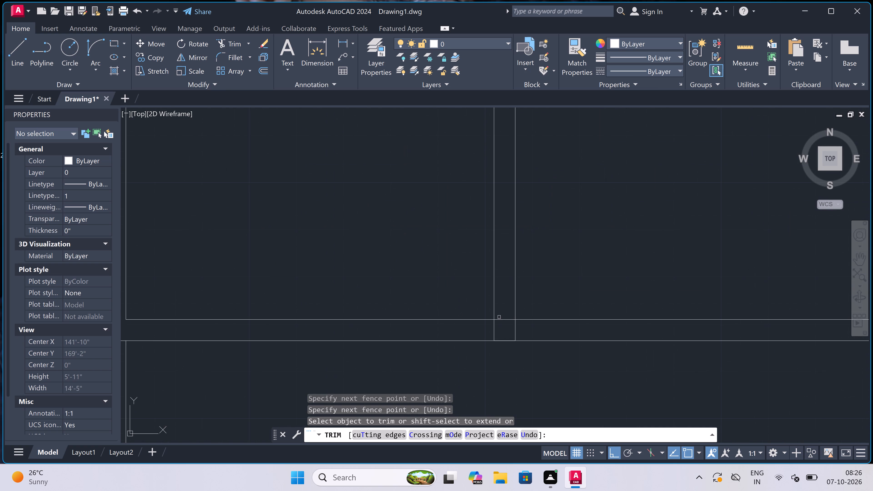
pyautogui.click(504, 316)
pyautogui.click(485, 335)
pyautogui.press('Escape')
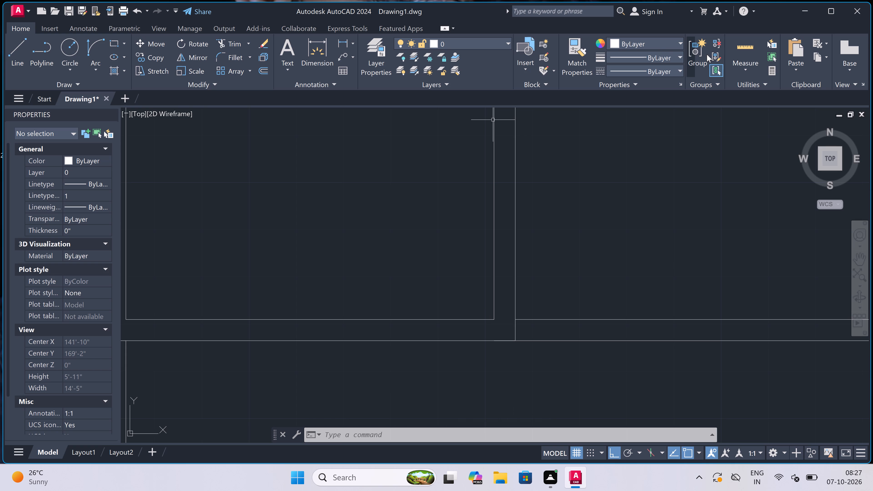
# Offset the bottom wall's outer face line 10' downward, outside the plan.
pyautogui.scroll(-2, 737, 124)
pyautogui.scroll(-3, 598, 183)
pyautogui.scroll(-3, 396, 201)
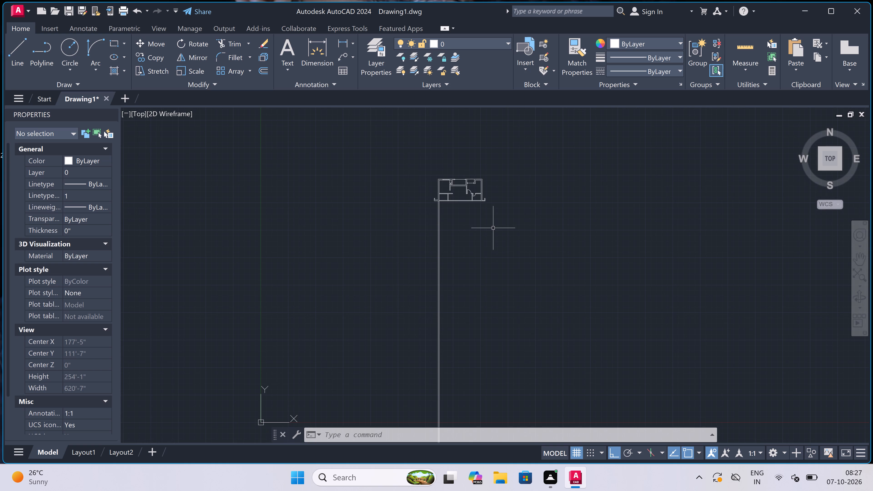
pyautogui.scroll(3, 409, 213)
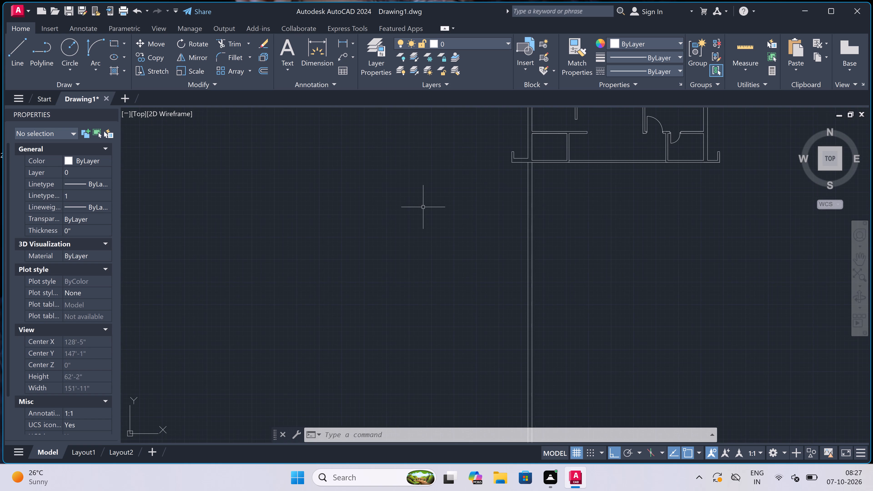
pyautogui.scroll(-3, 423, 208)
pyautogui.scroll(5, 447, 194)
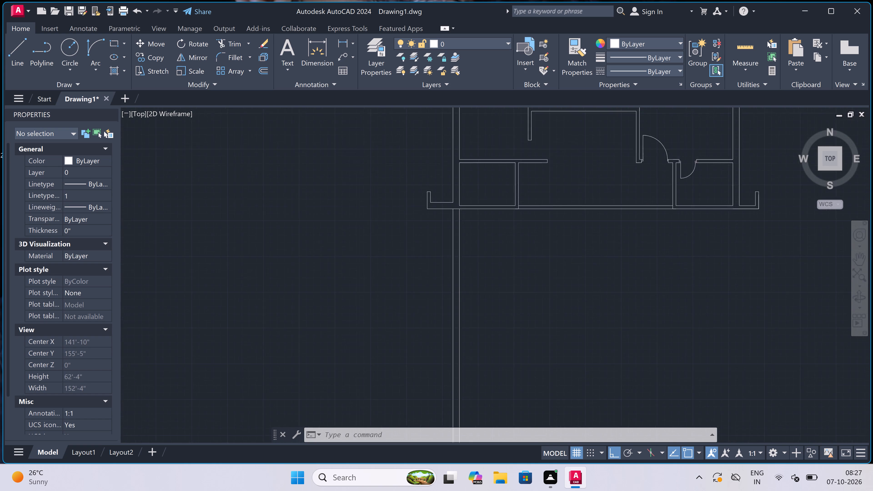
pyautogui.scroll(-1, 460, 206)
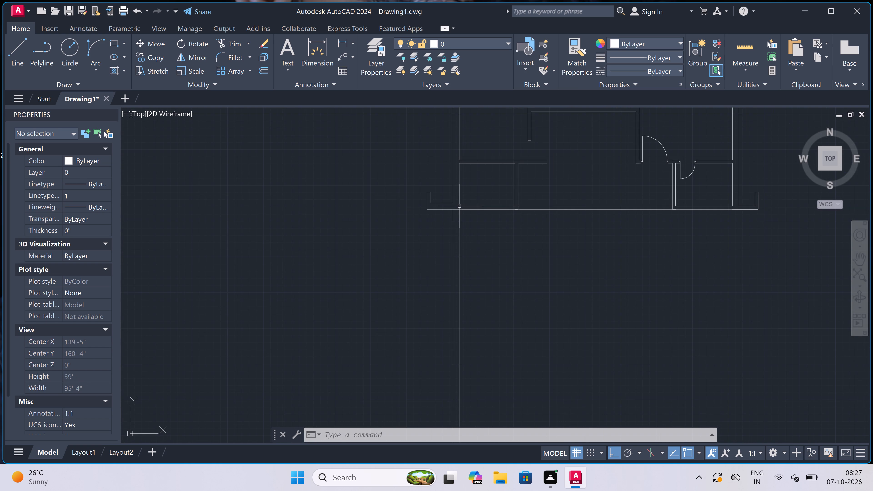
pyautogui.scroll(1, 466, 214)
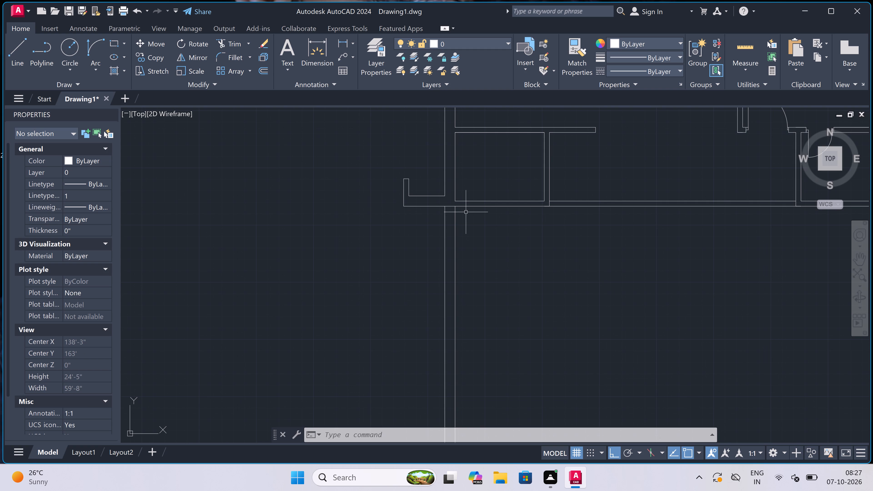
pyautogui.write('o')
pyautogui.press('space')
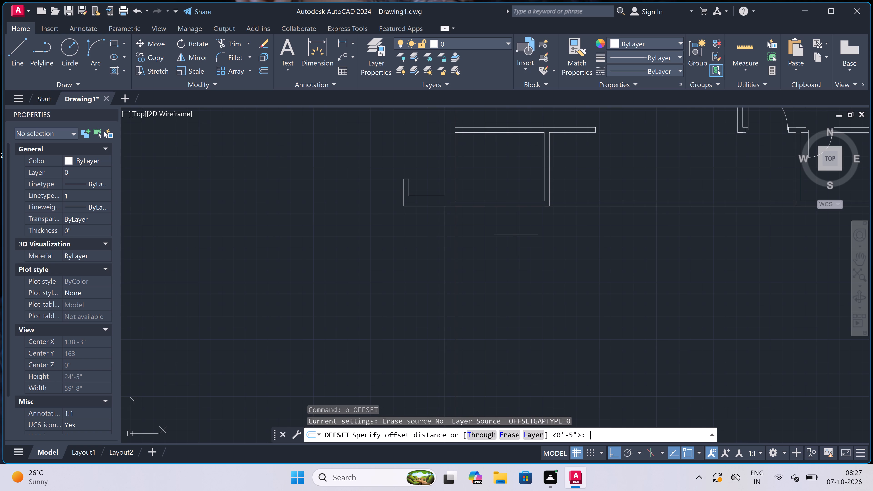
pyautogui.moveTo(514, 208); pyautogui.dragTo(514, 213)
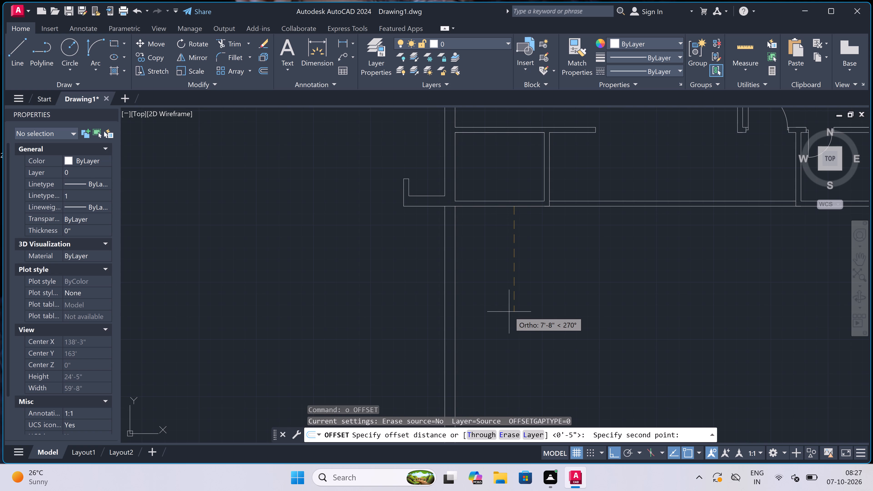
pyautogui.write("10'")
pyautogui.press('space')
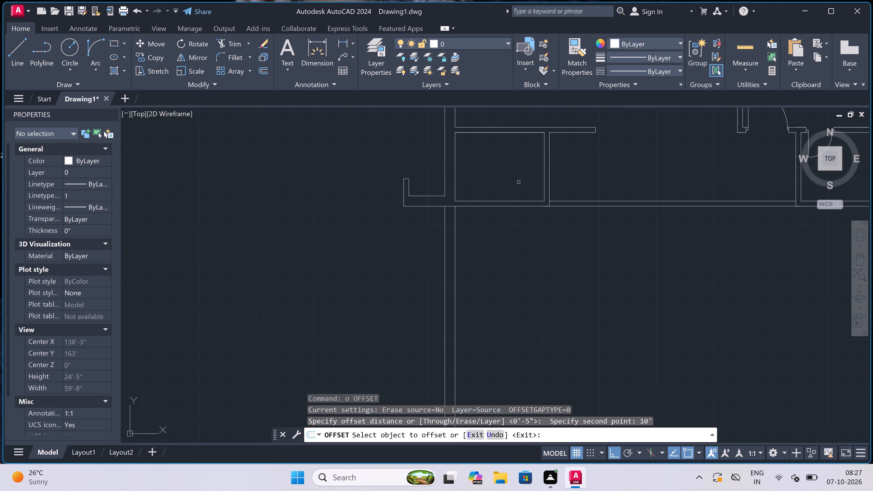
pyautogui.click(512, 207)
pyautogui.moveTo(512, 207); pyautogui.dragTo(512, 213)
pyautogui.click(510, 263)
pyautogui.scroll(-2, 510, 263)
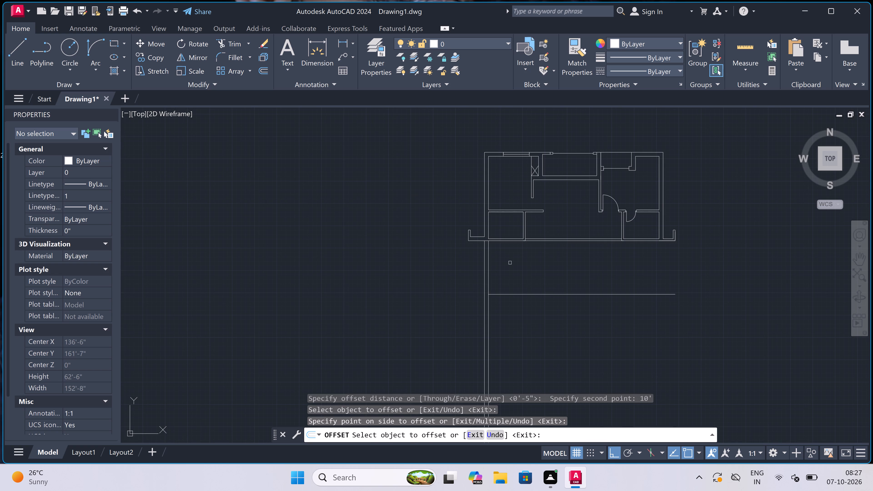
pyautogui.scroll(1, 510, 263)
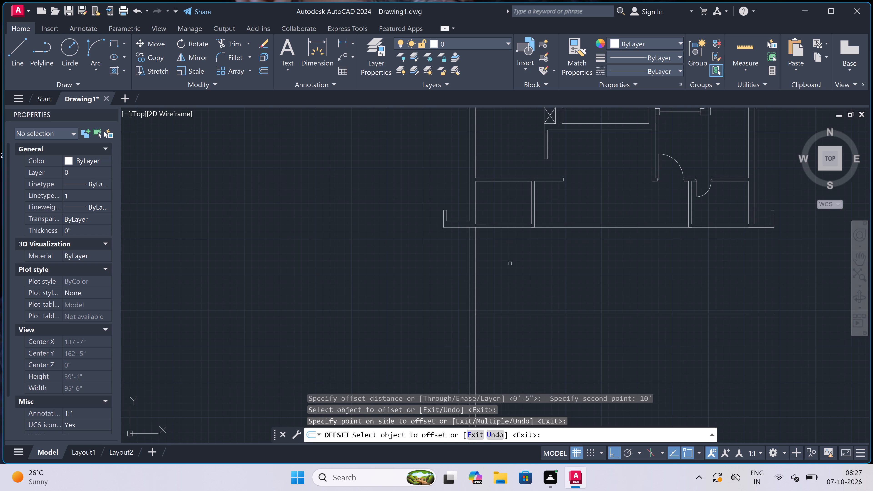
pyautogui.press('Escape')
# Offset the new lower horizontal line 9" downward to form the wall thickness.
pyautogui.press('space')
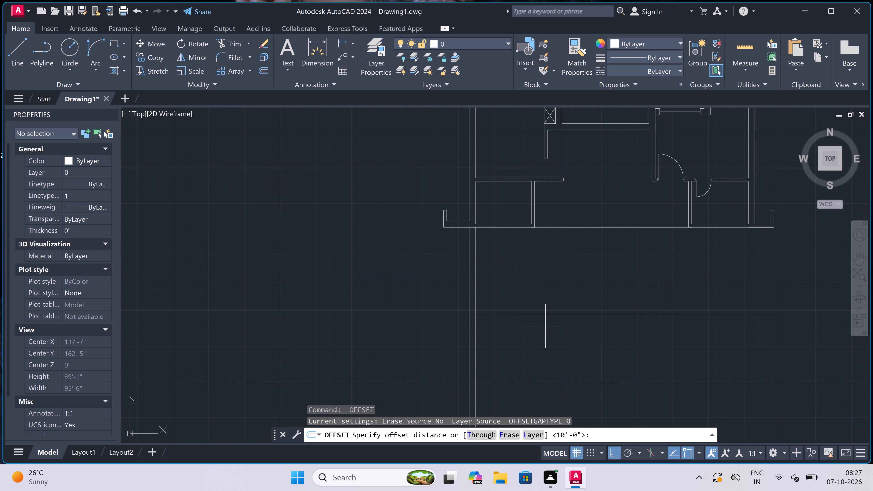
pyautogui.click(541, 311)
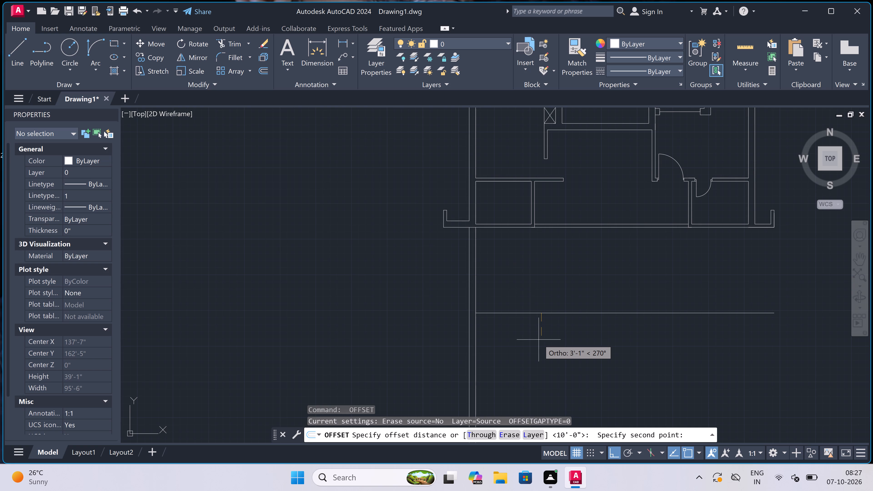
pyautogui.write('9"')
pyautogui.press('space')
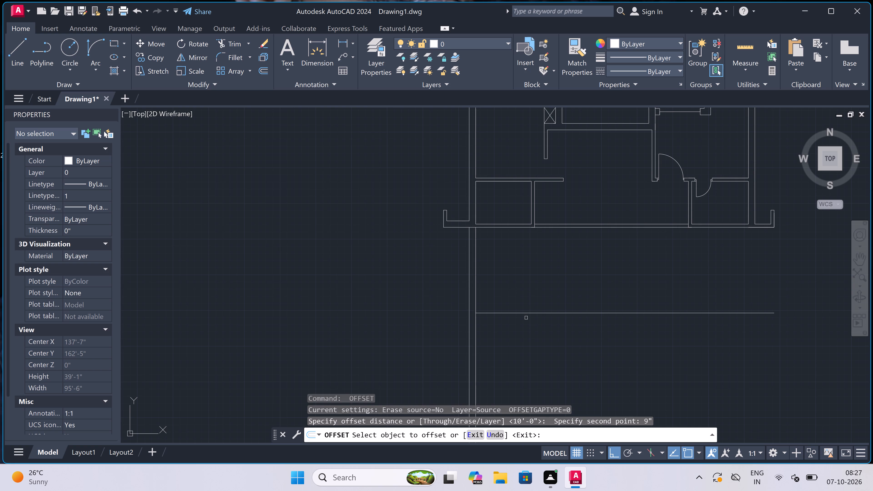
pyautogui.moveTo(524, 313); pyautogui.dragTo(524, 314)
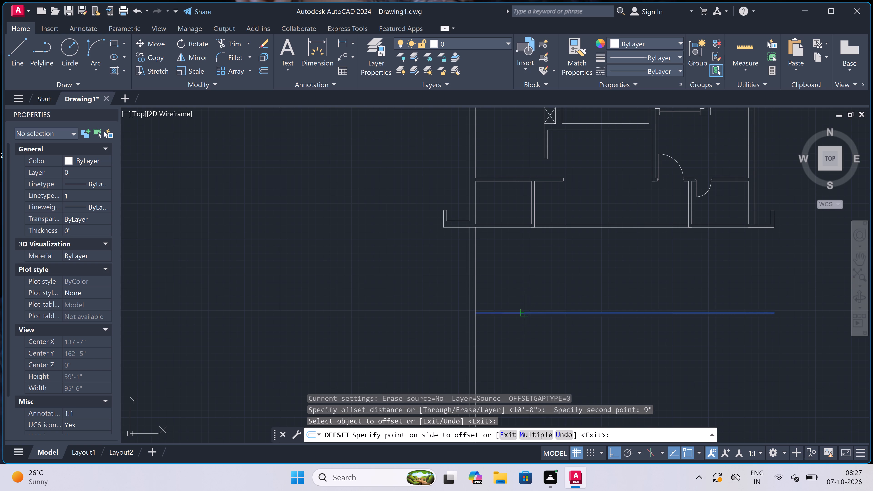
pyautogui.moveTo(524, 314); pyautogui.dragTo(524, 315)
pyautogui.click(523, 336)
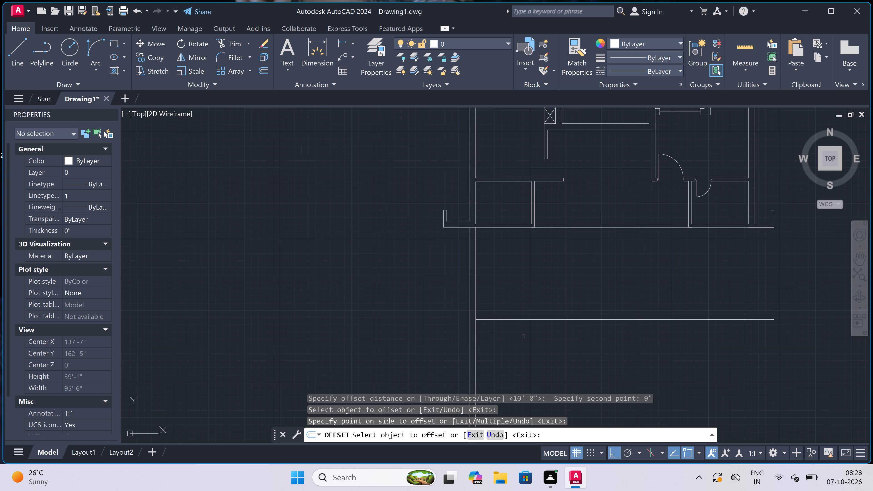
pyautogui.press('Escape')
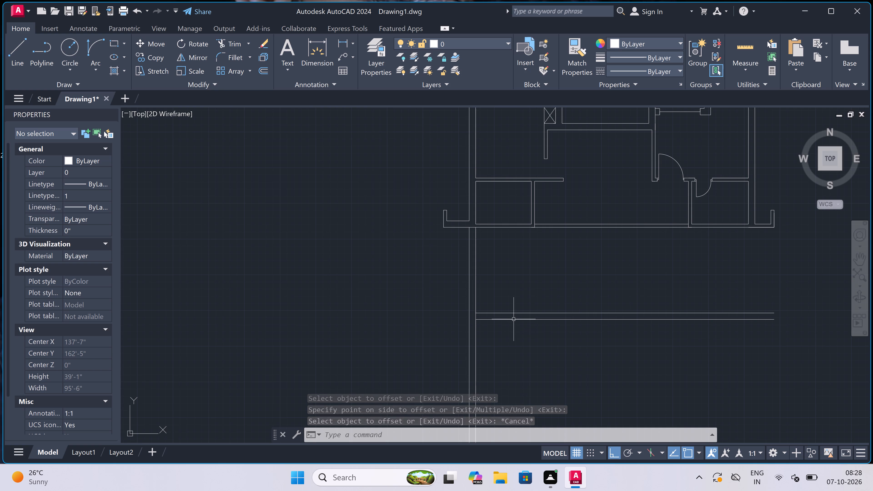
# Draw a line 5' down from the outer corner of the bottom wall's left stub and across to the vertical wall's outer face.
pyautogui.scroll(-1, 500, 311)
pyautogui.scroll(1, 474, 261)
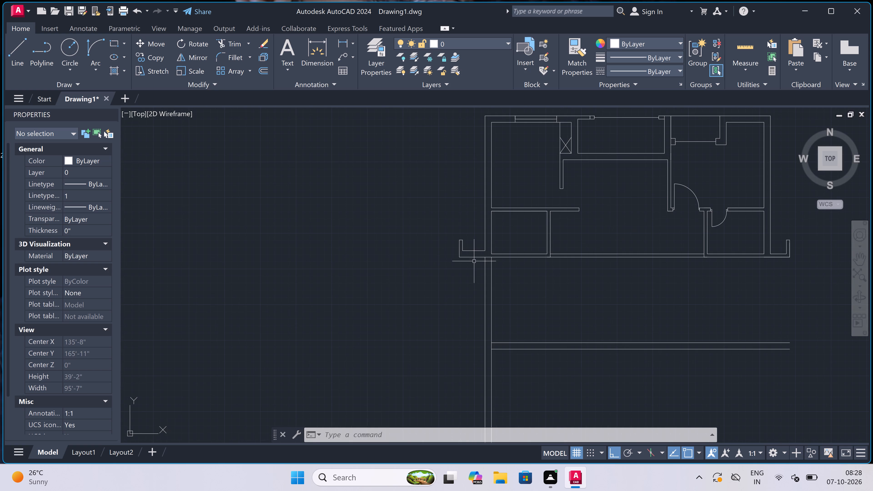
pyautogui.write('l')
pyautogui.press('space')
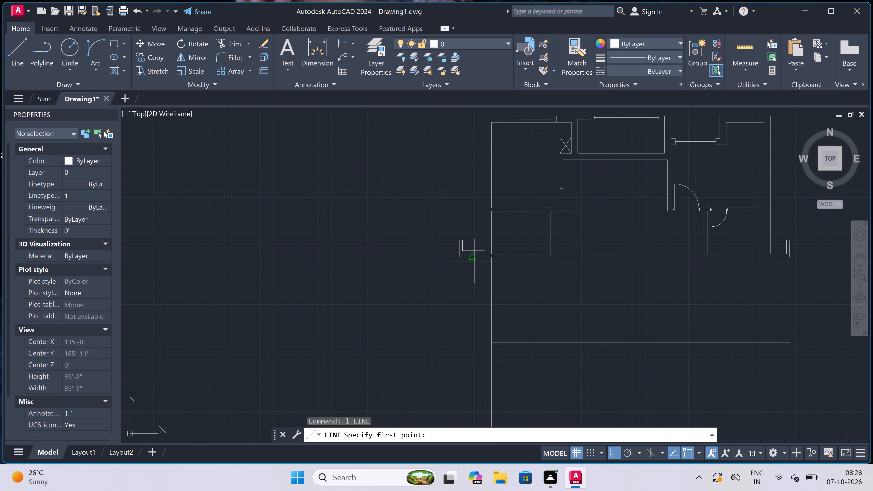
pyautogui.click(460, 259)
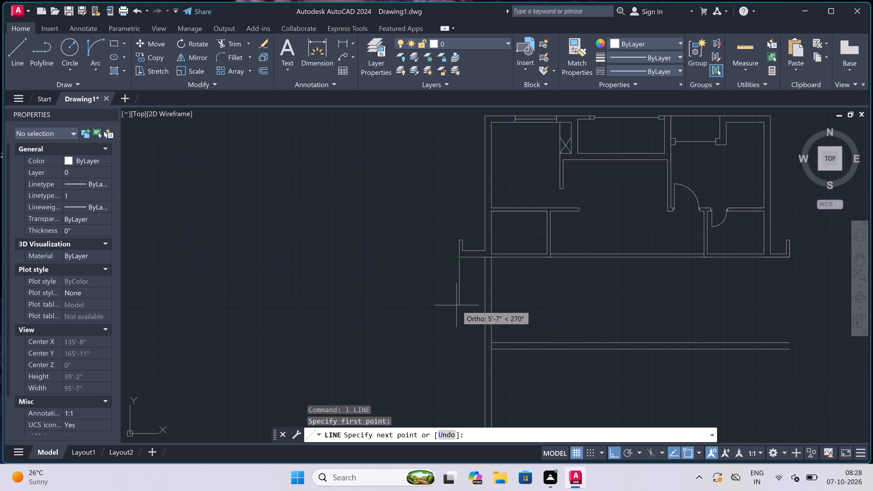
pyautogui.write("5'")
pyautogui.press('space')
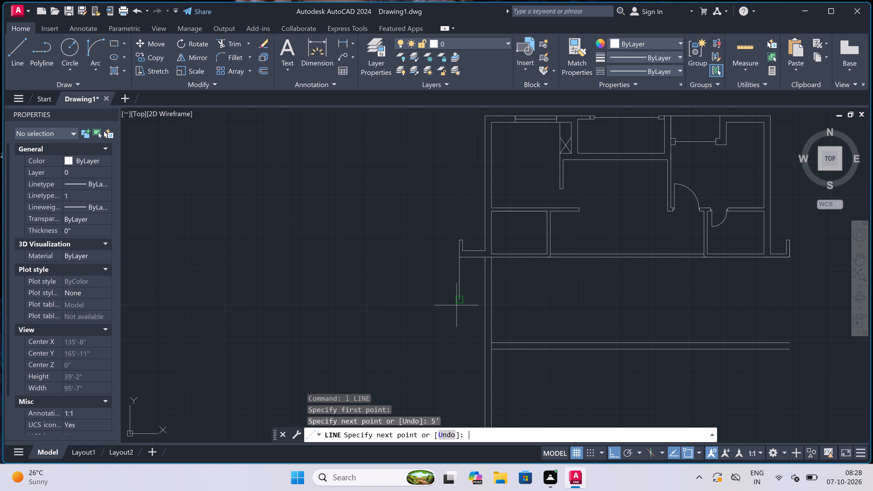
pyautogui.scroll(1, 456, 300)
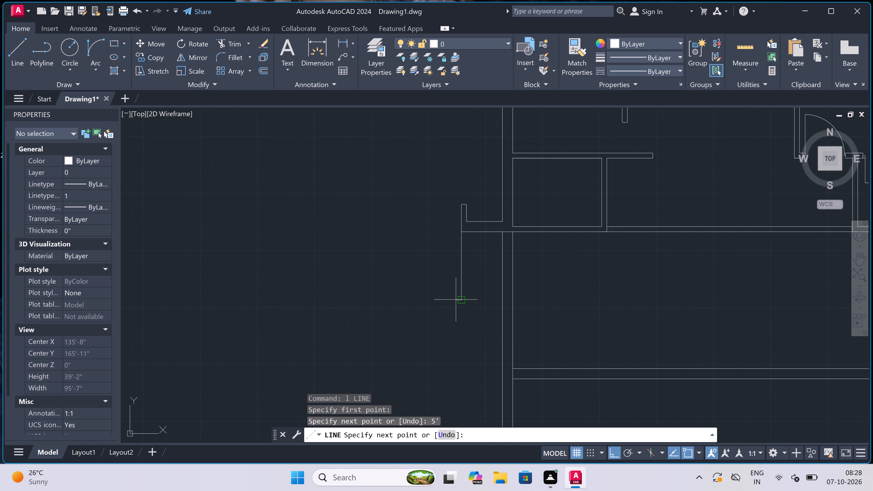
pyautogui.scroll(1, 456, 300)
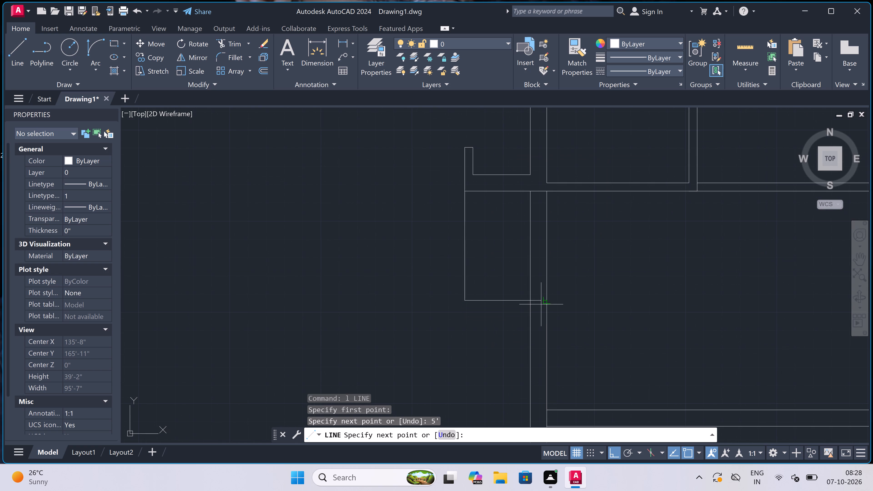
pyautogui.click(532, 303)
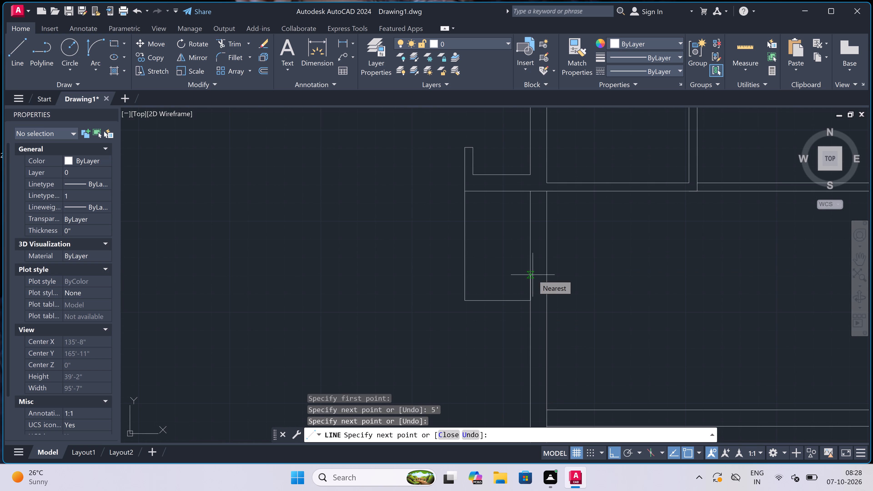
# Continue the line to form the projection's inner face, 9" inside its bottom and side, ending at the bottom wall's outer face.
pyautogui.write('9"')
pyautogui.press('space')
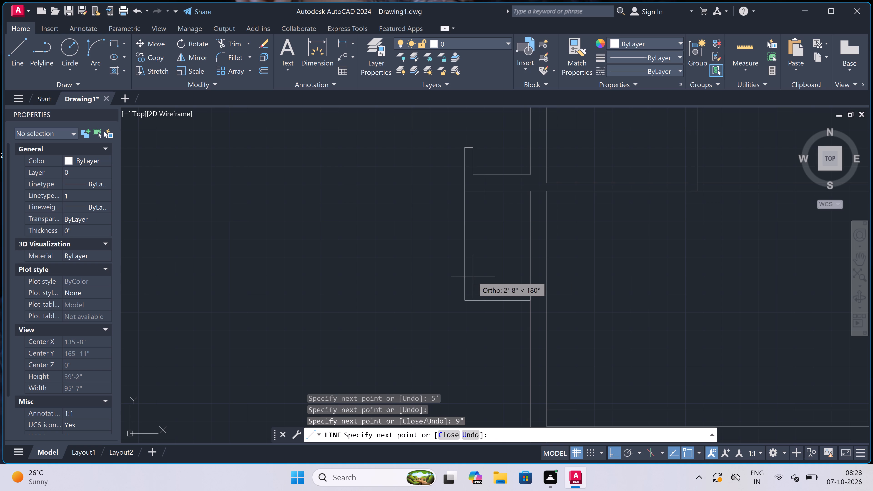
pyautogui.click(464, 286)
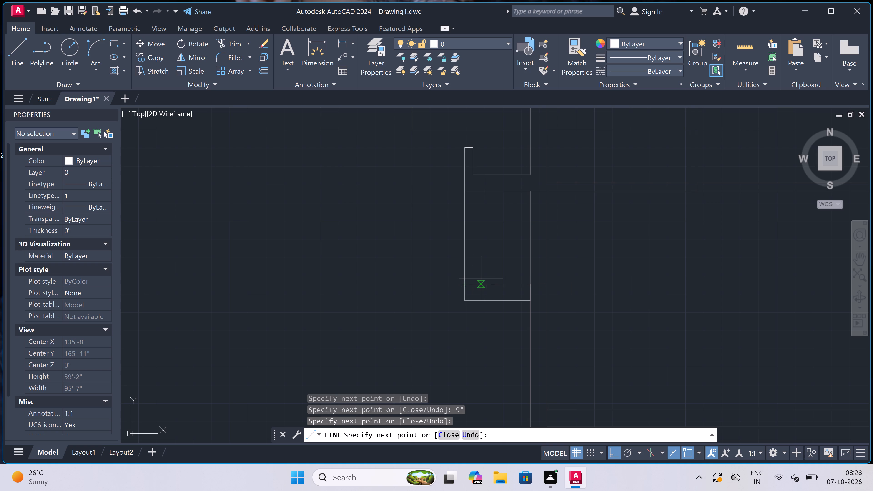
pyautogui.press('o')
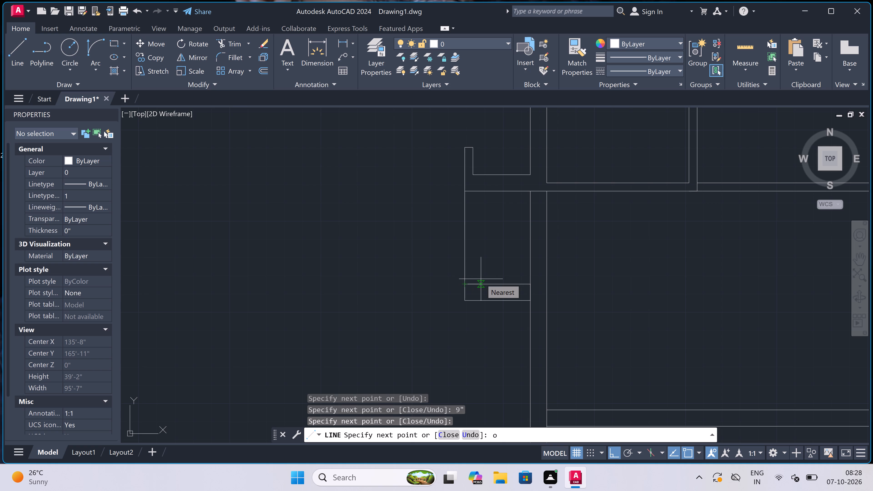
pyautogui.press('BackSpace')
pyautogui.press('BackSpace')
pyautogui.write('9"')
pyautogui.press('space')
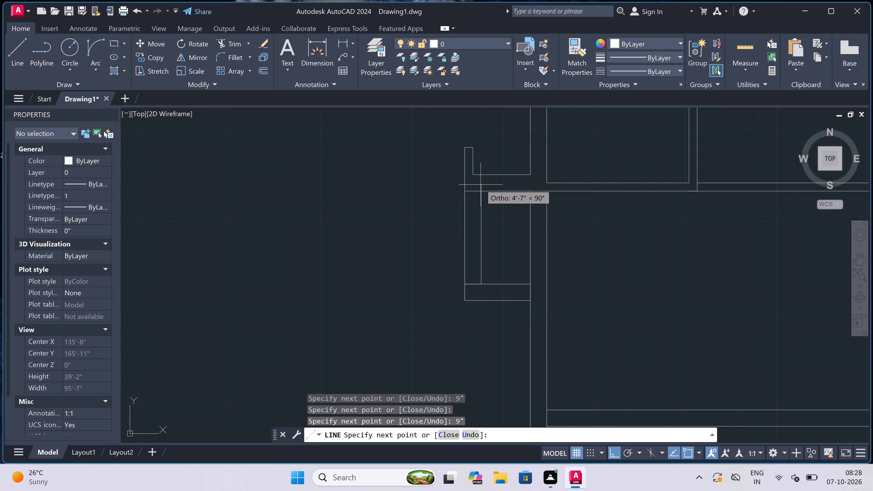
pyautogui.click(484, 195)
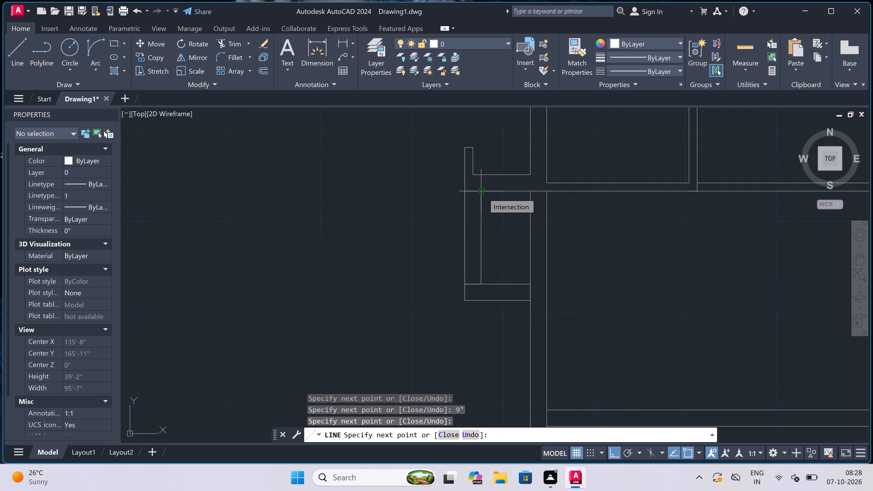
pyautogui.press('Escape')
# Trim the two horizontal line pieces crossing the projection's 9" side wall at its upper and lower ends.
pyautogui.write('tr')
pyautogui.press('space')
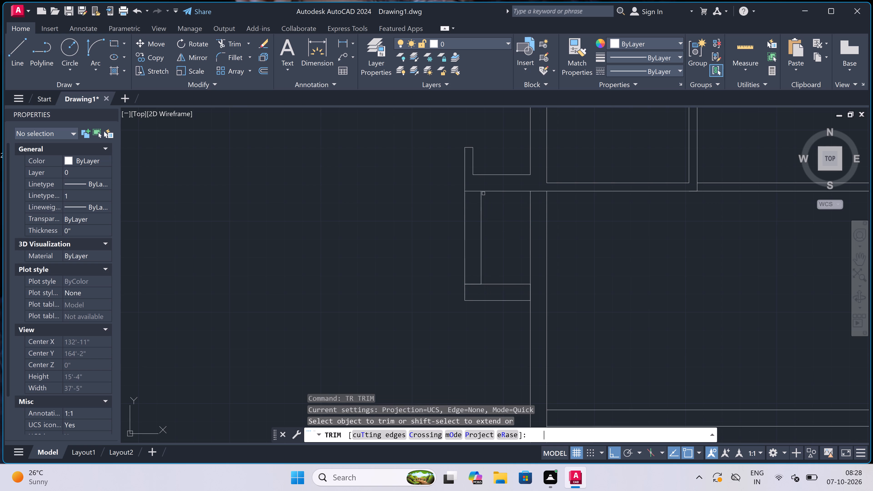
pyautogui.click(472, 189)
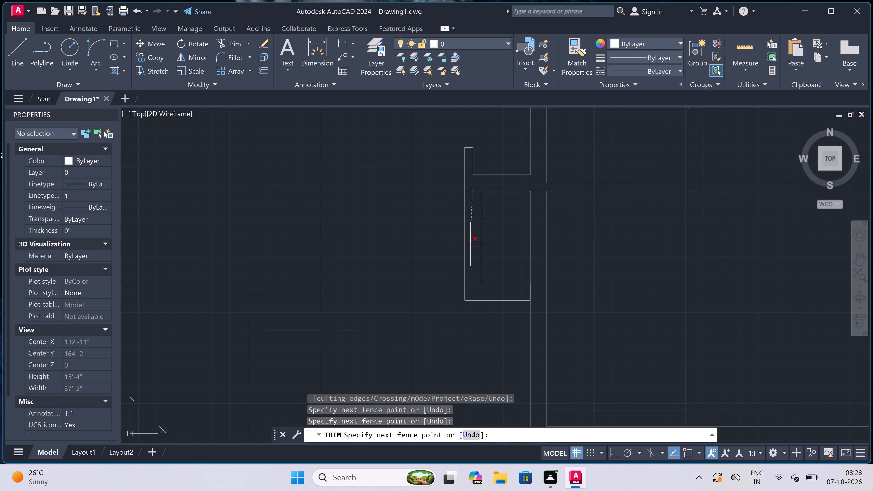
pyautogui.click(474, 286)
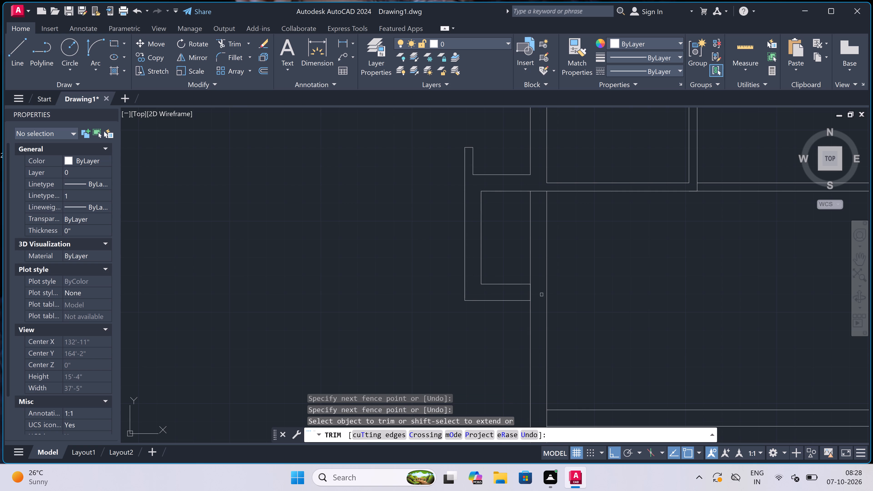
pyautogui.scroll(1, 591, 293)
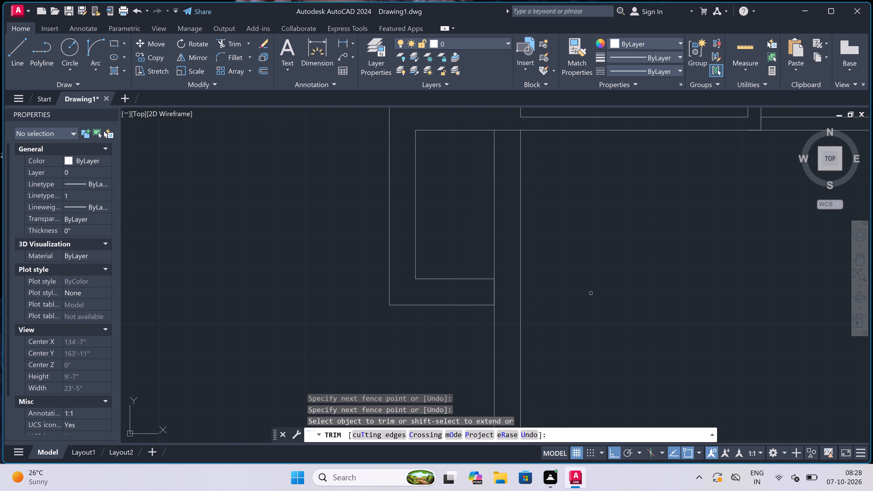
pyautogui.press('Escape')
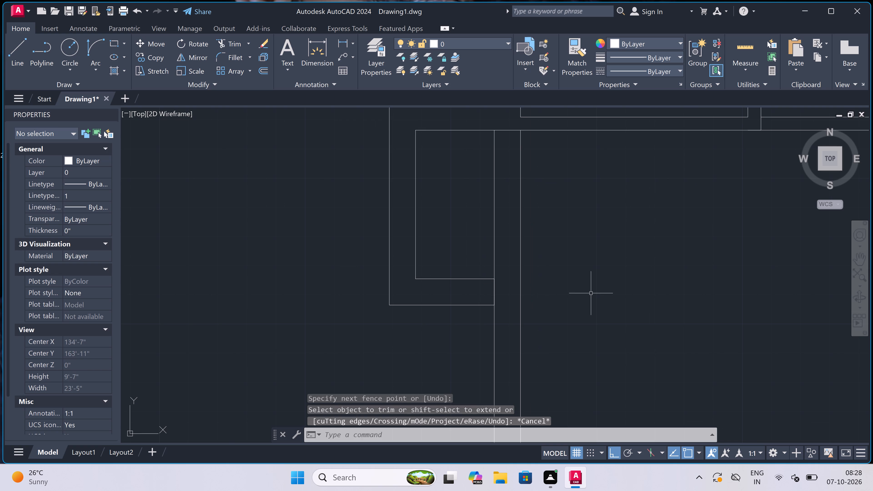
# Extend both horizontal lines of the projection's lower wall to the inner face of the long vertical wall.
pyautogui.write('ex')
pyautogui.press('space')
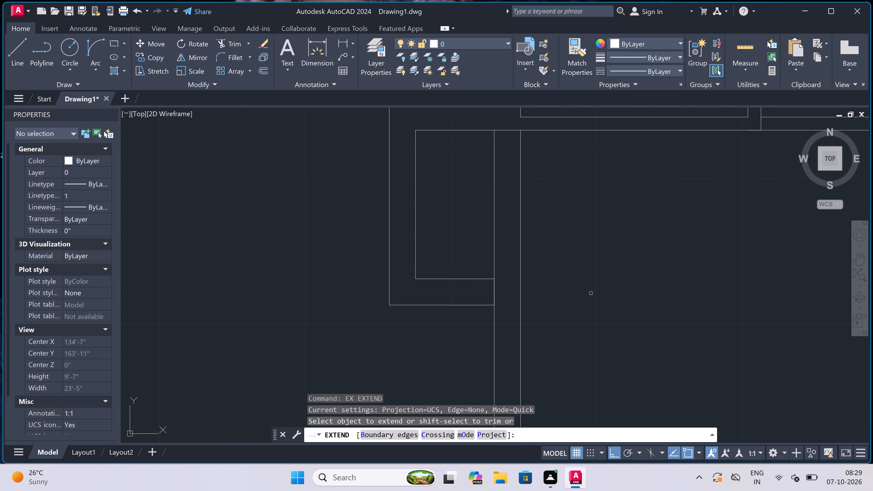
pyautogui.moveTo(435, 261); pyautogui.dragTo(440, 263)
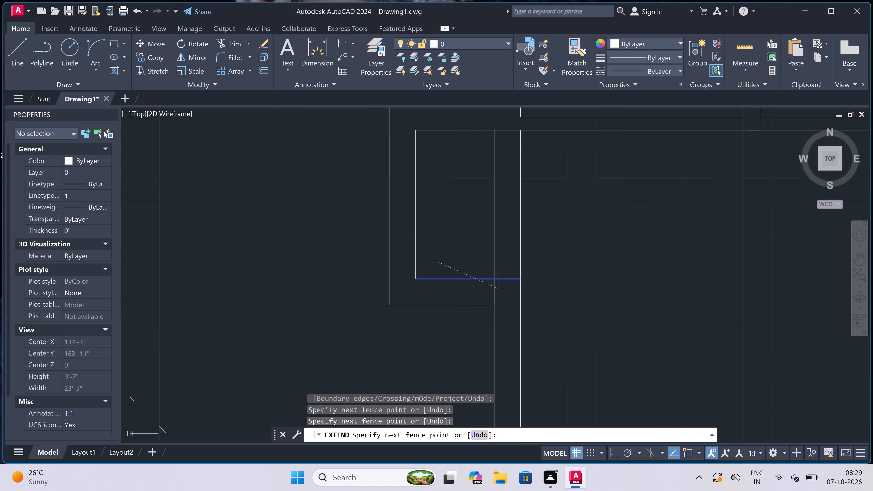
pyautogui.click(499, 287)
pyautogui.click(478, 305)
pyautogui.click(480, 323)
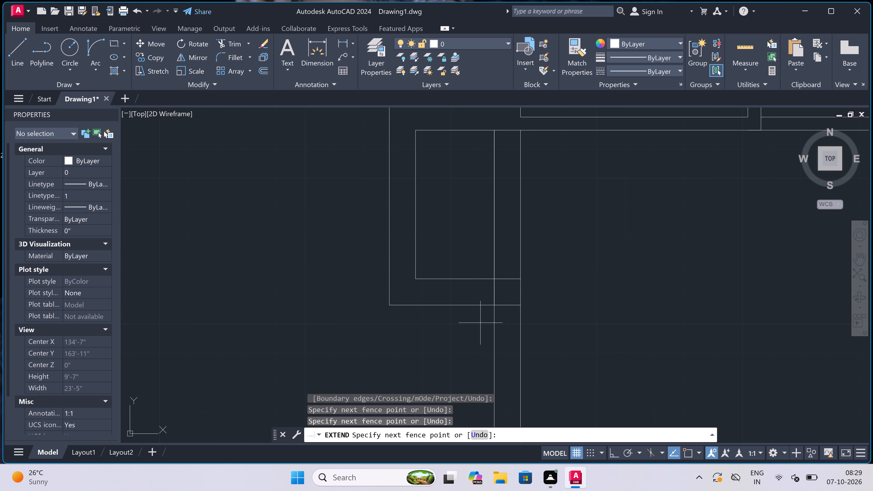
pyautogui.press('Escape')
# Trim both faces of the long vertical wall between the bottom wall and the projection's lower wall.
pyautogui.write('tr')
pyautogui.press('space')
pyautogui.scroll(-2, 482, 323)
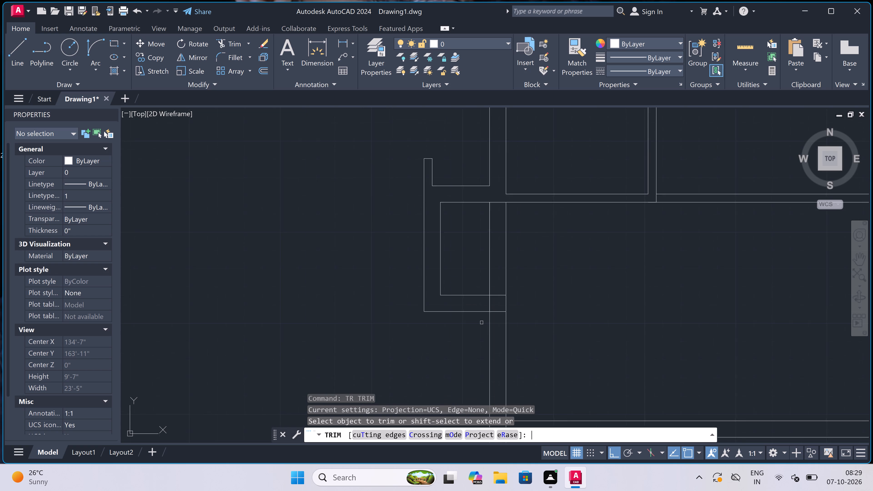
pyautogui.moveTo(472, 267); pyautogui.dragTo(475, 270)
pyautogui.click(542, 275)
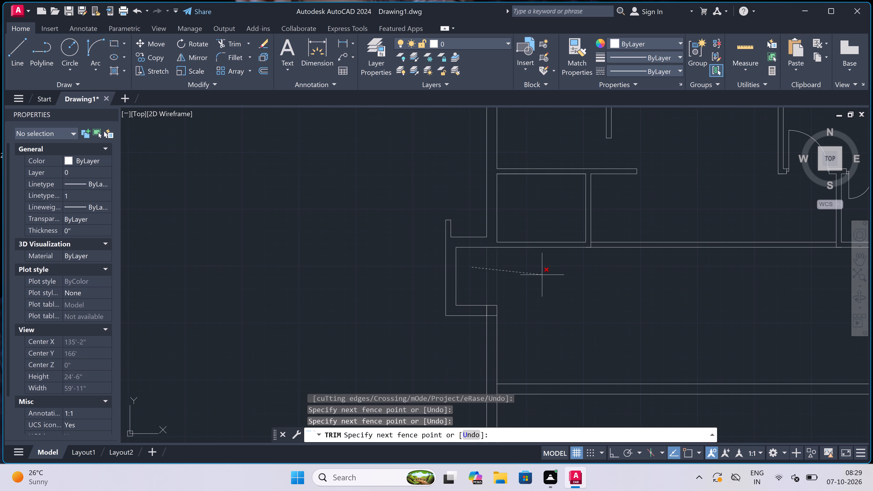
pyautogui.scroll(-2, 388, 283)
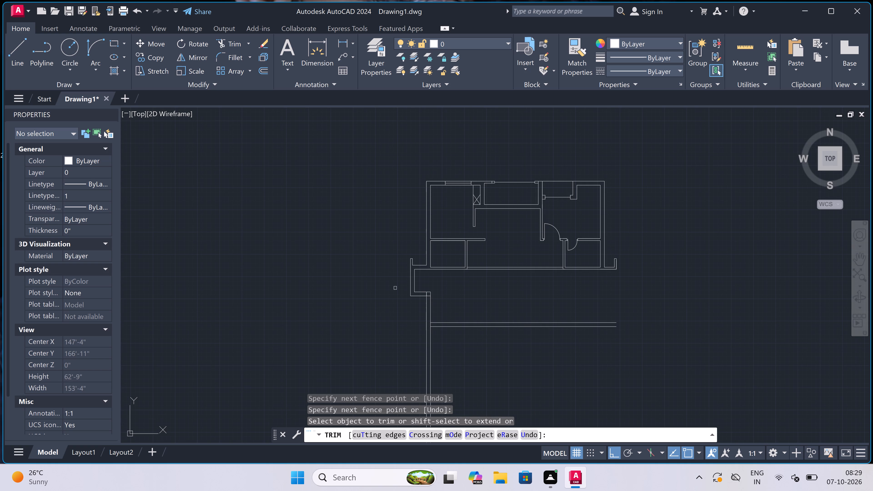
# Trim the overlapping vertical and horizontal pieces where the projection's lower wall turns into the long vertical wall.
pyautogui.scroll(1, 418, 303)
pyautogui.scroll(3, 448, 281)
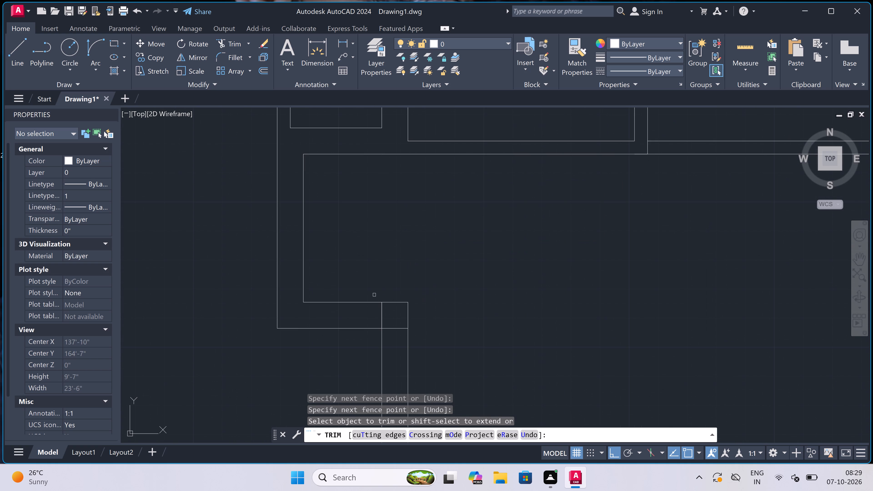
pyautogui.click(377, 313)
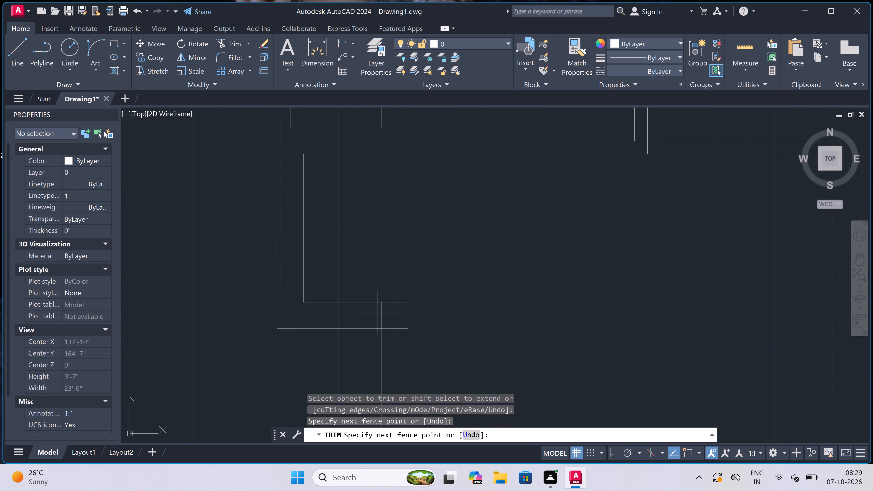
pyautogui.click(399, 329)
pyautogui.scroll(-4, 410, 292)
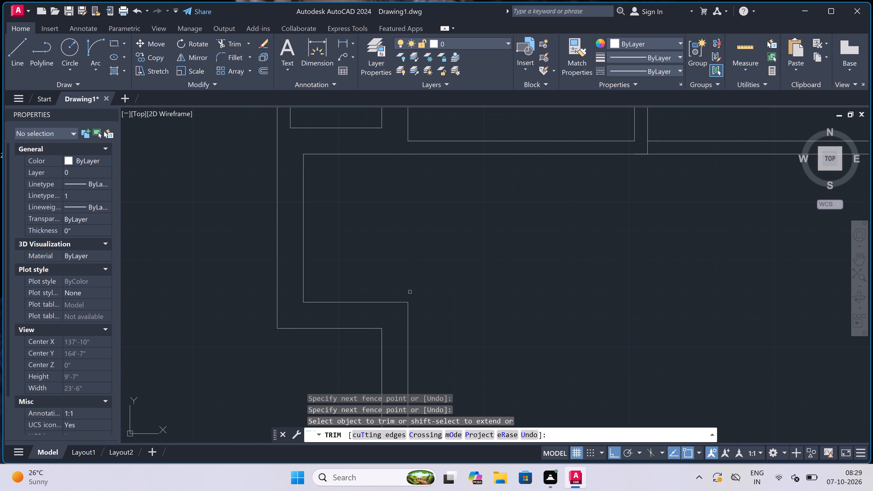
pyautogui.scroll(2, 406, 344)
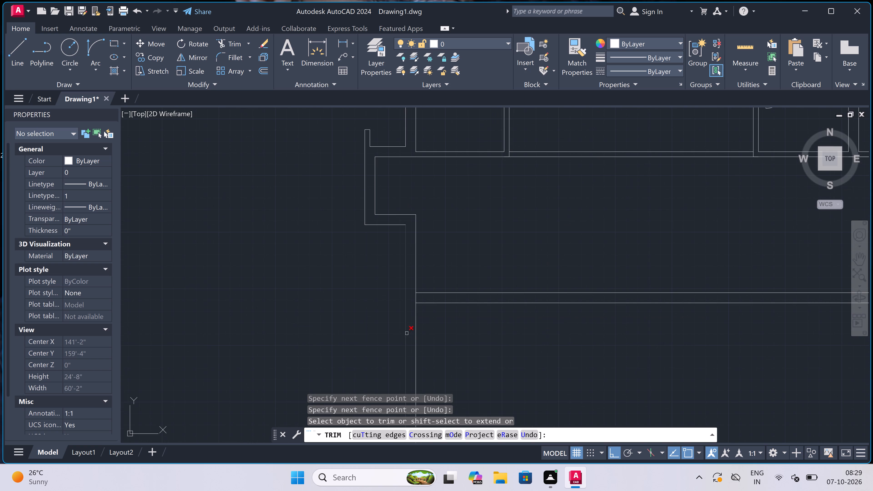
pyautogui.scroll(1, 455, 245)
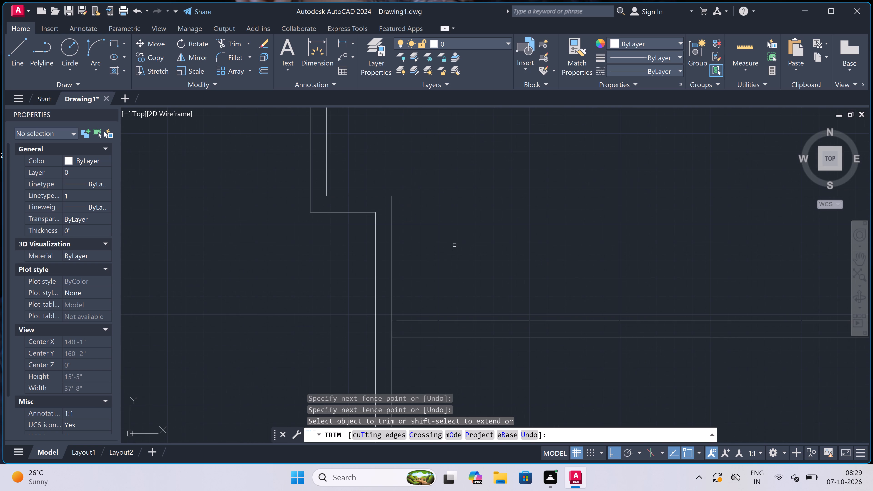
pyautogui.press('Escape')
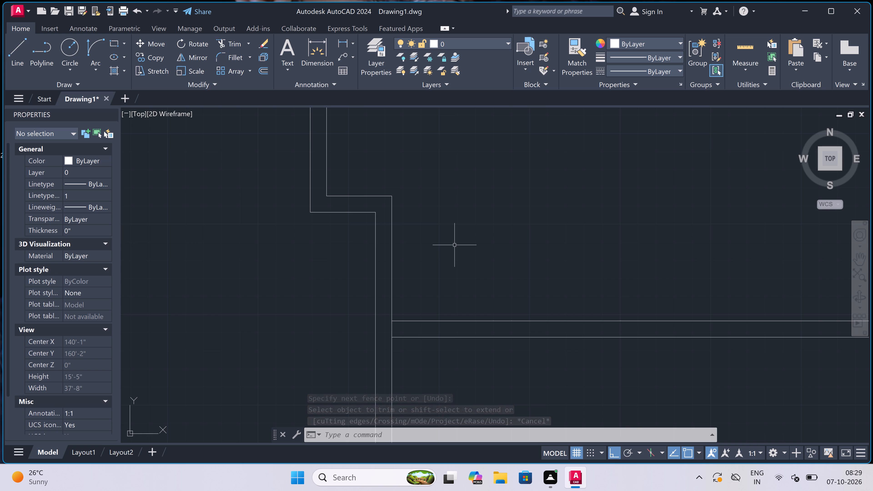
# Draw a vertical line from the projection's lower outer corner down past the lower horizontal wall.
pyautogui.write('l')
pyautogui.press('space')
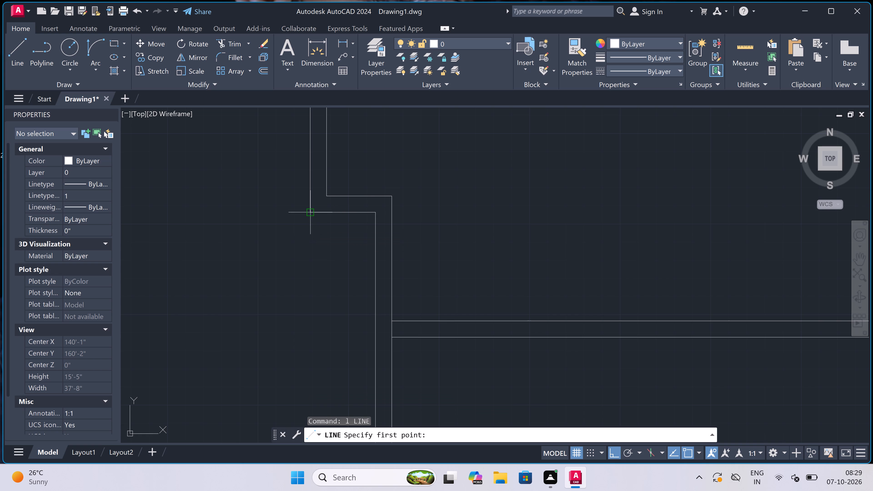
pyautogui.moveTo(309, 214); pyautogui.dragTo(312, 219)
pyautogui.click(290, 353)
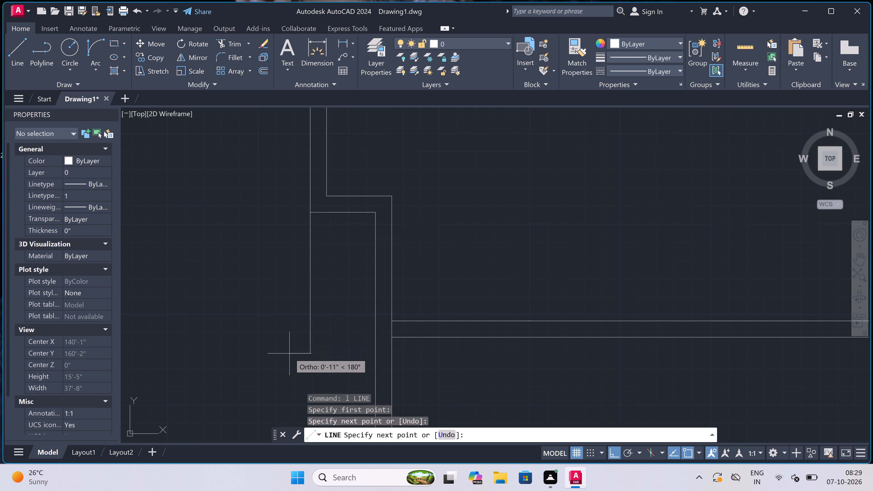
pyautogui.press('Escape')
# Extend both faces of the lower horizontal wall through the vertical wall to the new vertical line.
pyautogui.write('ex')
pyautogui.press('space')
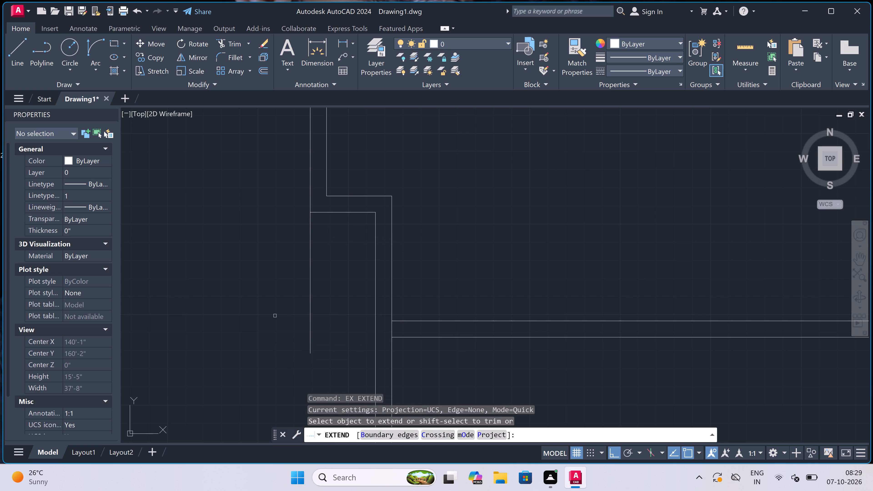
pyautogui.click(434, 351)
pyautogui.click(422, 297)
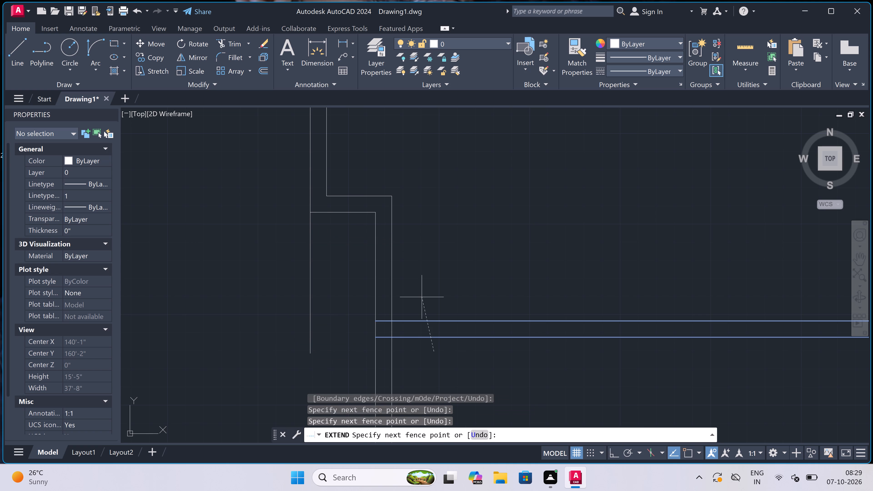
pyautogui.click(415, 353)
pyautogui.click(407, 283)
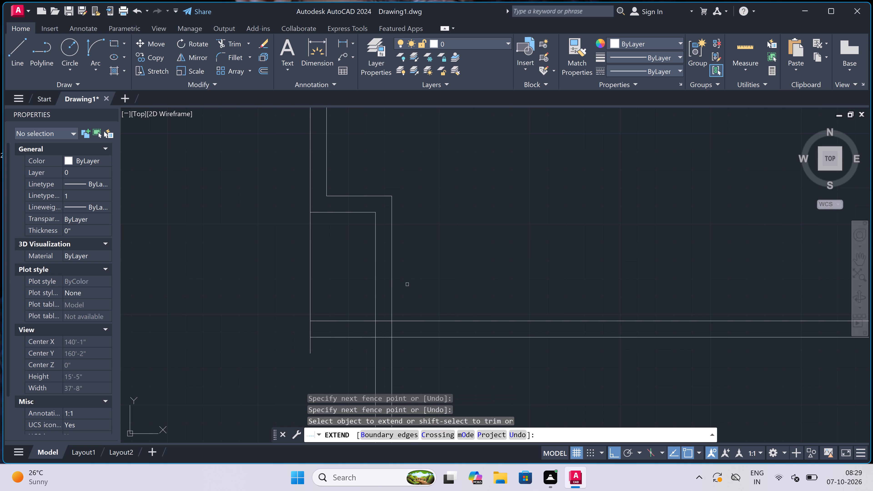
pyautogui.press('Escape')
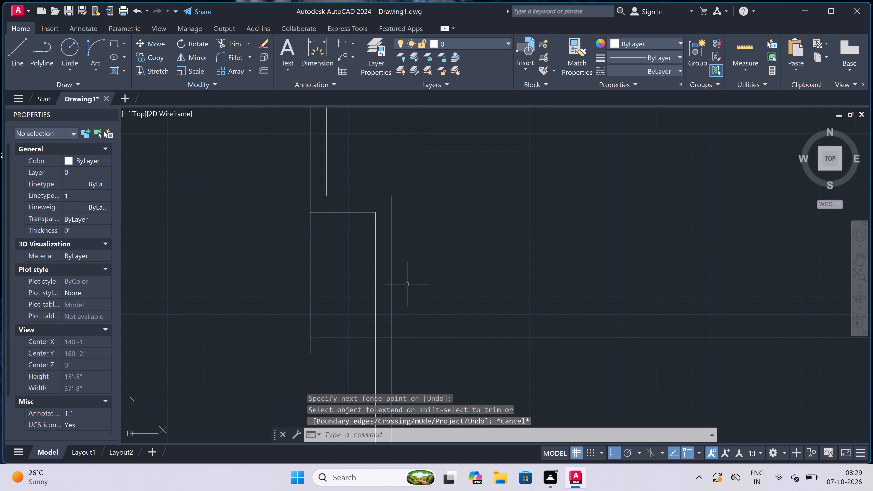
# Trim the vertical guide line between the projection's lower outer corner and the lower wall, plus its stub below that wall.
pyautogui.write('tr')
pyautogui.press('space')
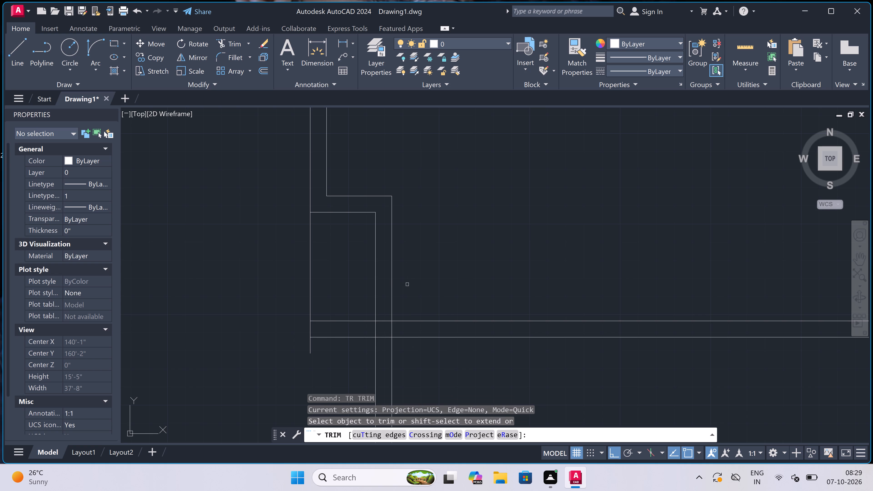
pyautogui.click(323, 285)
pyautogui.moveTo(299, 289); pyautogui.dragTo(295, 289)
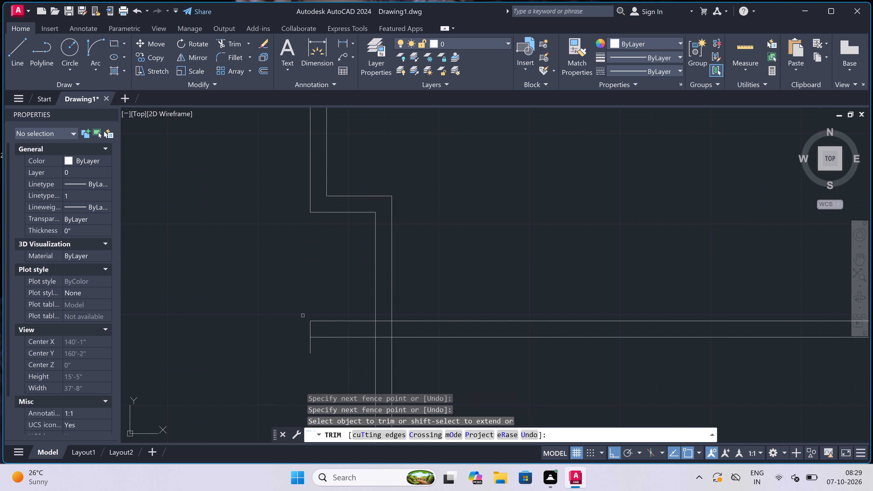
pyautogui.click(310, 347)
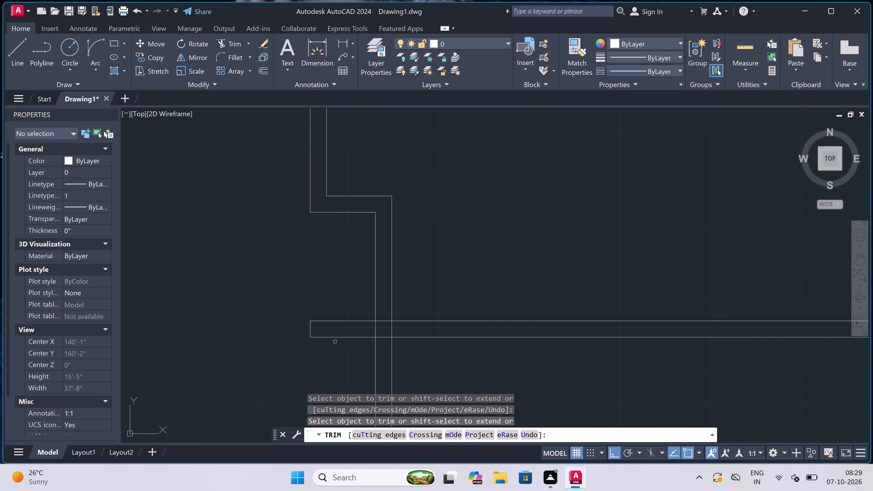
# Trim the overlapping face segments inside the junction where the long vertical wall crosses the lower horizontal wall.
pyautogui.click(377, 328)
pyautogui.click(397, 328)
pyautogui.click(371, 326)
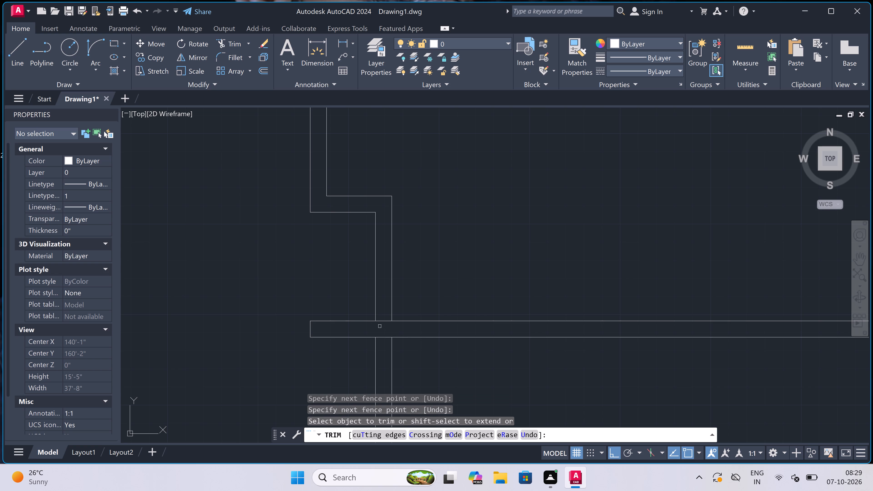
pyautogui.click(381, 316)
pyautogui.click(380, 348)
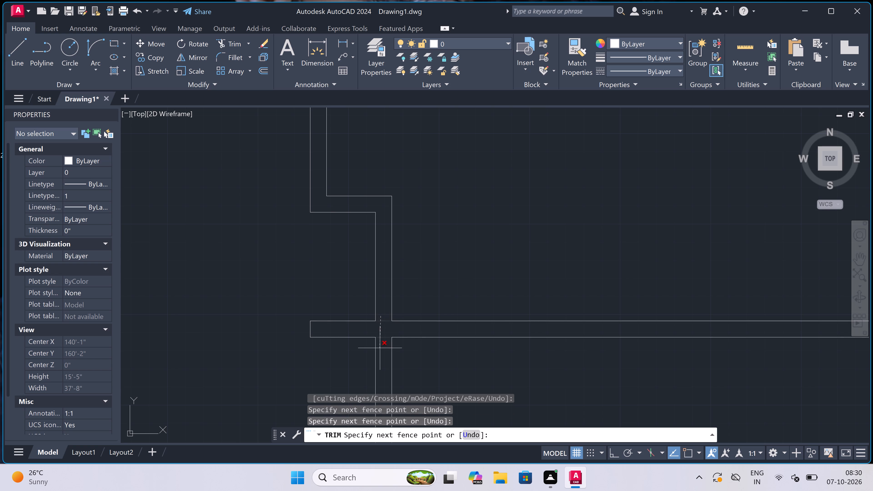
pyautogui.scroll(2, 366, 298)
pyautogui.press('Escape')
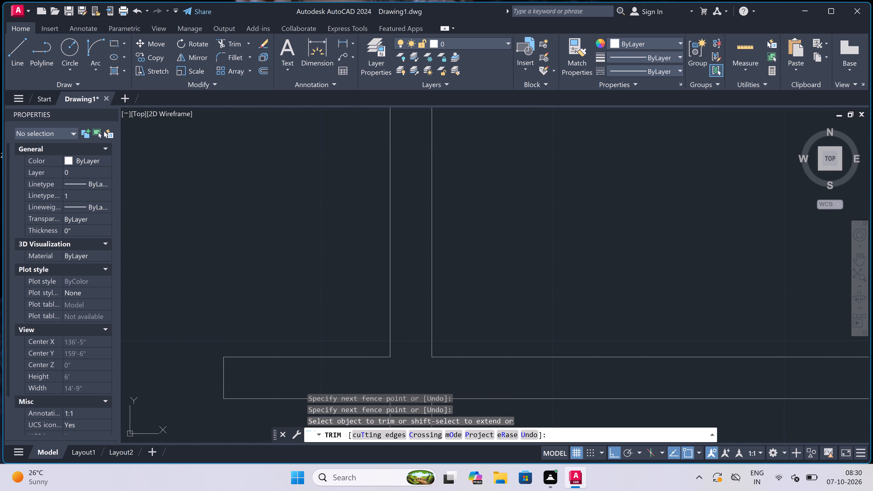
# Draw a short line across the vertical wall just above the lower wall, returning to its midpoint for the window centre line.
pyautogui.write('l')
pyautogui.press('space')
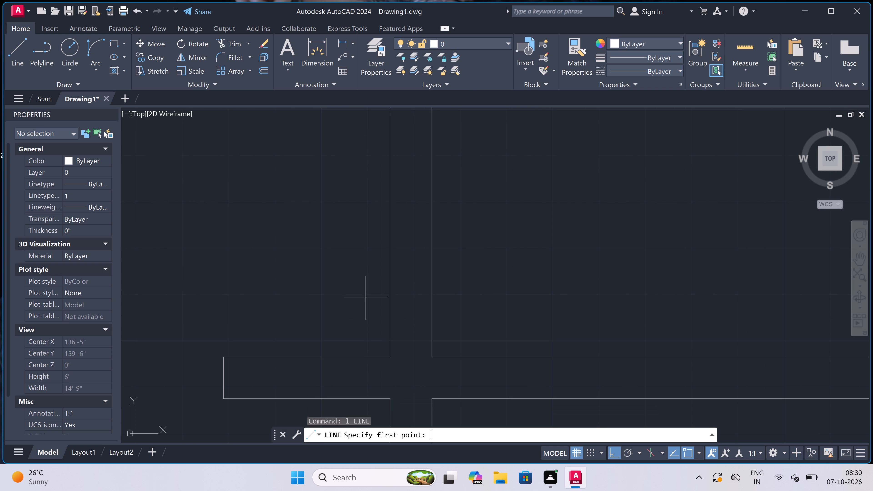
pyautogui.scroll(-2, 365, 298)
pyautogui.scroll(1, 372, 314)
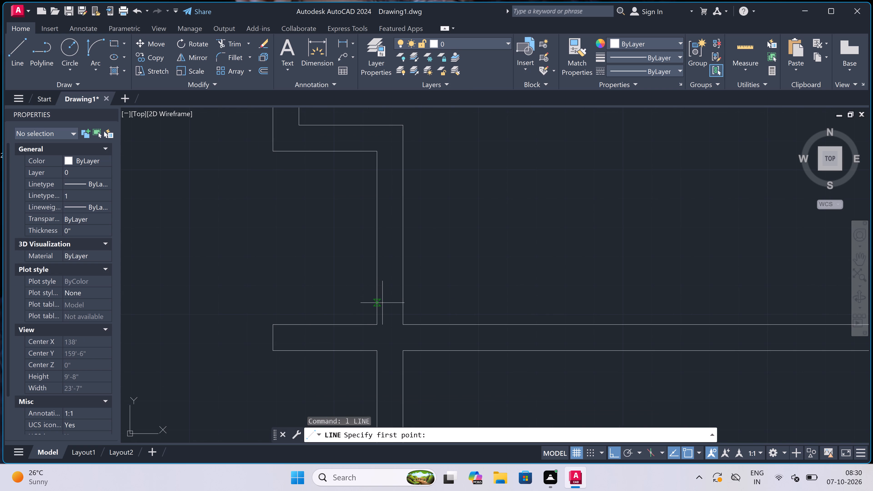
pyautogui.click(378, 302)
pyautogui.click(400, 300)
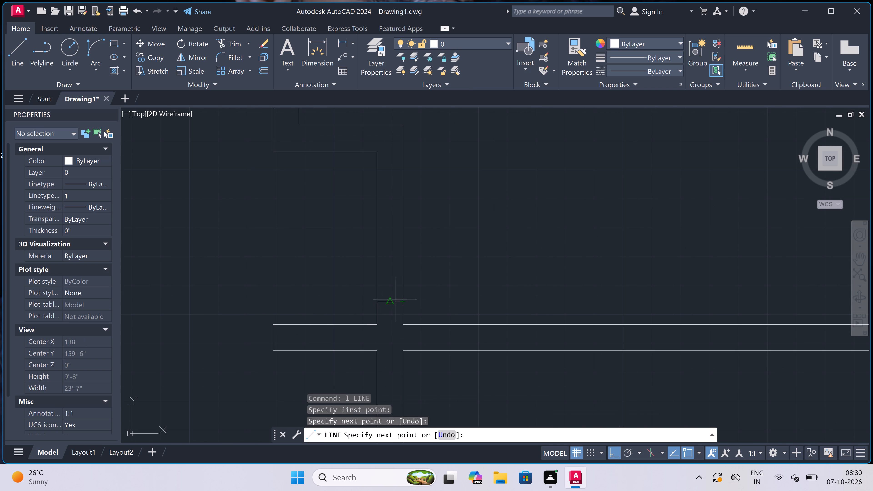
pyautogui.click(392, 299)
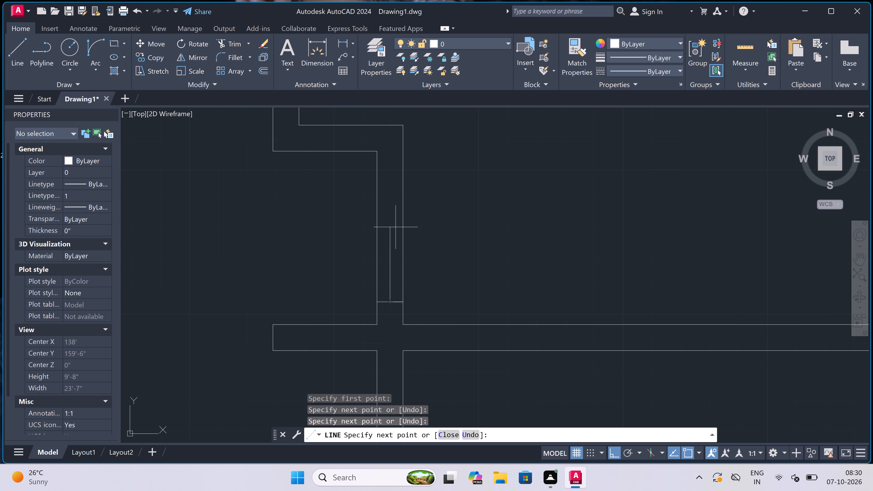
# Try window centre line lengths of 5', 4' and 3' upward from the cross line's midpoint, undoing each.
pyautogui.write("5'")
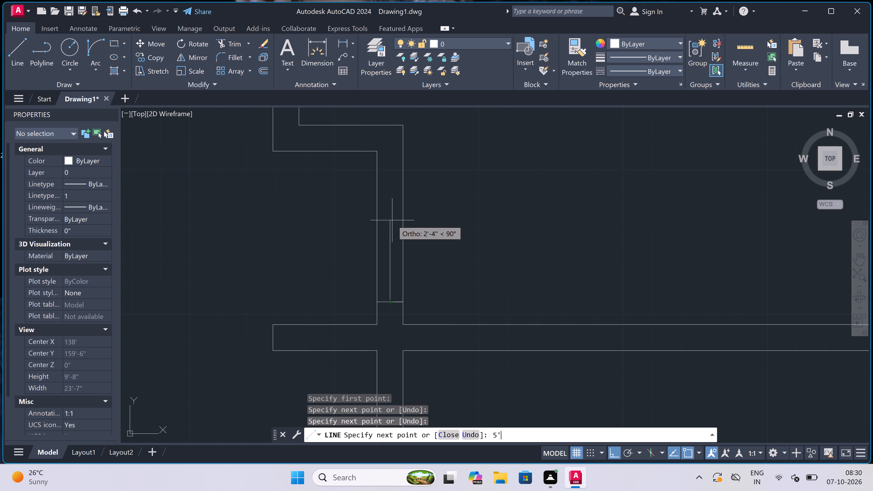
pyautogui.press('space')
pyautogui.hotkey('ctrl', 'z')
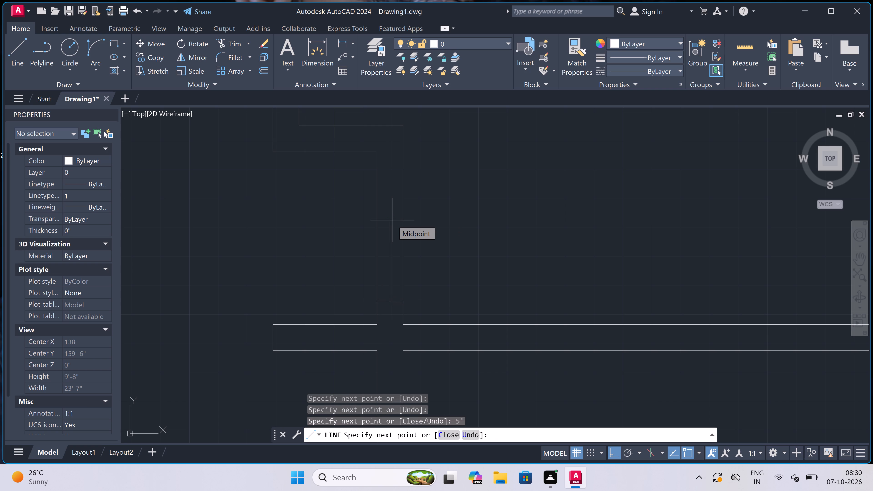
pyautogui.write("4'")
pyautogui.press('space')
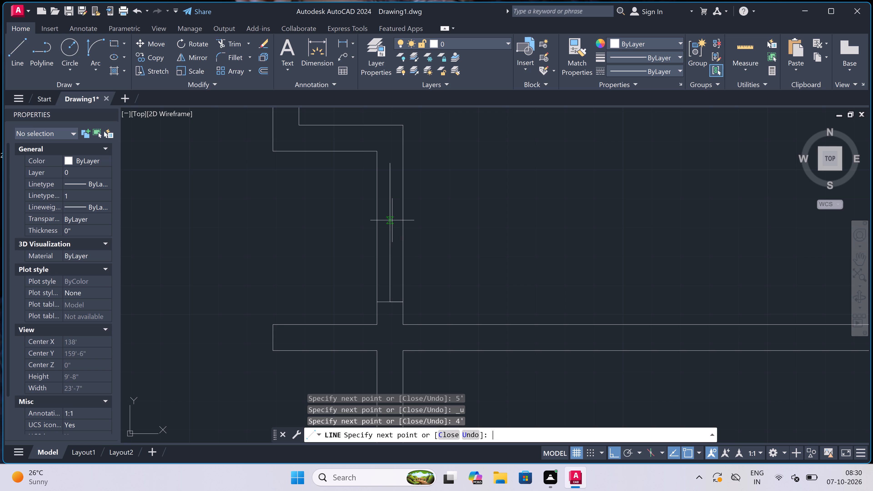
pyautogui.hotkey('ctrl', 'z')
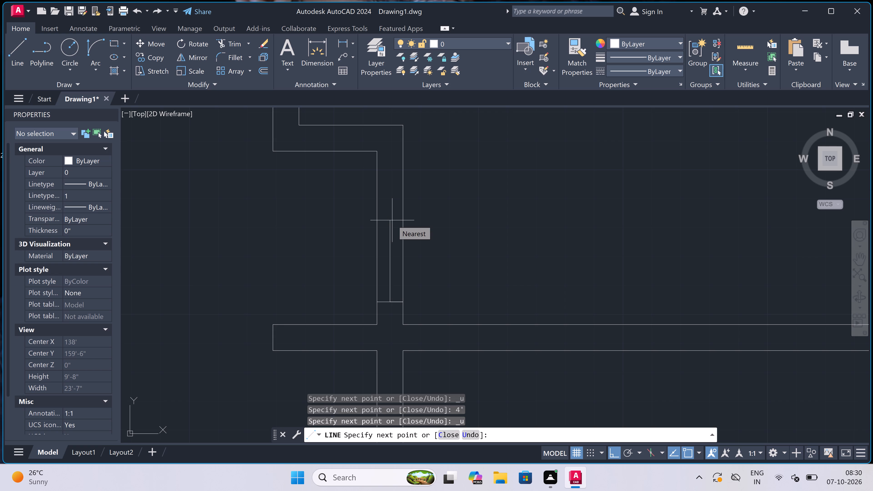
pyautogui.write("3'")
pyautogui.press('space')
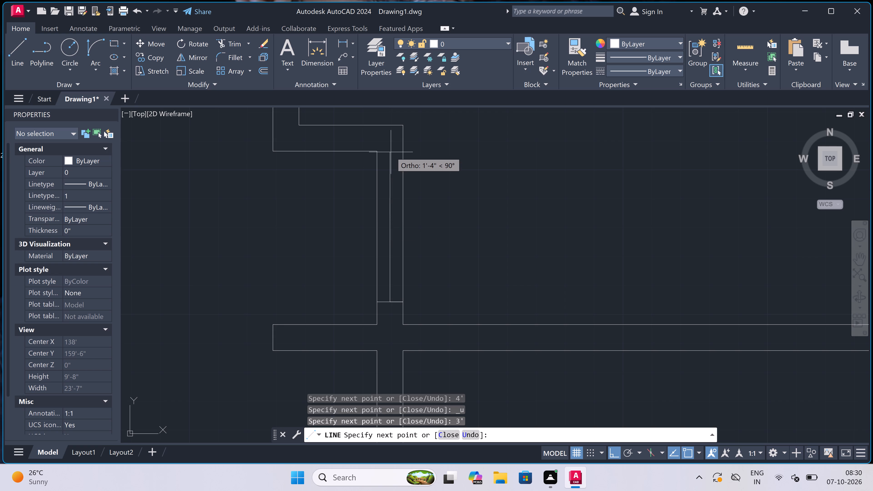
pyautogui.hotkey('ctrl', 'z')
# Draw the window centre line 3.5' upward within the vertical wall and cap its upper end across both wall faces.
pyautogui.press('3')
pyautogui.press('.')
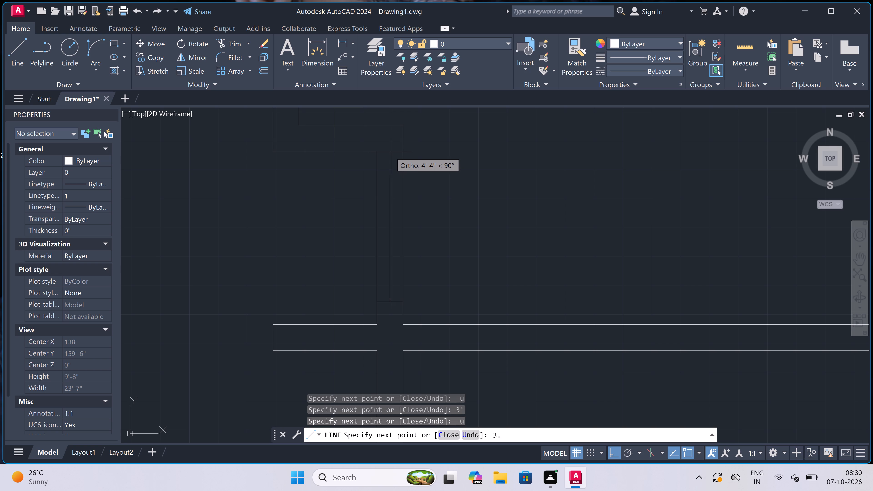
pyautogui.press('5')
pyautogui.write("'")
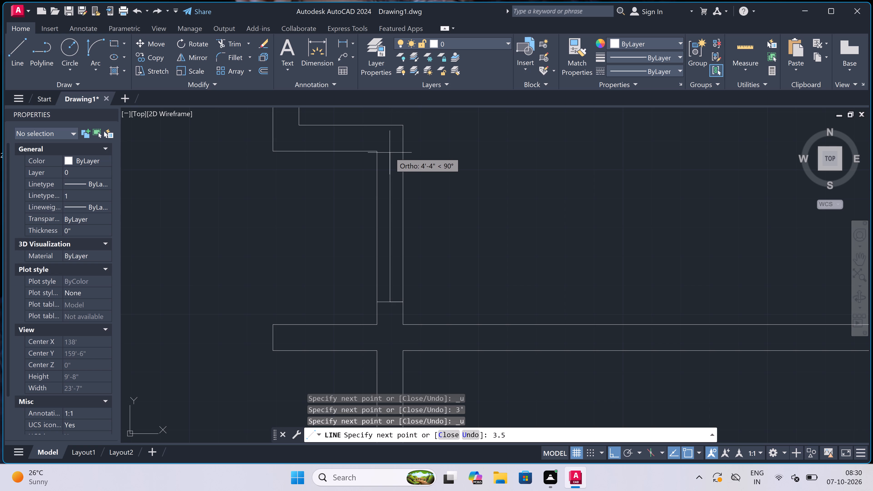
pyautogui.press('space')
pyautogui.scroll(2, 387, 150)
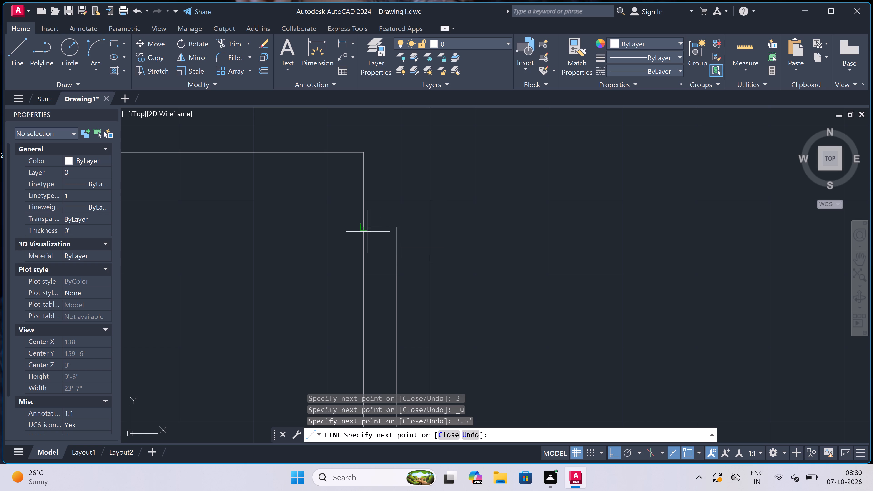
pyautogui.moveTo(361, 228); pyautogui.dragTo(363, 228)
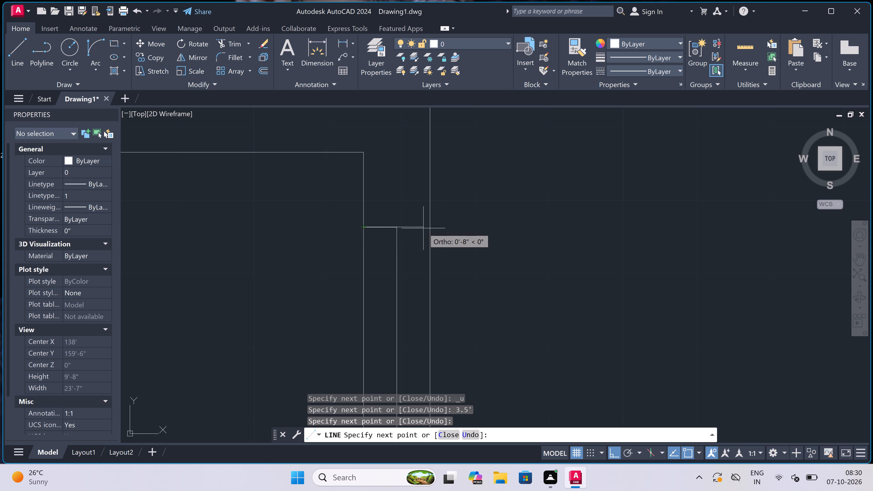
pyautogui.click(428, 230)
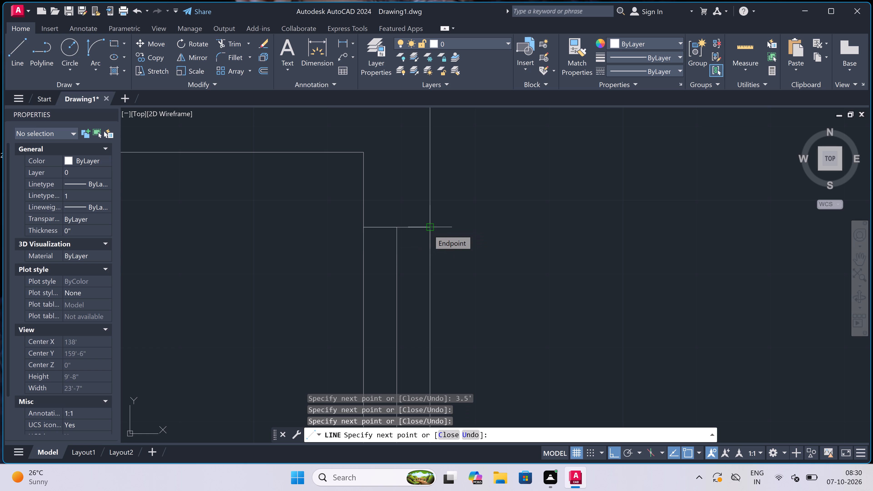
pyautogui.press('Escape')
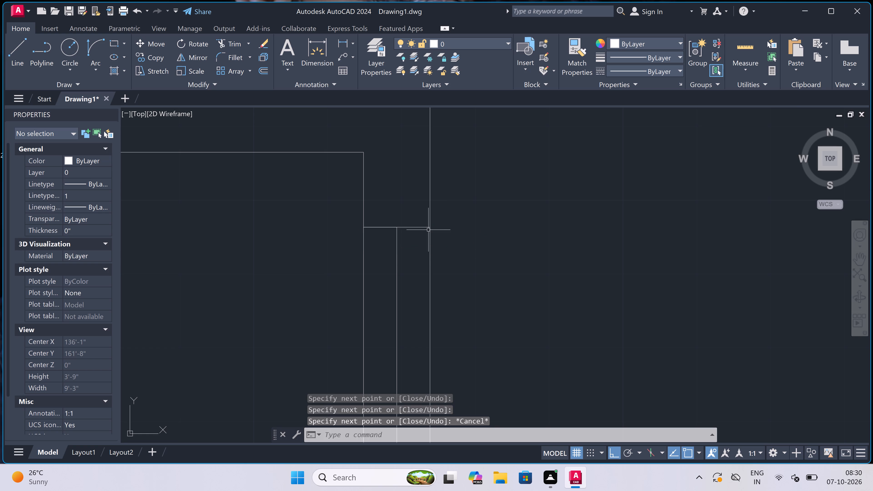
# Draw a line 10' along the lower wall from the window wall's inner corner, continuing perpendicularly up across both faces of the upper wall.
pyautogui.scroll(-8, 429, 230)
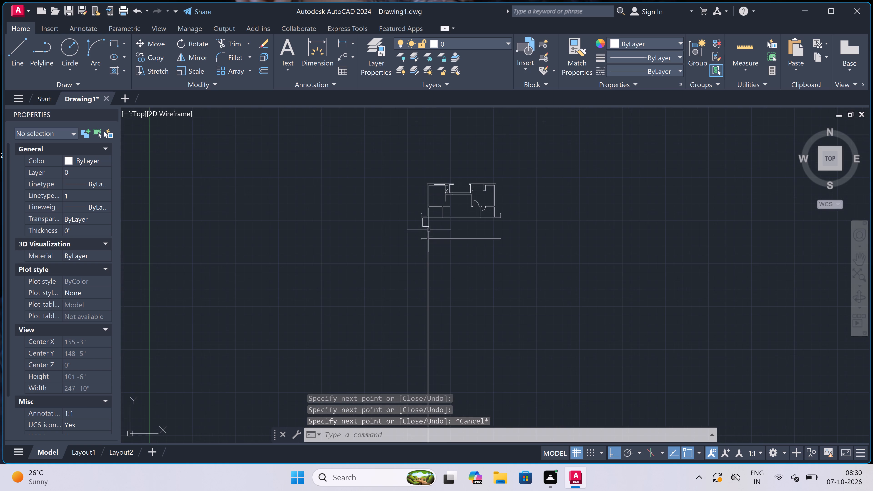
pyautogui.scroll(4, 432, 227)
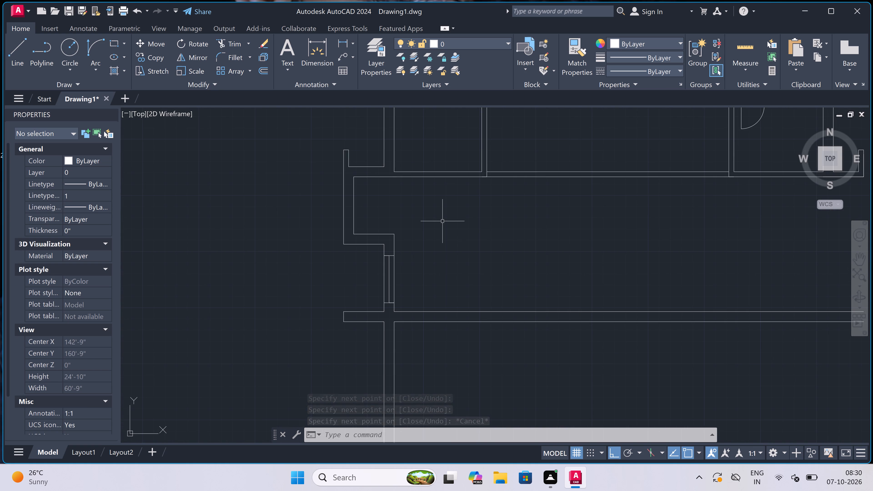
pyautogui.write('l')
pyautogui.press('space')
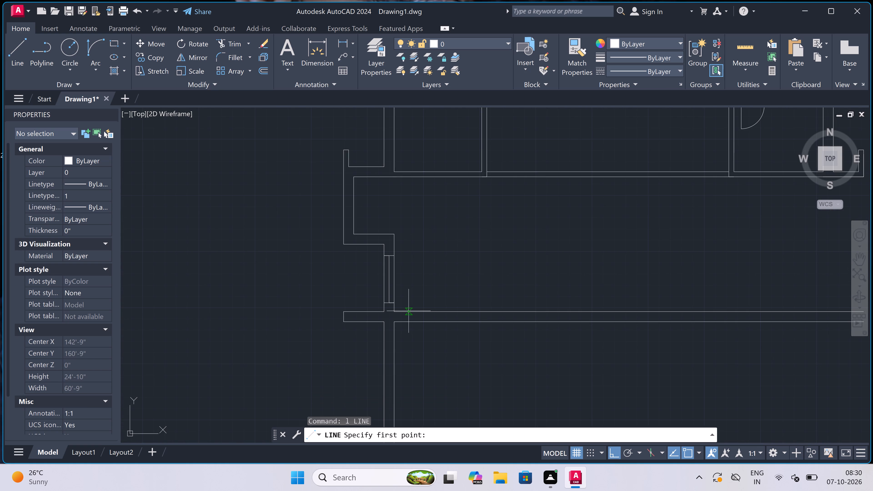
pyautogui.click(391, 309)
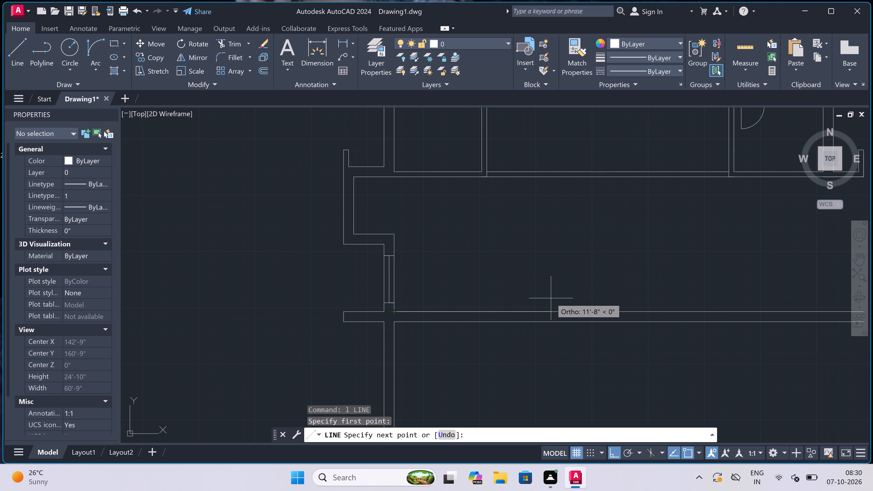
pyautogui.write("10'")
pyautogui.press('space')
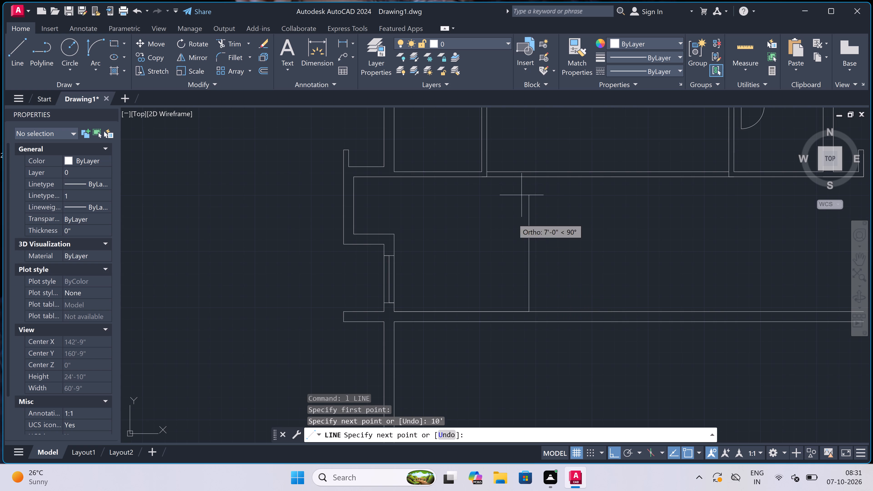
pyautogui.scroll(-2, 507, 229)
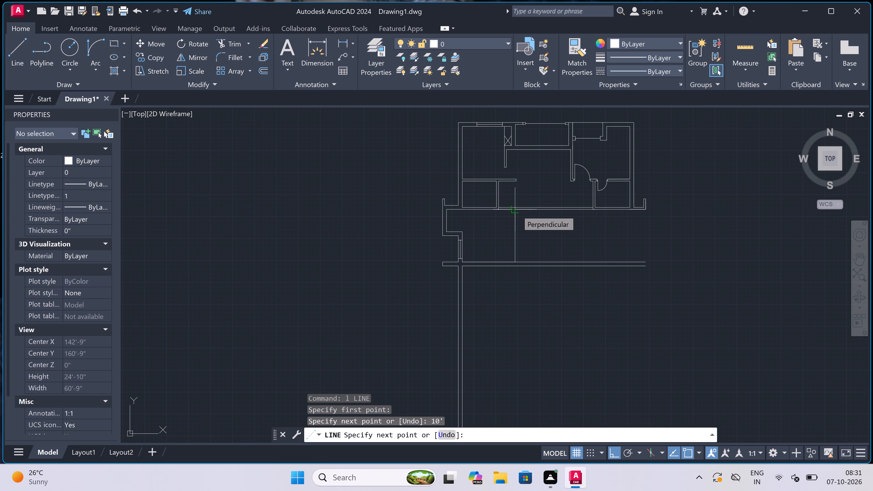
pyautogui.scroll(3, 517, 211)
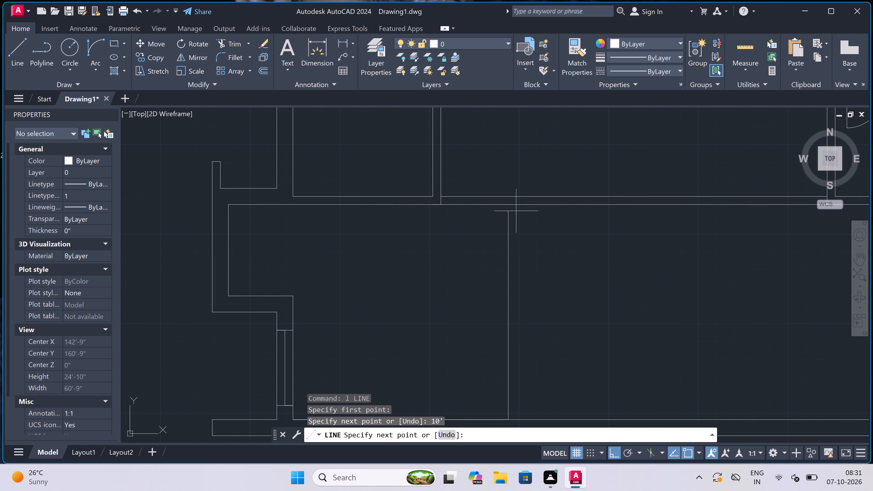
pyautogui.click(510, 205)
pyautogui.scroll(2, 533, 202)
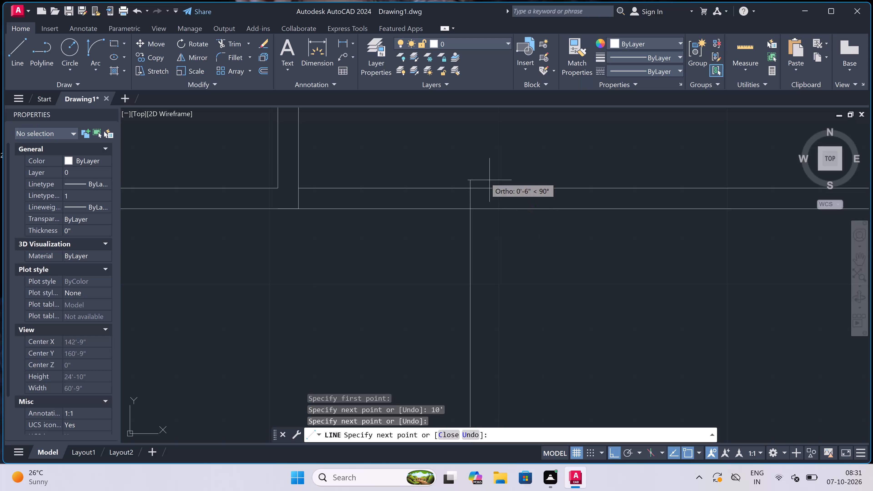
pyautogui.click(469, 191)
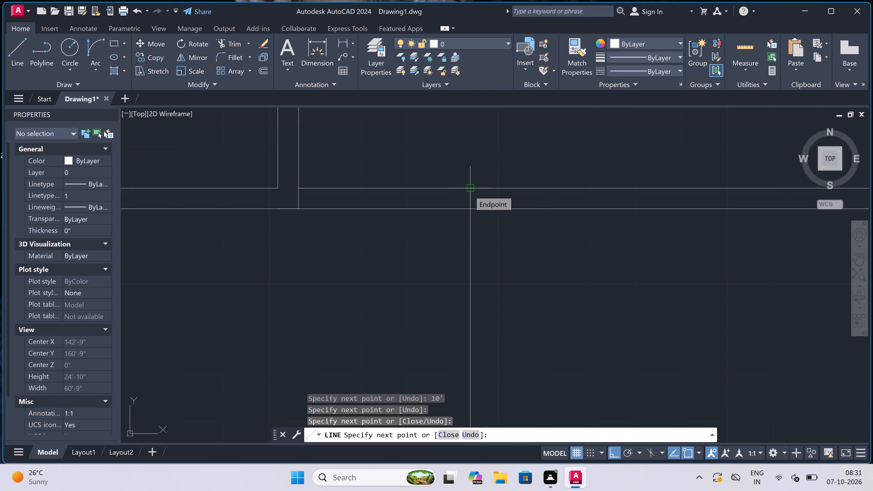
# Extend the vertical partition line 4.5" upward beyond the upper wall's top face.
pyautogui.scroll(-2, 469, 191)
pyautogui.scroll(2, 467, 171)
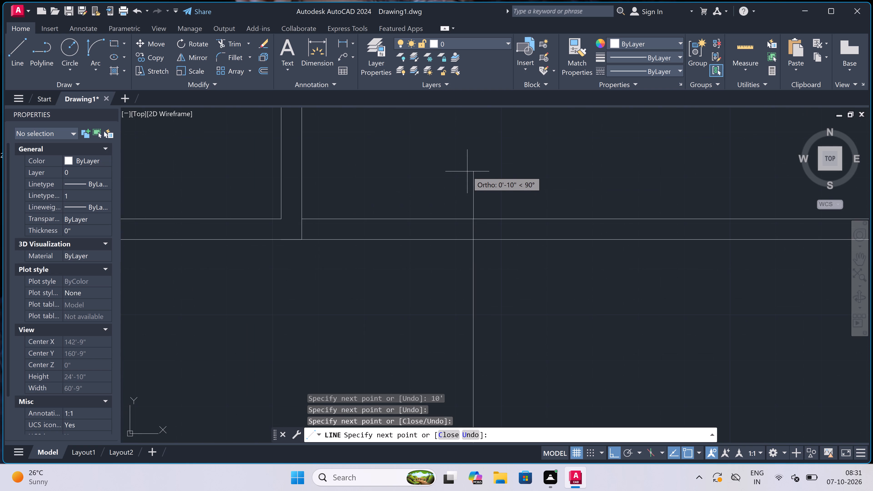
pyautogui.scroll(-2, 467, 171)
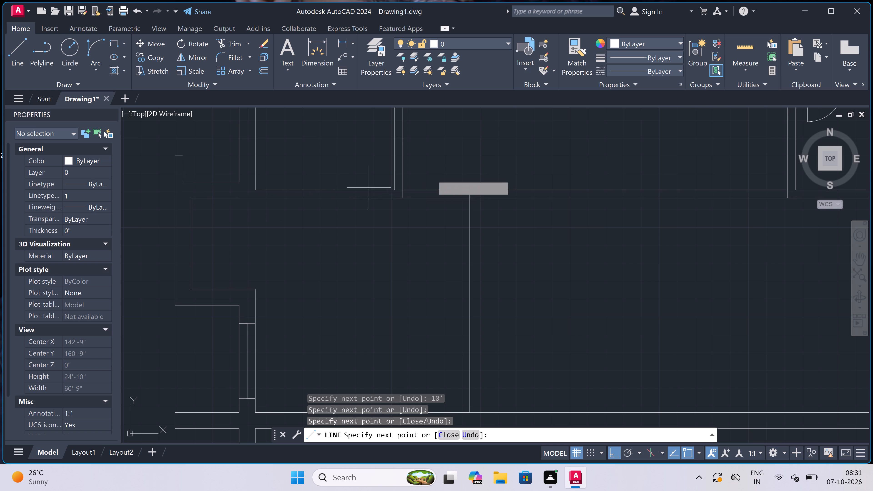
pyautogui.scroll(2, 473, 174)
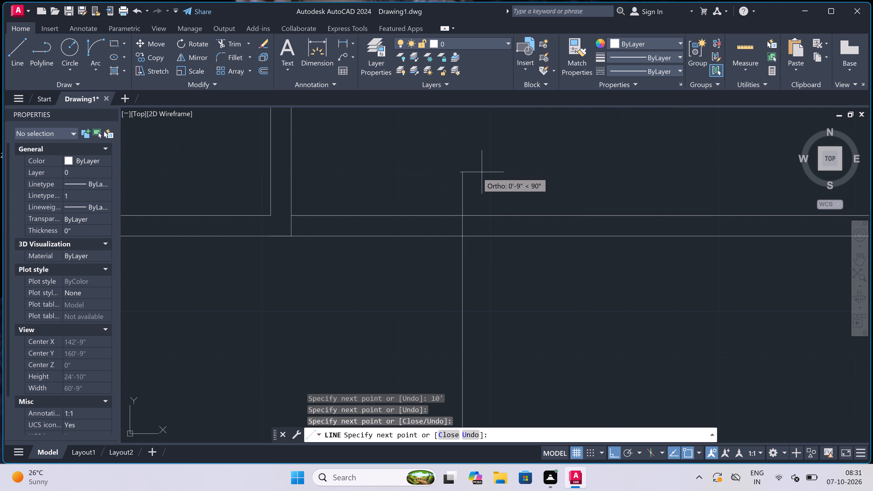
pyautogui.press('4')
pyautogui.press('.')
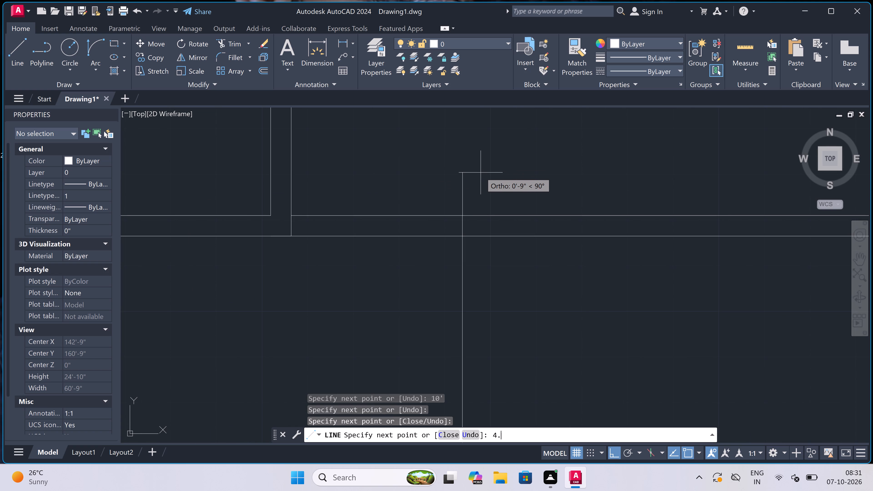
pyautogui.press('5')
pyautogui.hotkey('shift', '"')
pyautogui.press('space')
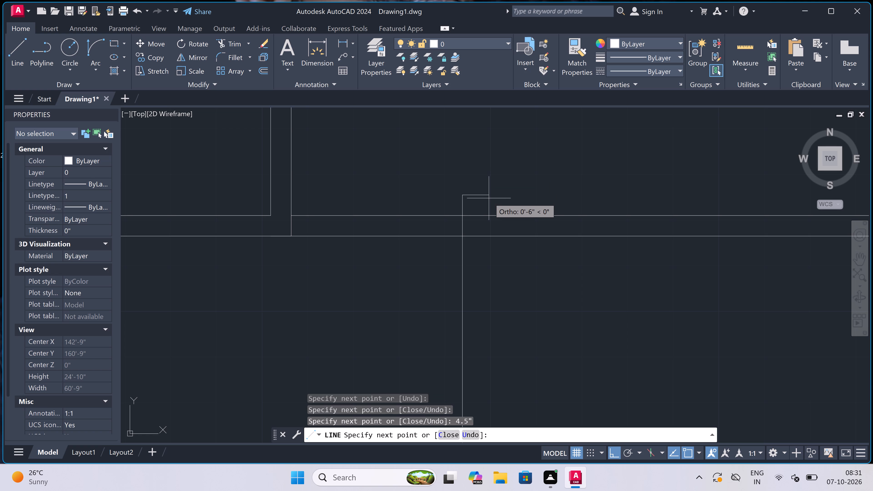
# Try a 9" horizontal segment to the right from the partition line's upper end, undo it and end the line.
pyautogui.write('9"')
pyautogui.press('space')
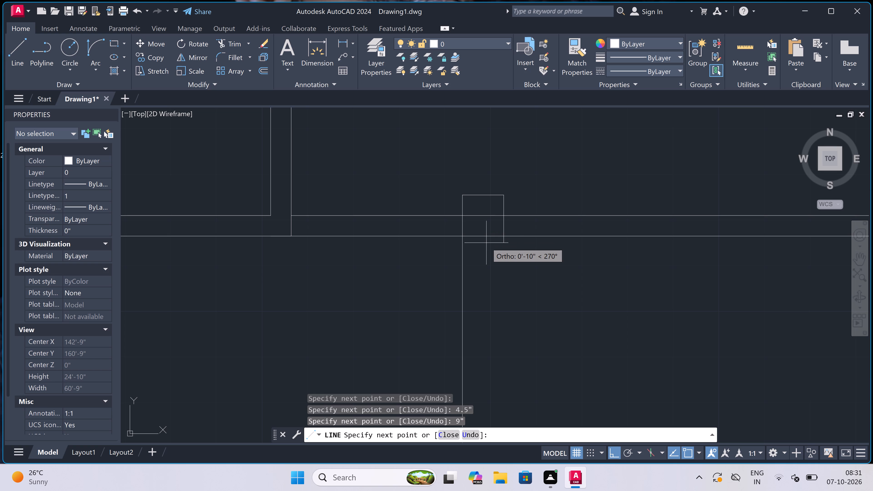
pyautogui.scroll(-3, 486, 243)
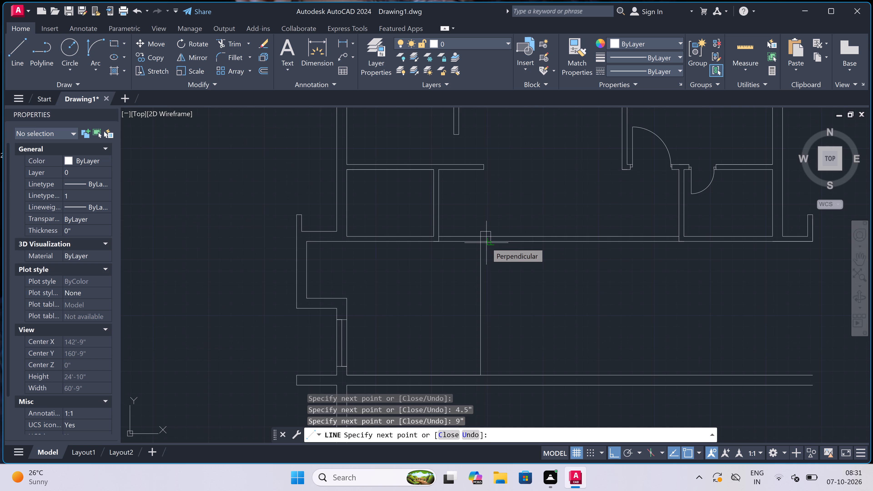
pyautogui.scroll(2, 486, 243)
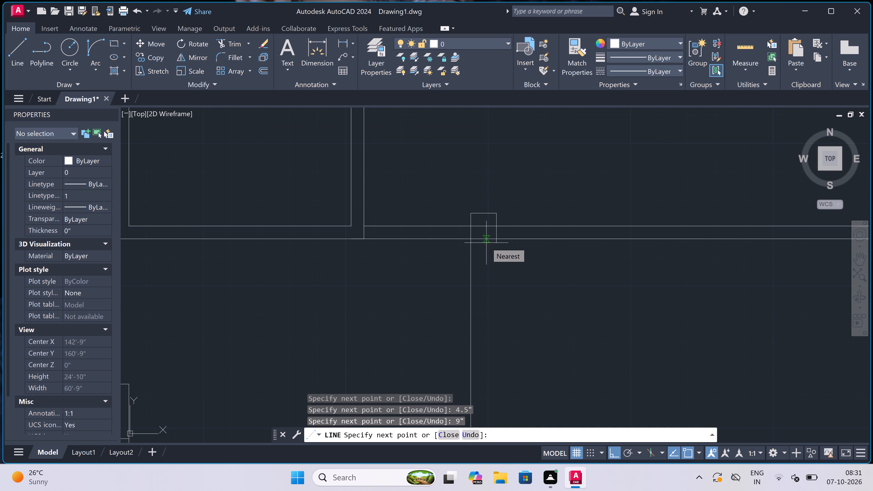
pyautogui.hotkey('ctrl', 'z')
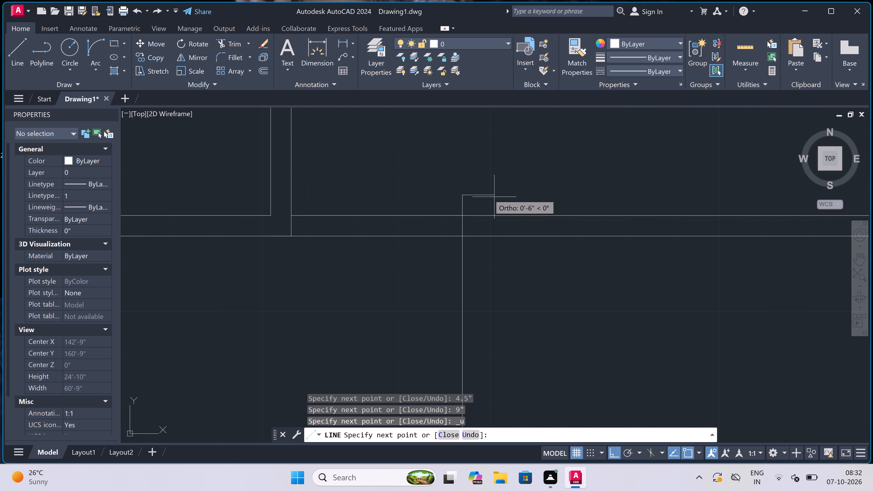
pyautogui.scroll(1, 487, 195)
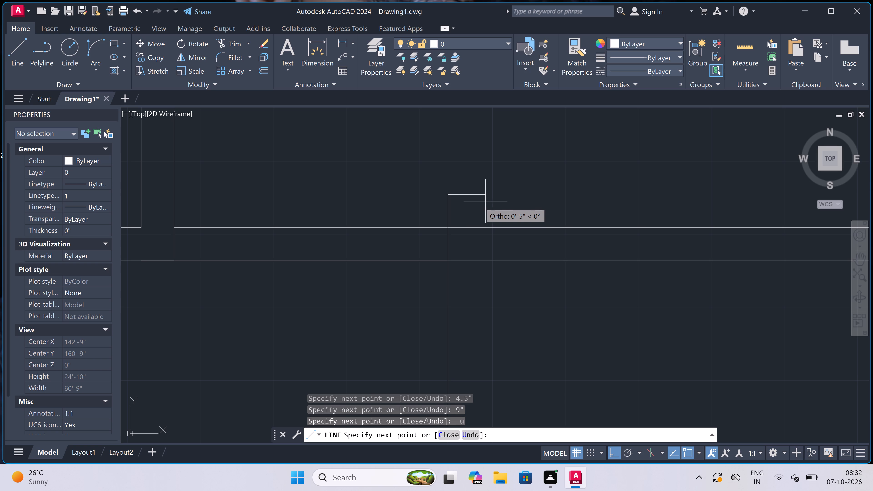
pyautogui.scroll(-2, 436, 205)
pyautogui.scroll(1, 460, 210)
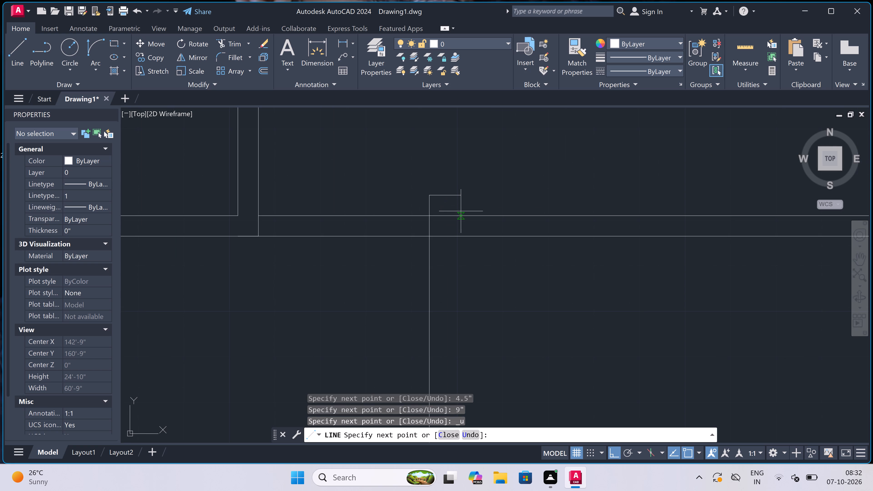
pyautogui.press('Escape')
# Draw the partition's second face: 4.5" right along the lower wall from the first line's base, and up to the upper wall's lower face.
pyautogui.press('space')
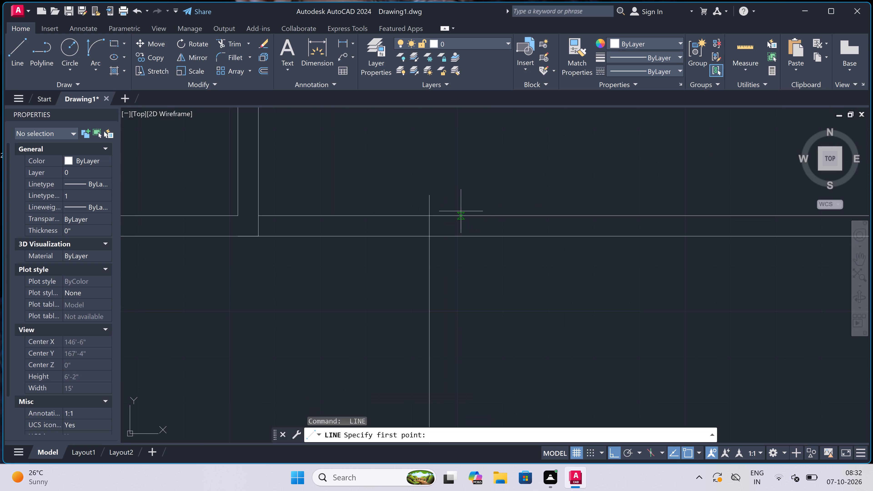
pyautogui.scroll(-2, 467, 211)
pyautogui.scroll(-2, 467, 256)
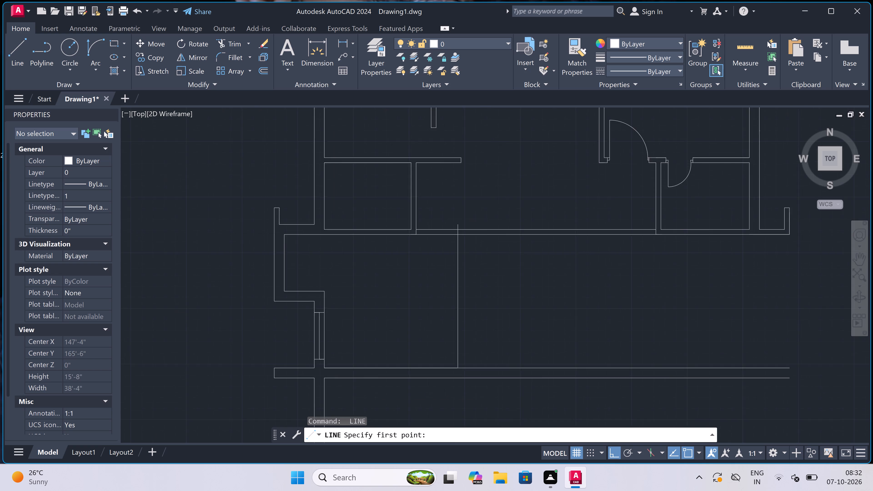
pyautogui.scroll(-2, 467, 256)
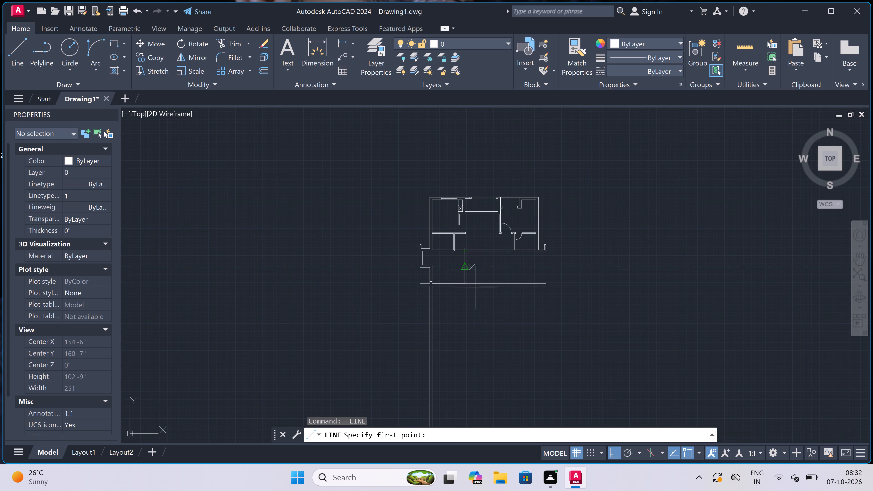
pyautogui.scroll(4, 473, 284)
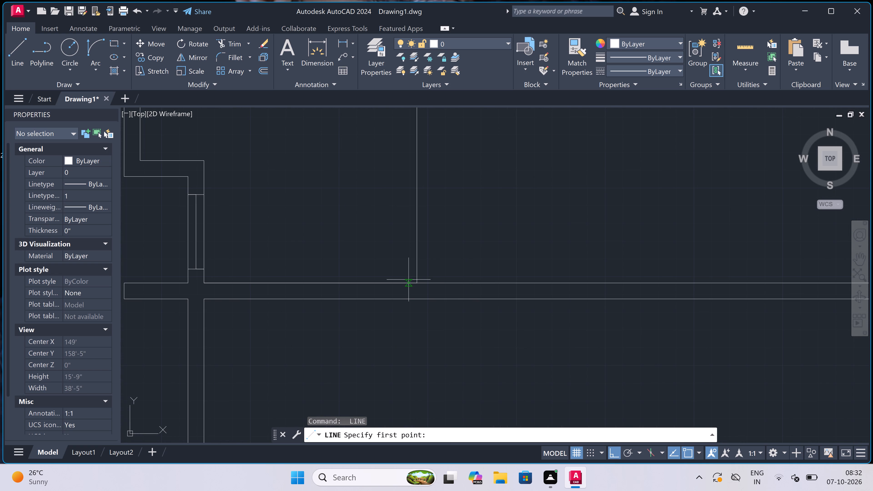
pyautogui.click(418, 281)
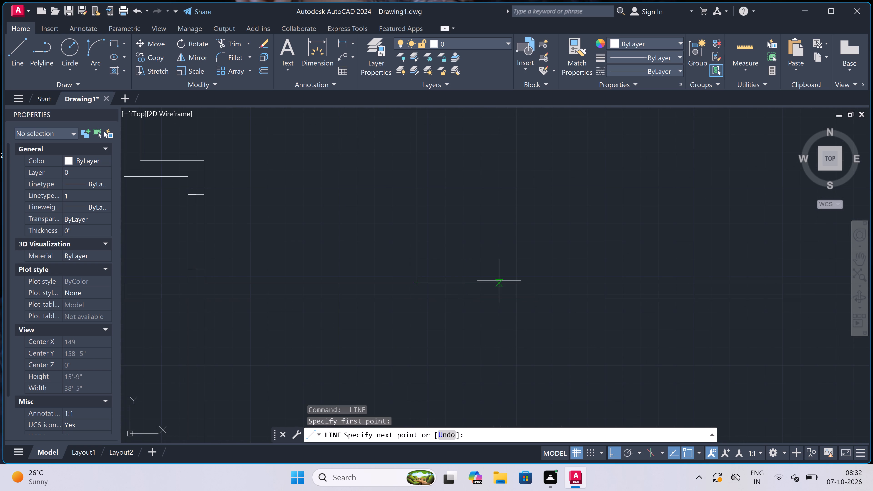
pyautogui.press('4')
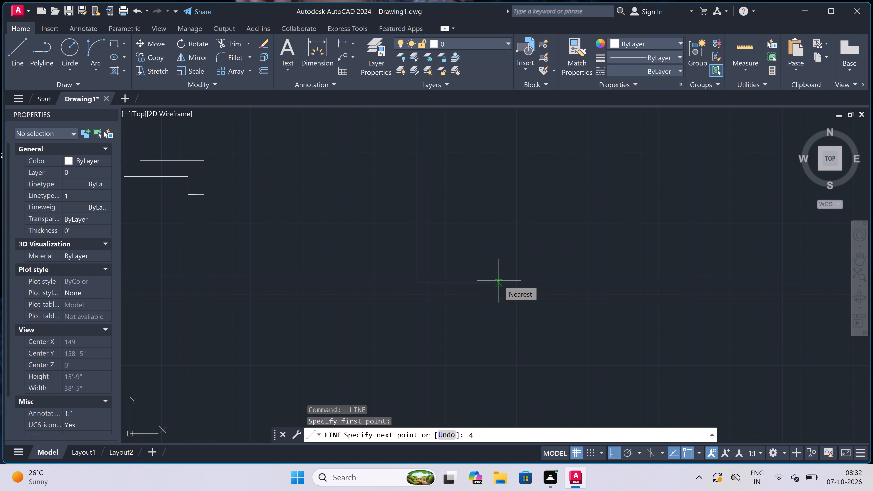
pyautogui.write('.5')
pyautogui.hotkey('shift', '"')
pyautogui.press('space')
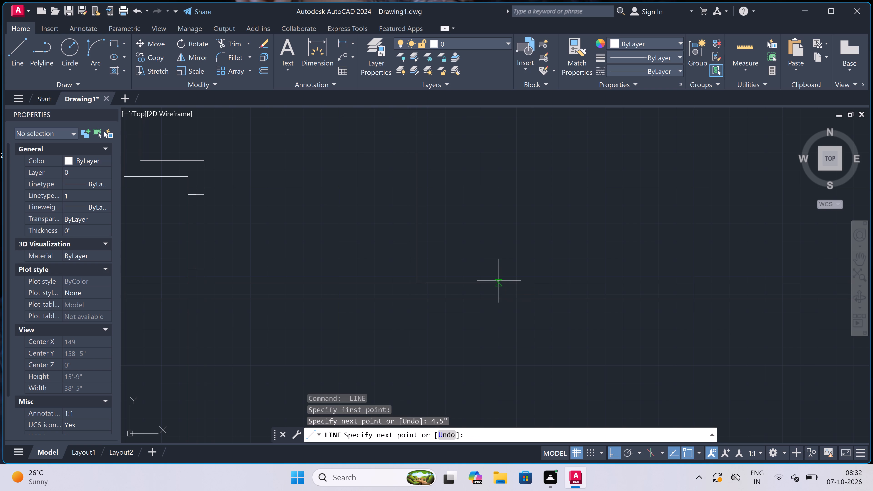
pyautogui.scroll(-2, 499, 281)
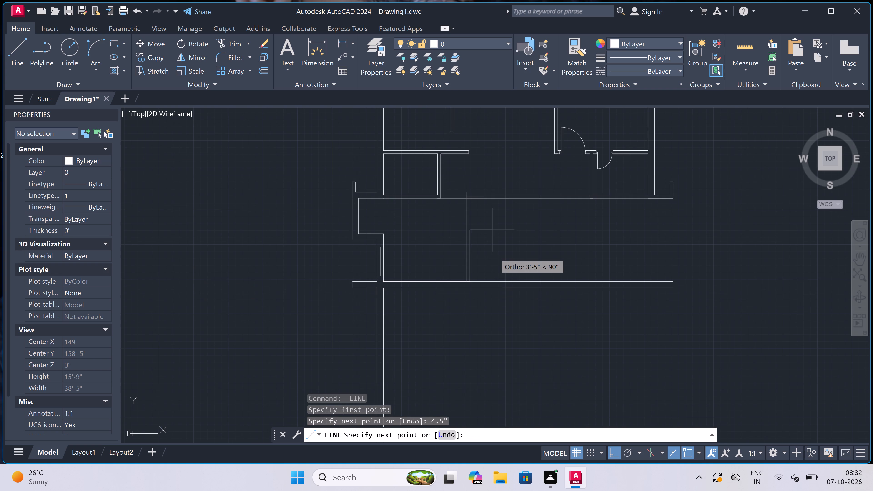
pyautogui.scroll(3, 479, 189)
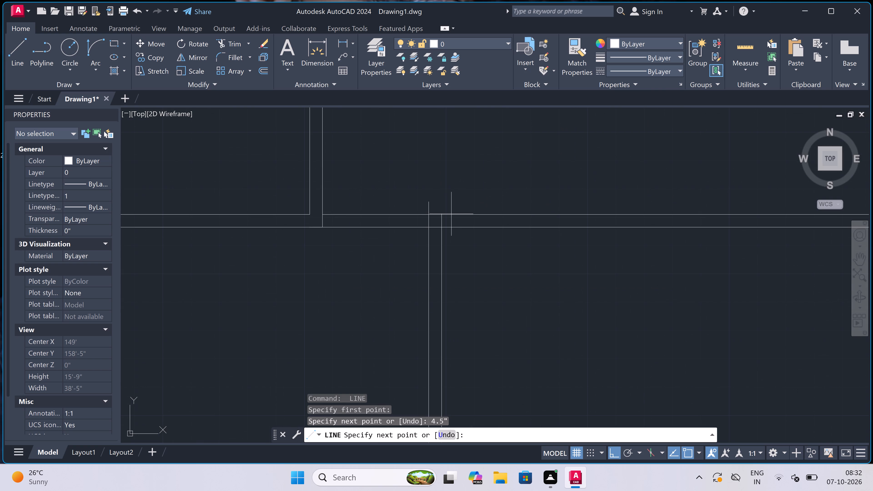
pyautogui.click(443, 230)
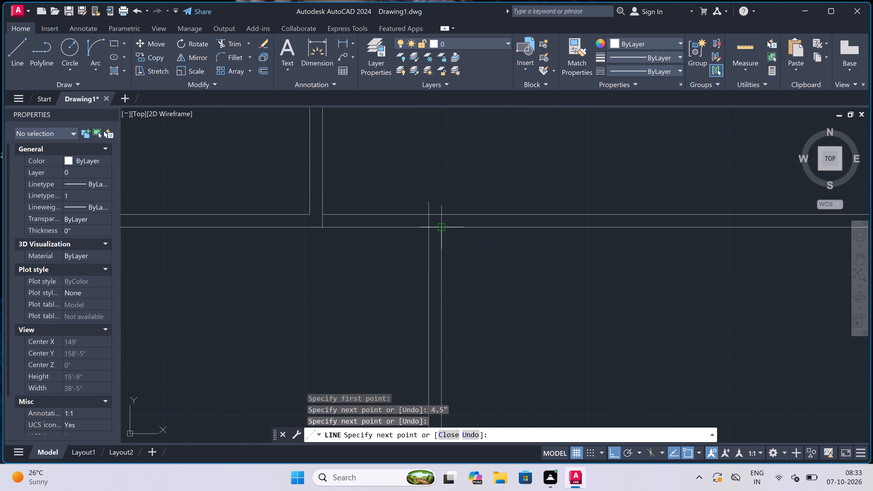
pyautogui.scroll(1, 443, 224)
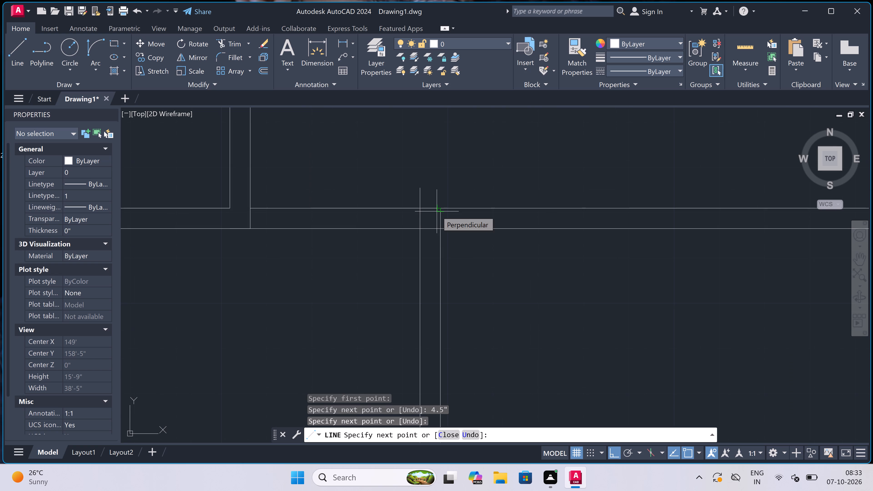
pyautogui.press('Escape')
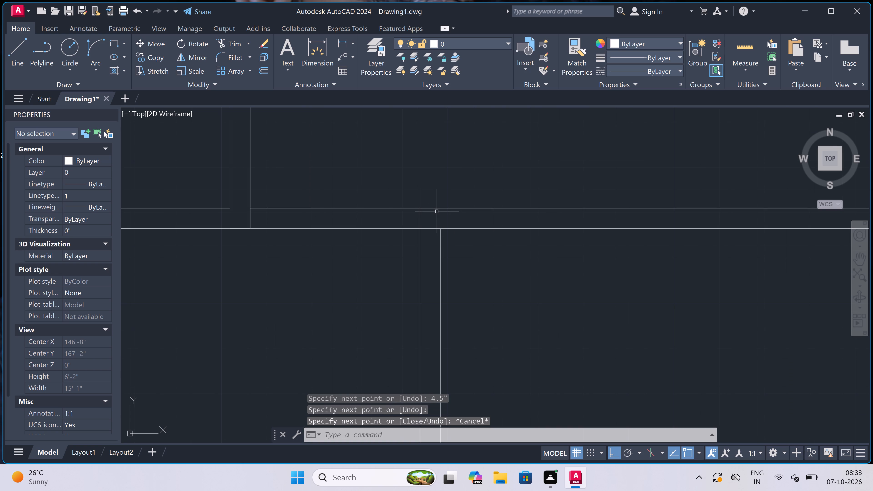
# Outline a pier from the second partition line up level with the first line's top, left 4.5" past it, and down to the upper wall's lower face.
pyautogui.scroll(2, 449, 195)
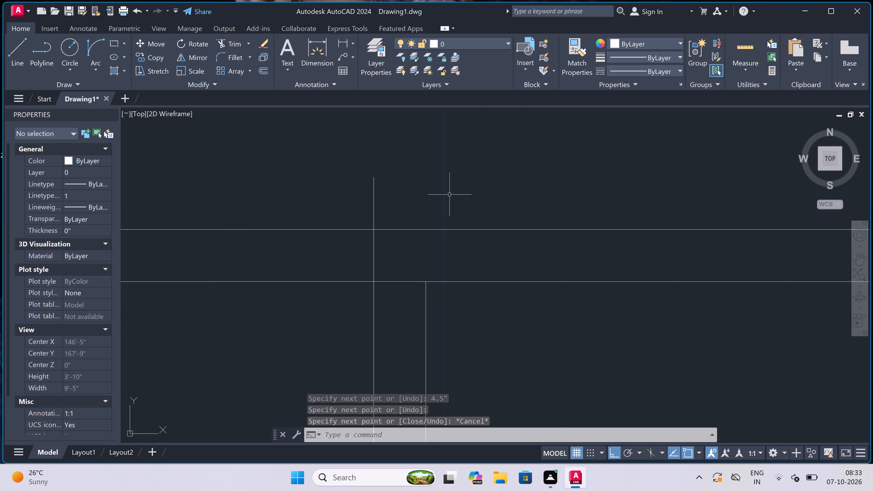
pyautogui.write('l')
pyautogui.press('space')
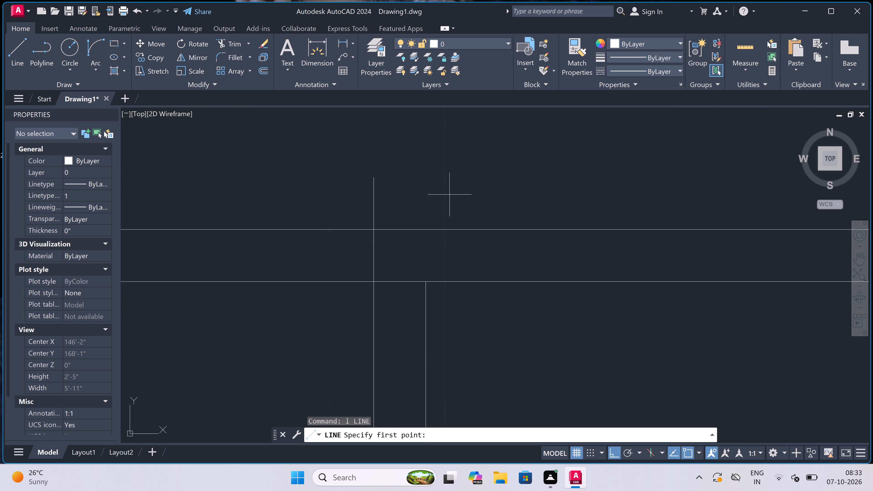
pyautogui.moveTo(427, 283); pyautogui.dragTo(428, 282)
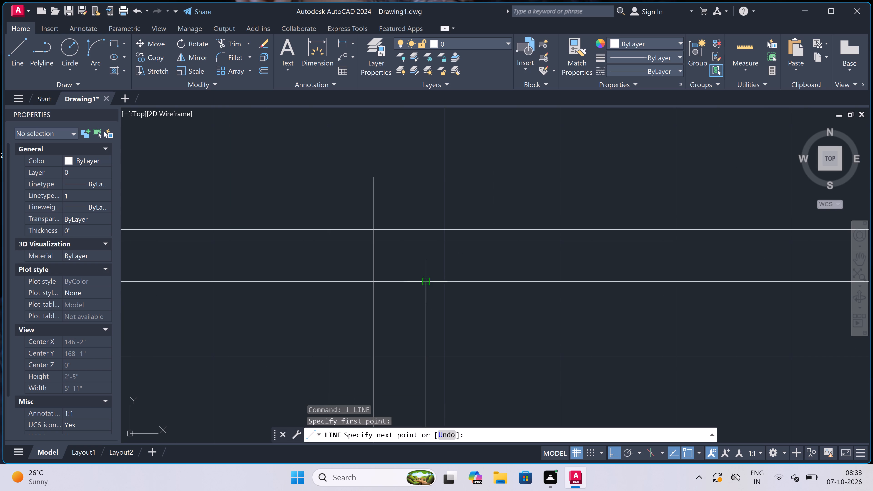
pyautogui.moveTo(428, 282); pyautogui.dragTo(432, 273)
pyautogui.moveTo(429, 177); pyautogui.dragTo(426, 177)
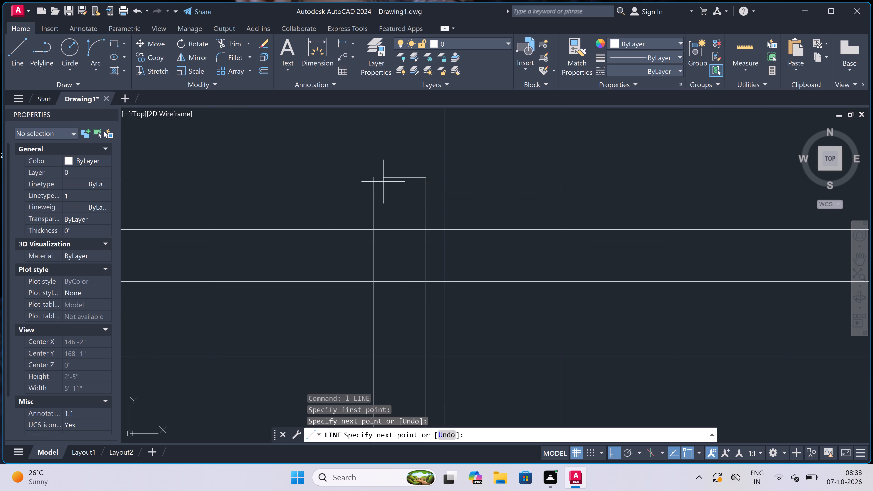
pyautogui.click(378, 175)
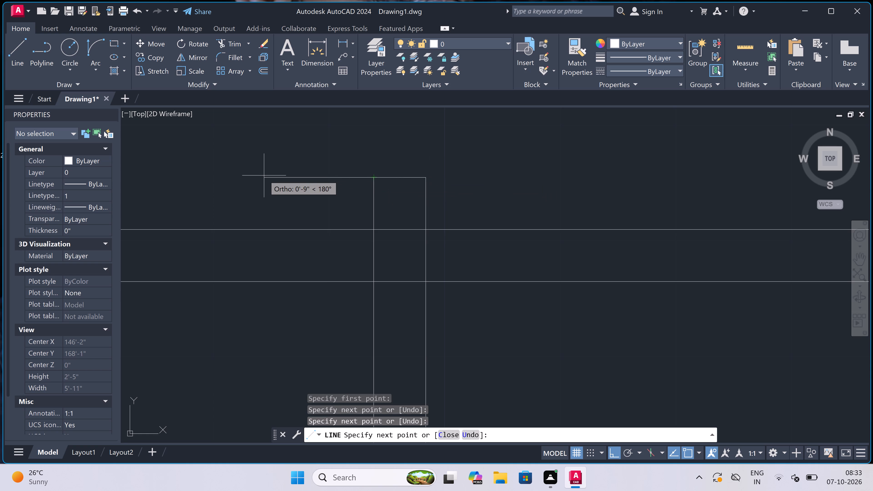
pyautogui.write('4.5')
pyautogui.write('"')
pyautogui.press('space')
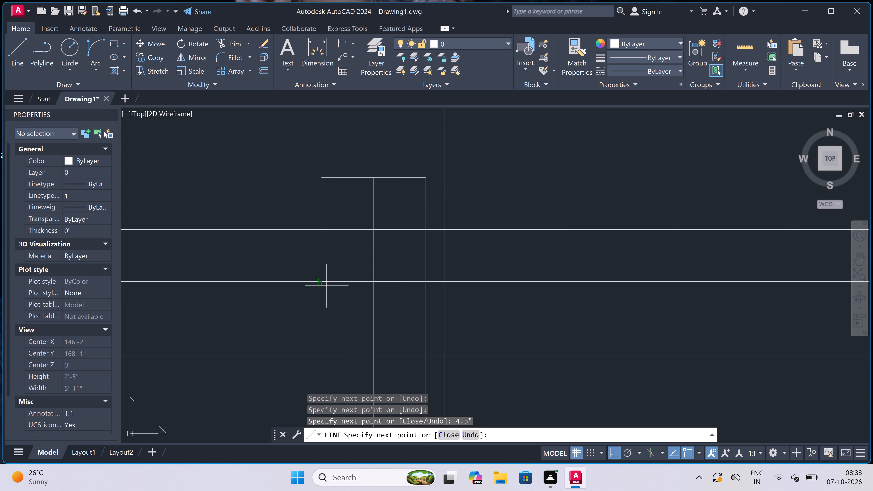
pyautogui.moveTo(327, 295); pyautogui.dragTo(332, 304)
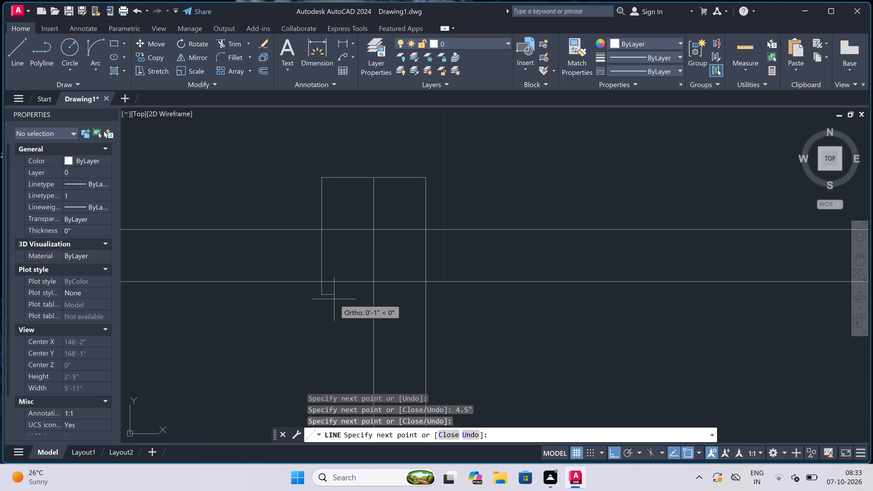
pyautogui.hotkey('ctrl', 'z')
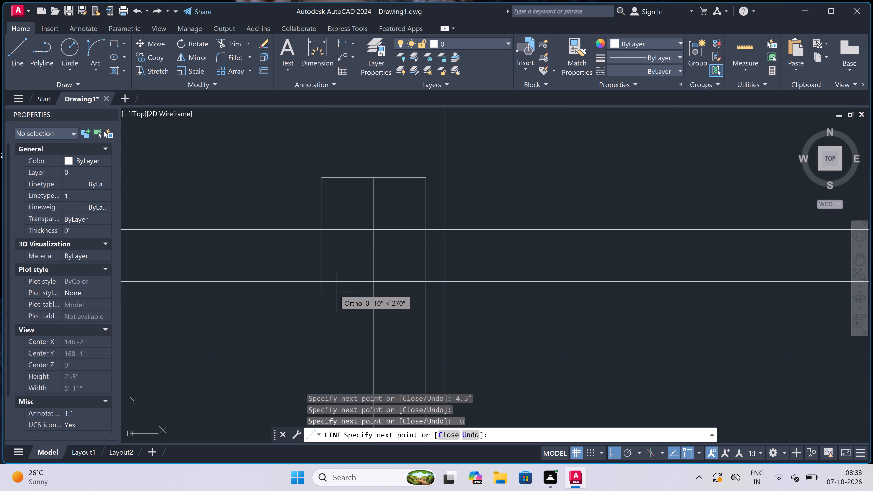
pyautogui.click(319, 283)
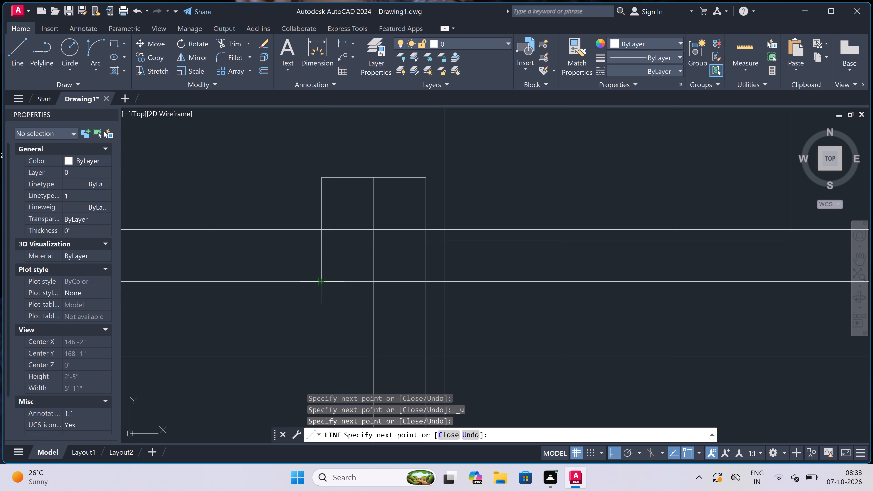
pyautogui.press('Escape')
# Trim the wall-face and partition lines inside the pier, and the lower wall face between the two partition lines.
pyautogui.write('tr')
pyautogui.press('space')
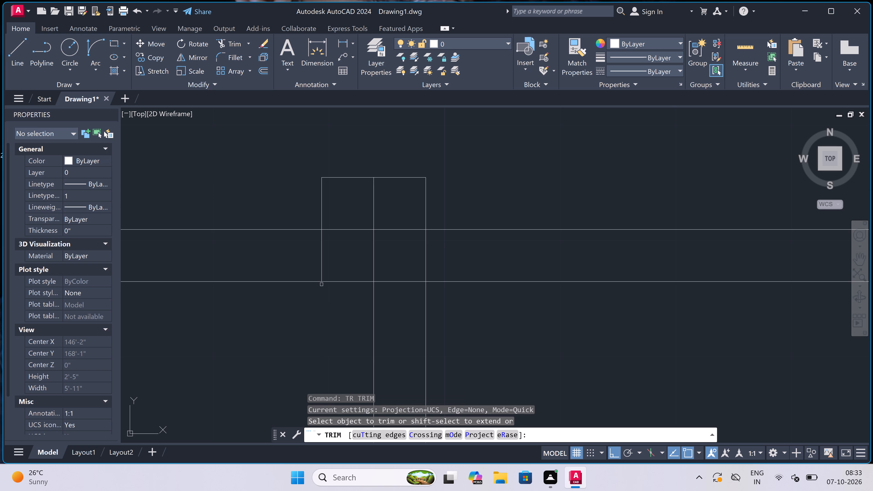
pyautogui.moveTo(351, 229); pyautogui.dragTo(353, 229)
pyautogui.click(367, 225)
pyautogui.moveTo(381, 221); pyautogui.dragTo(381, 224)
pyautogui.click(381, 224)
pyautogui.click(366, 276)
pyautogui.click(382, 265)
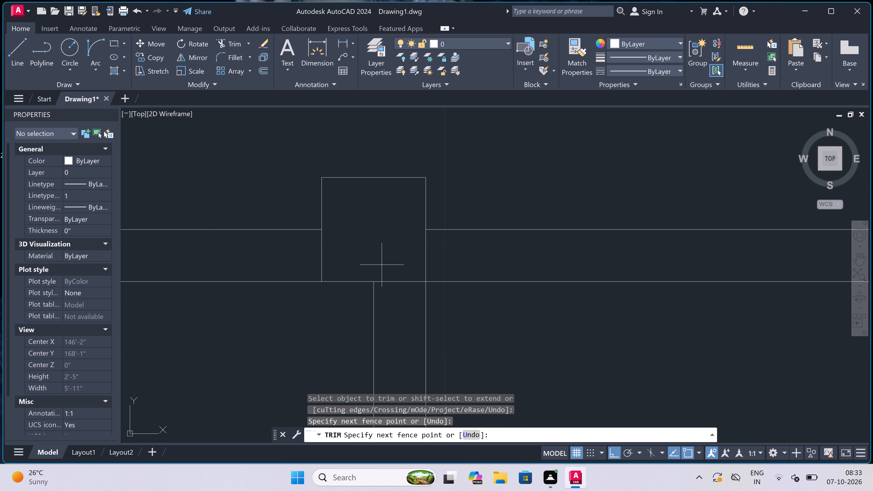
pyautogui.click(389, 296)
# Trim the interior wall's line stub crossing the upper wall and the pier's left side between the two wall faces.
pyautogui.scroll(-5, 372, 228)
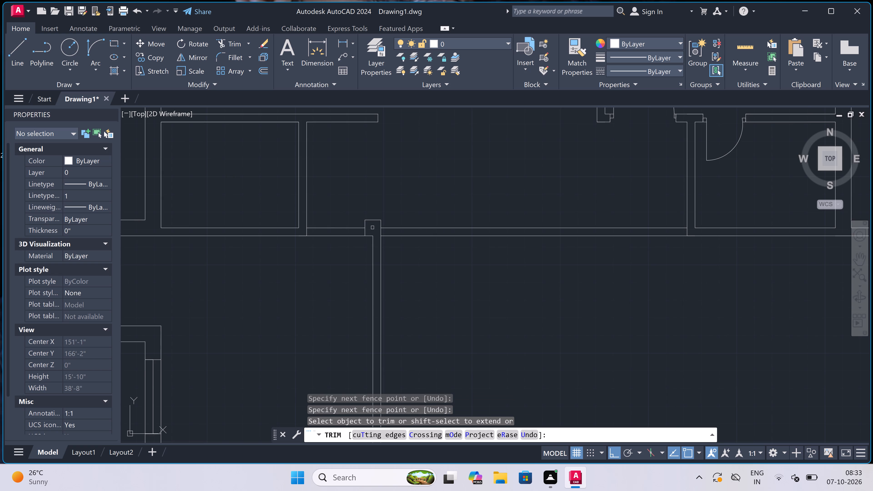
pyautogui.scroll(2, 372, 227)
pyautogui.scroll(-2, 372, 227)
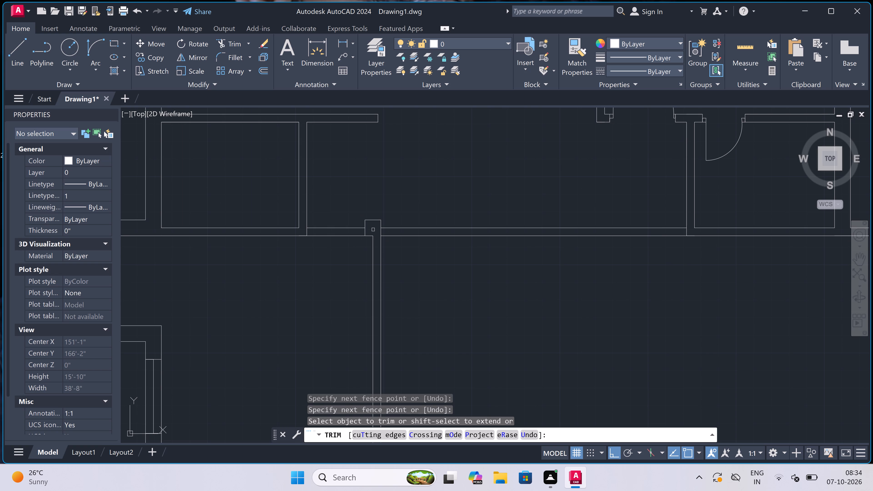
pyautogui.scroll(1, 348, 229)
pyautogui.scroll(1, 275, 234)
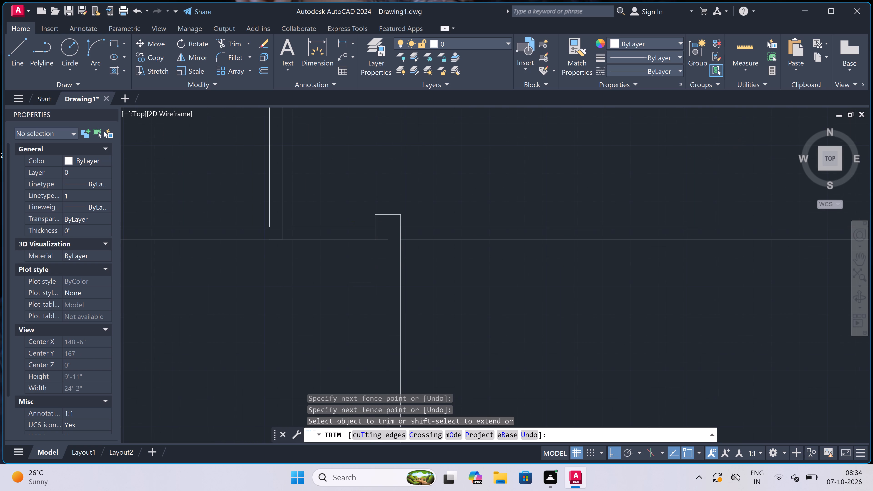
pyautogui.click(274, 232)
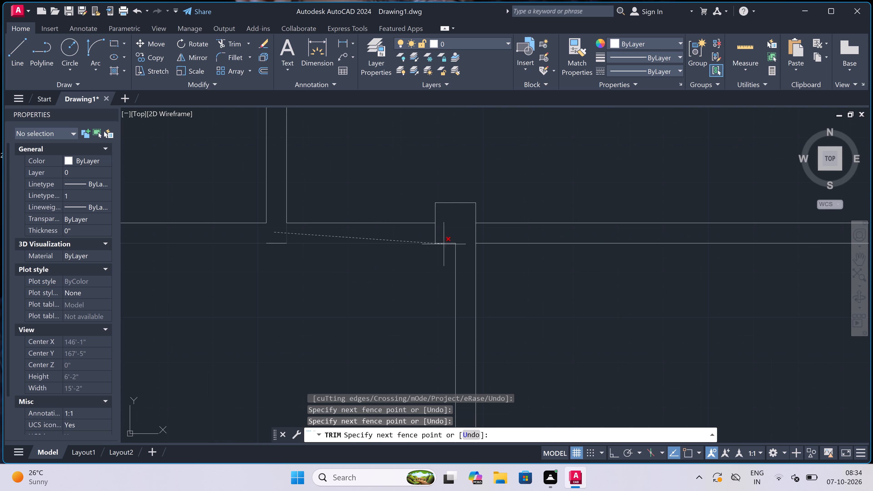
pyautogui.click(432, 239)
pyautogui.scroll(1, 414, 161)
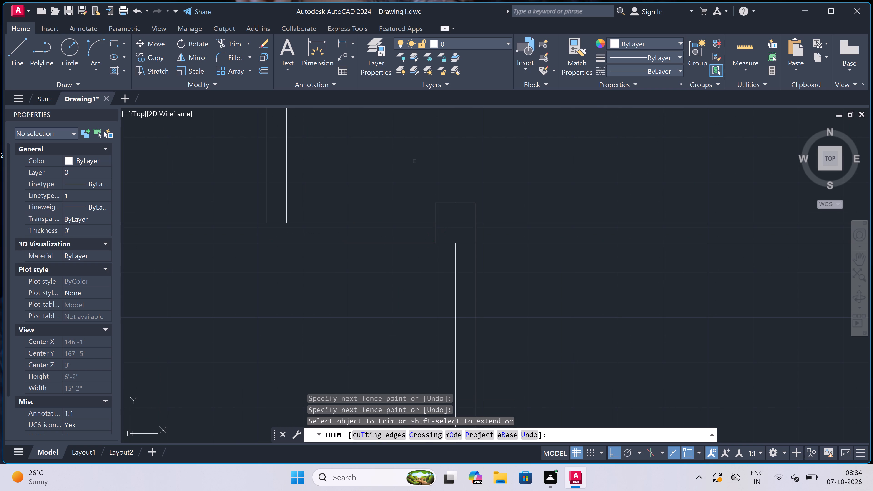
pyautogui.click(465, 271)
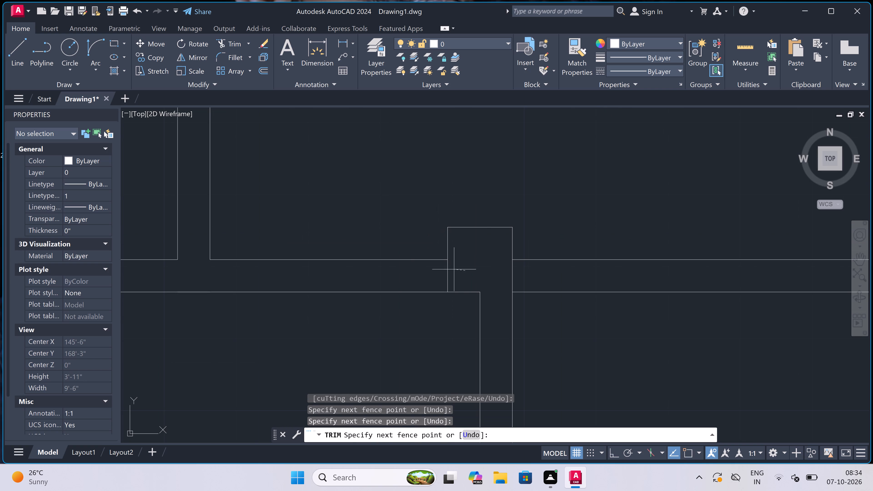
pyautogui.click(405, 265)
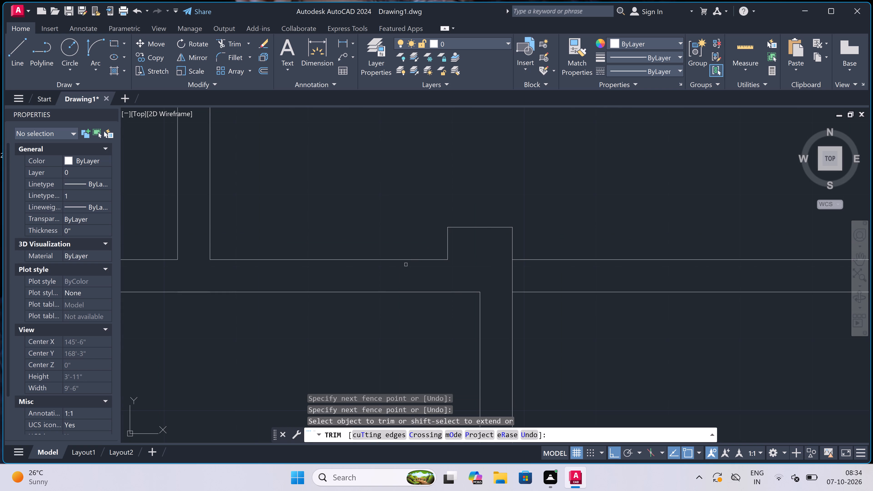
pyautogui.press('Escape')
# Draw a door jamb line across the upper wall just left of the pier, and continue it back to its midpoint.
pyautogui.write('l')
pyautogui.press('space')
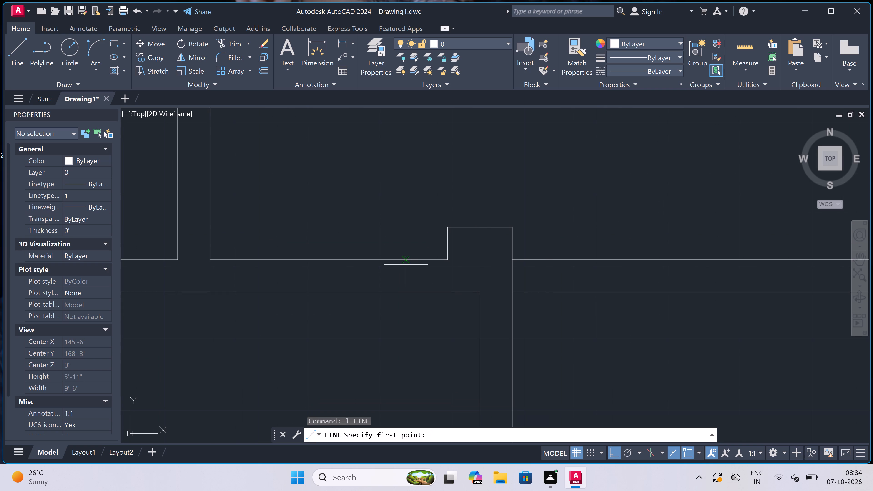
pyautogui.scroll(-1, 414, 261)
pyautogui.scroll(1, 428, 260)
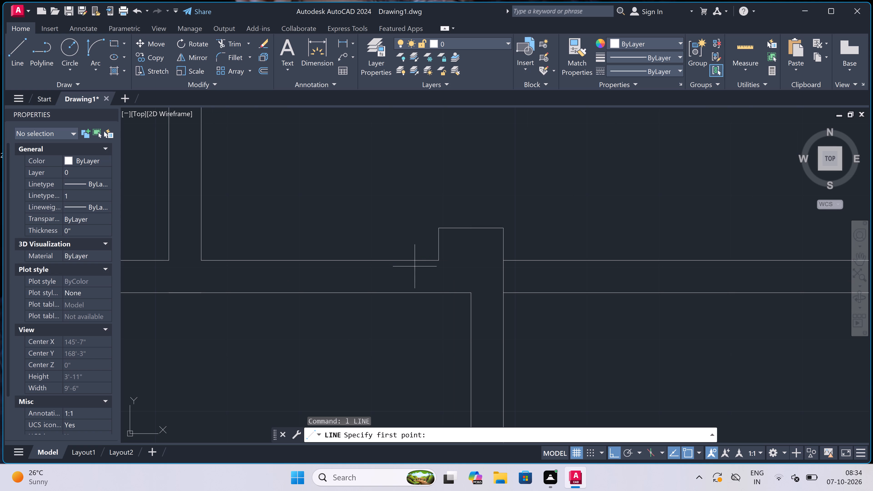
pyautogui.scroll(-1, 418, 263)
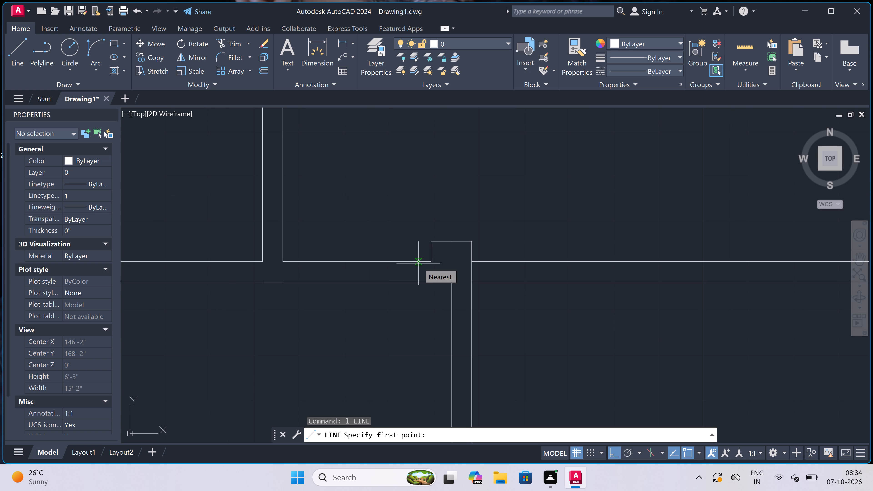
pyautogui.scroll(-4, 418, 263)
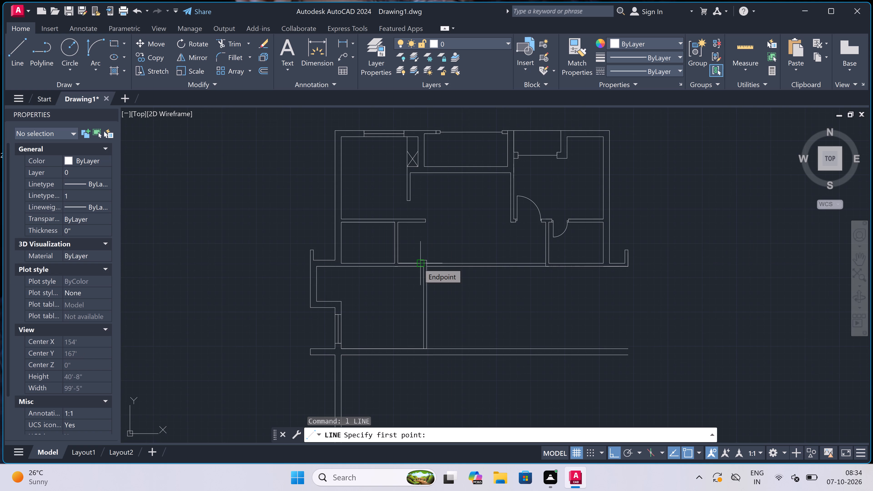
pyautogui.scroll(2, 418, 263)
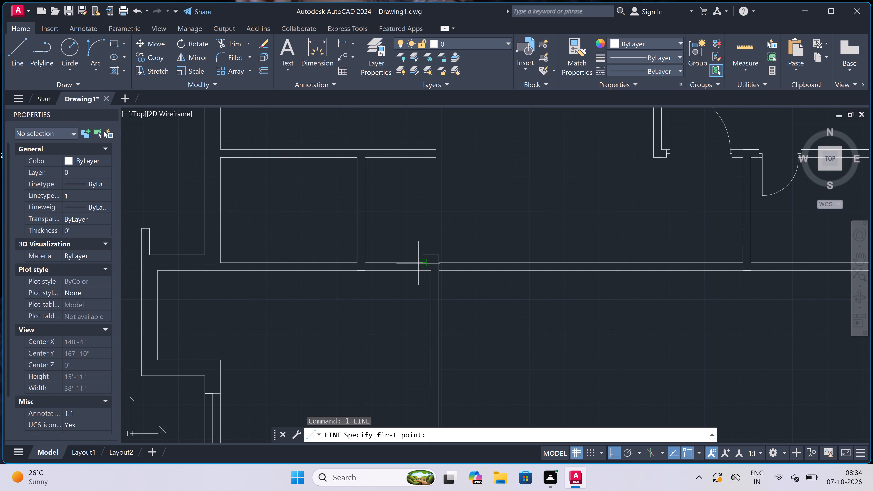
pyautogui.scroll(2, 418, 263)
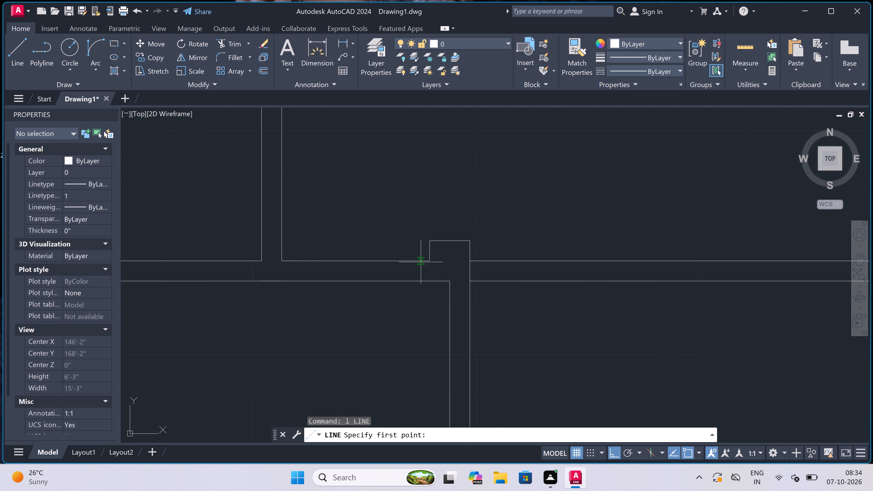
pyautogui.scroll(1, 421, 262)
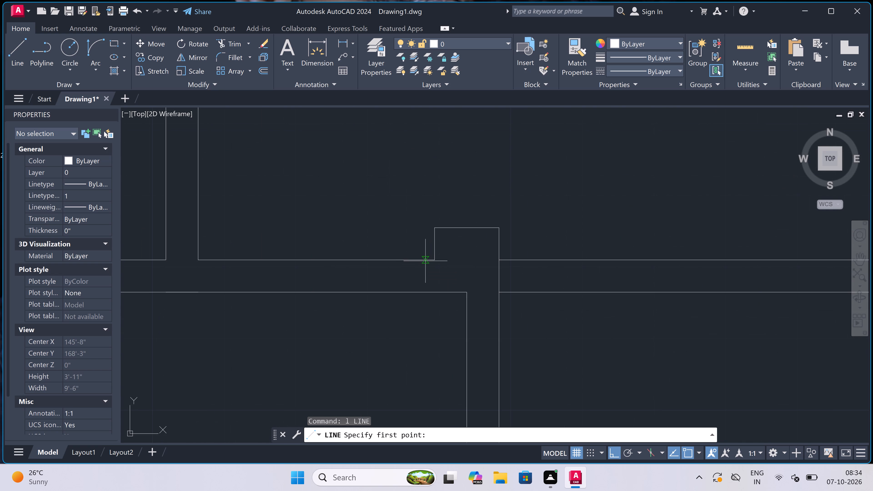
pyautogui.click(425, 261)
pyautogui.click(425, 293)
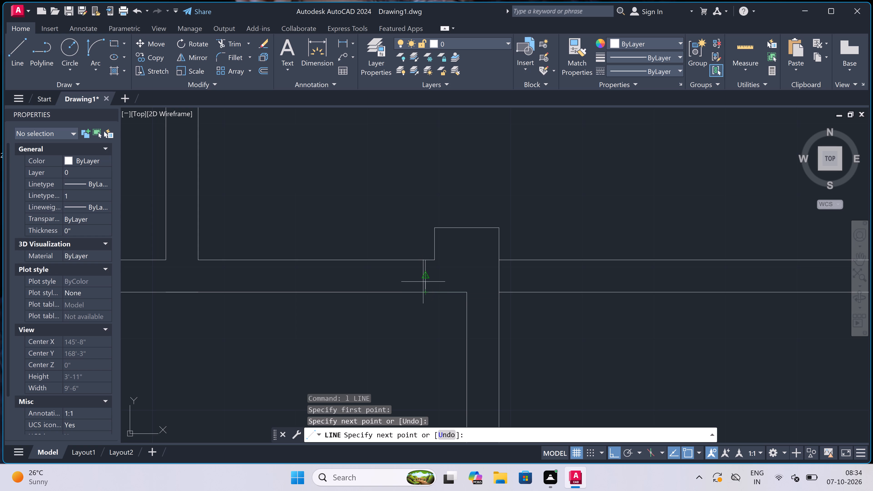
pyautogui.moveTo(428, 280); pyautogui.dragTo(426, 286)
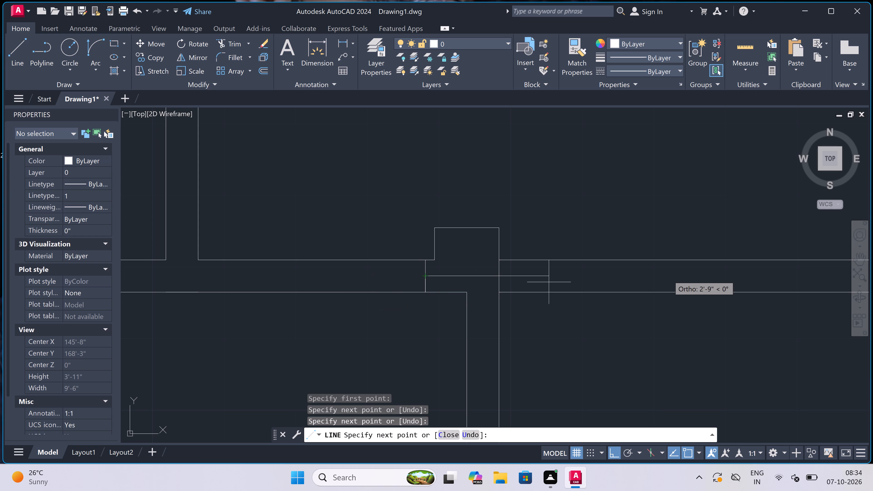
# Continue 2" left from the jamb's midpoint, and add a 3' door leaf straight down from there.
pyautogui.press('2')
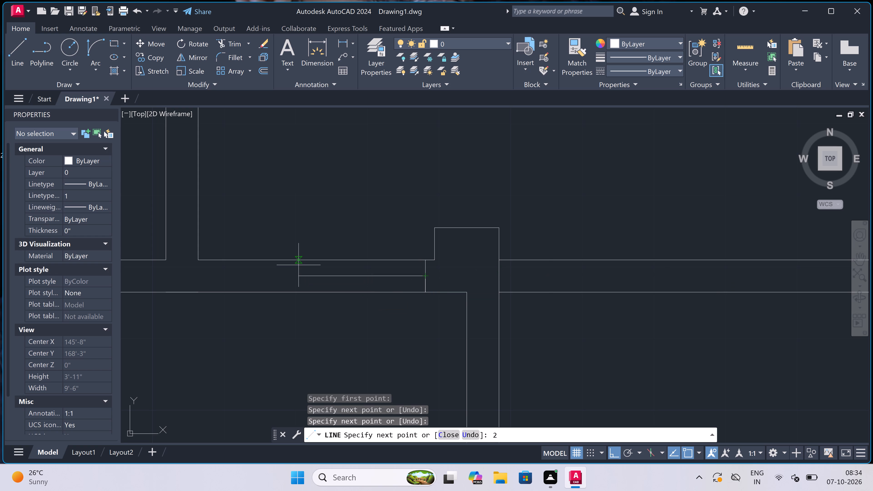
pyautogui.write('"')
pyautogui.press('space')
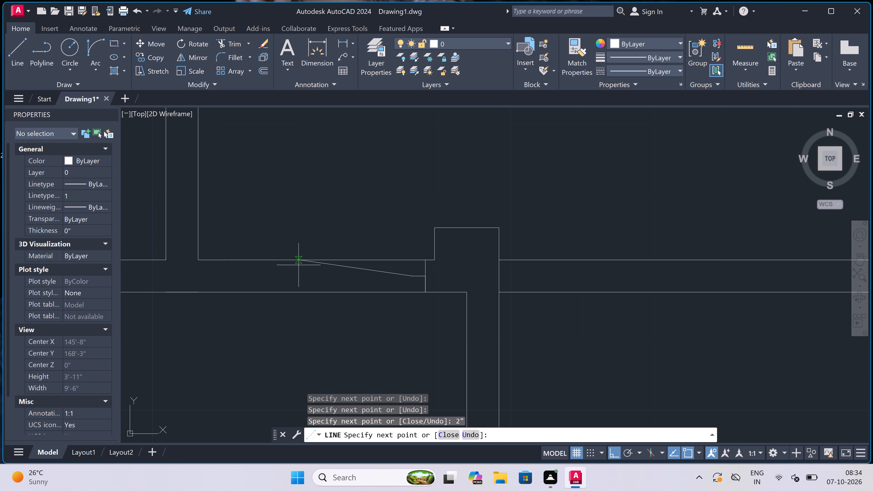
pyautogui.scroll(-2, 373, 258)
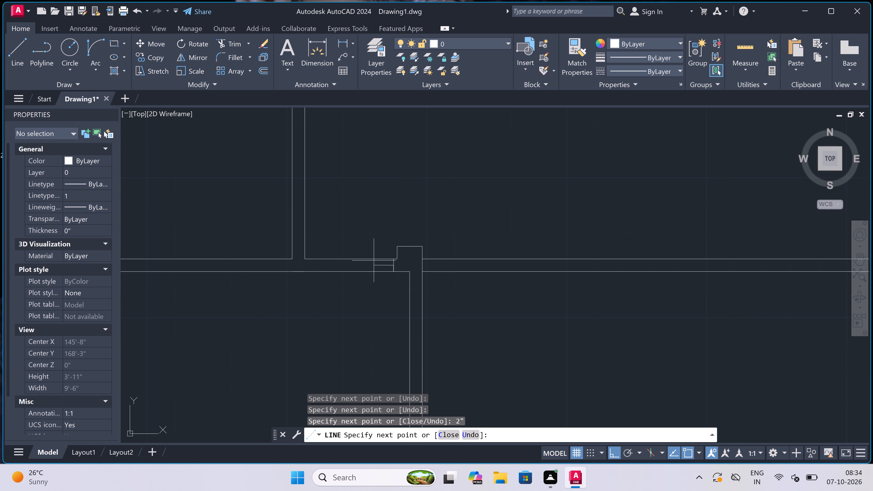
pyautogui.scroll(2, 375, 285)
pyautogui.write("3'")
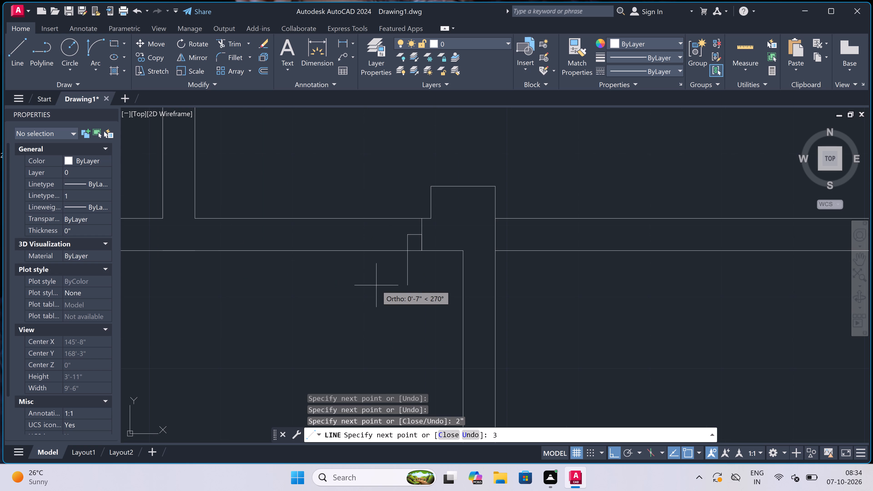
pyautogui.press('space')
pyautogui.press('Escape')
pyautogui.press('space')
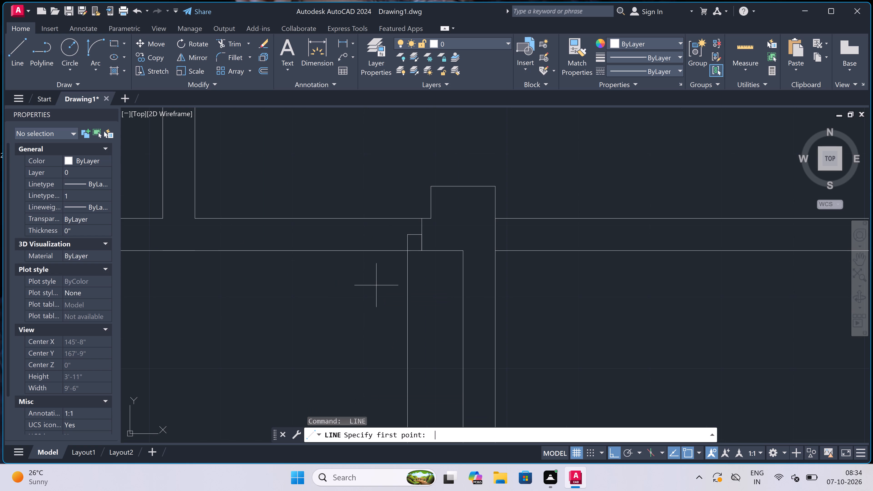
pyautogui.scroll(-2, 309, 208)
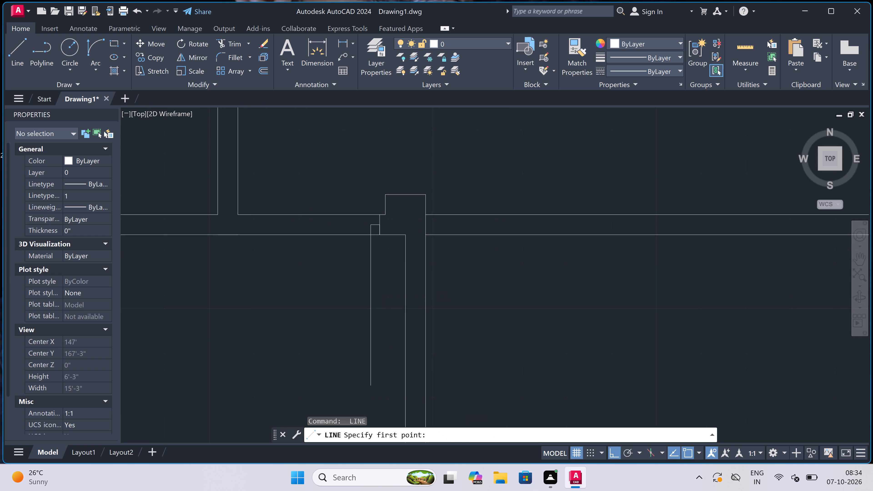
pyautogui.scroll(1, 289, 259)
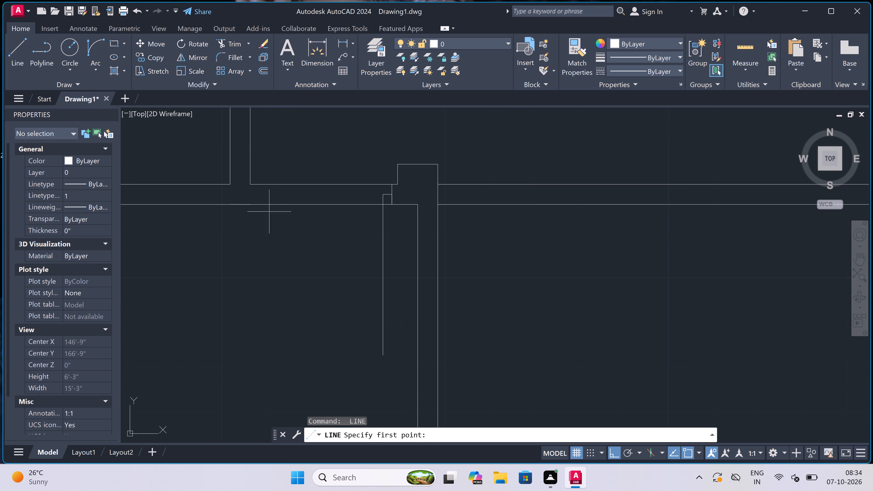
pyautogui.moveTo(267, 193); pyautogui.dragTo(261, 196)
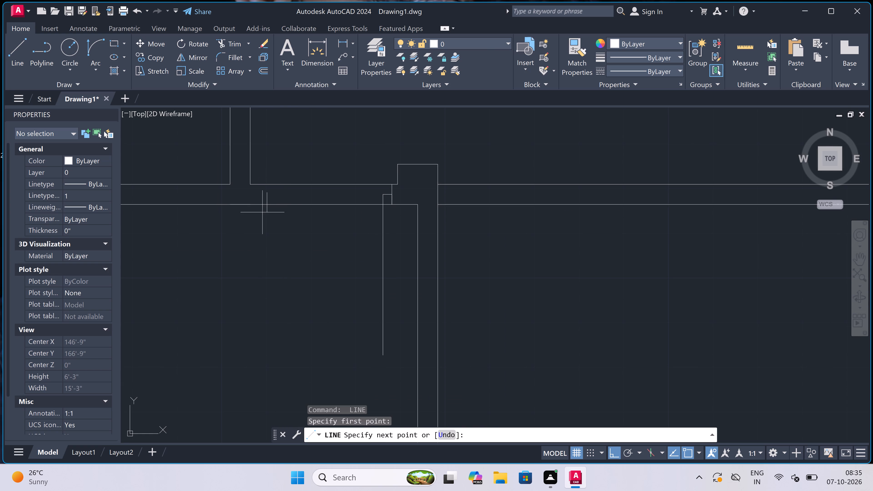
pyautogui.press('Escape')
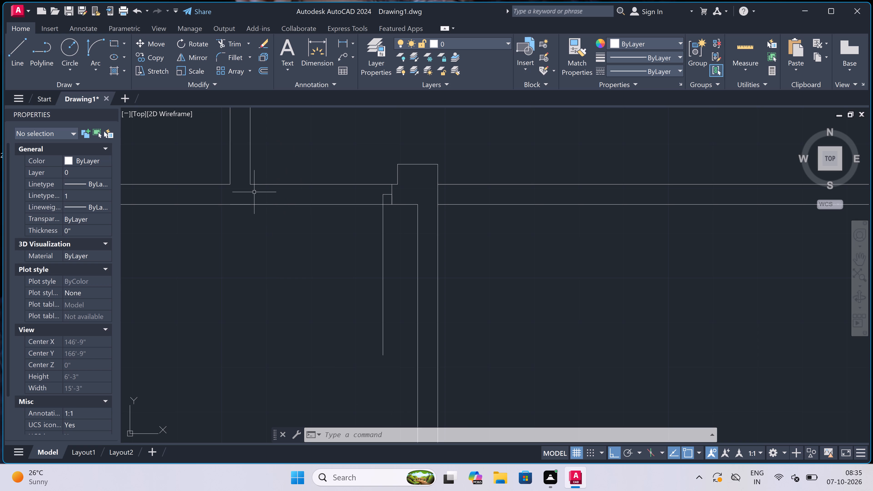
# Draw the opposite jamb across the upper wall just right of the interior wall, with a 2" stop going right from its midpoint.
pyautogui.press('space')
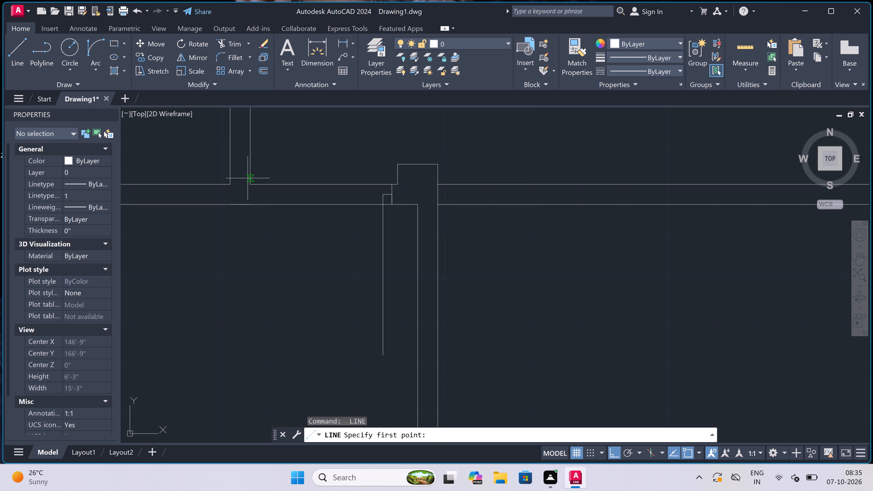
pyautogui.scroll(1, 251, 178)
pyautogui.moveTo(260, 188); pyautogui.dragTo(269, 195)
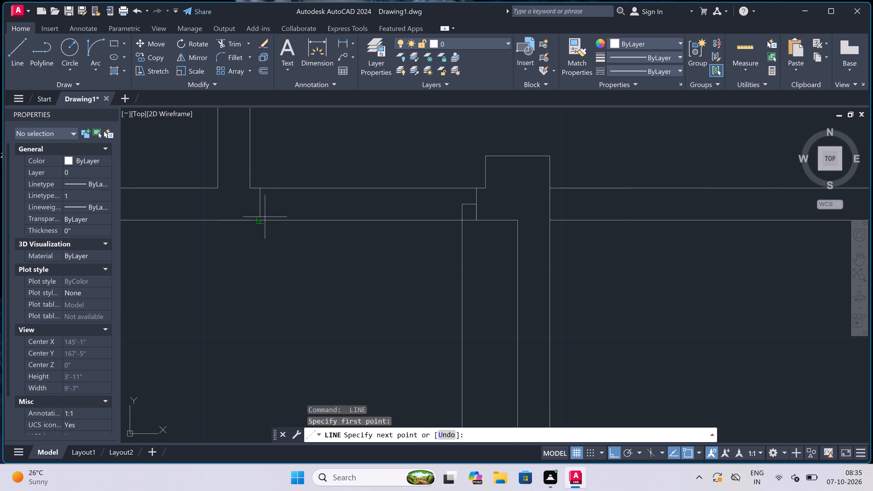
pyautogui.moveTo(256, 221); pyautogui.dragTo(256, 230)
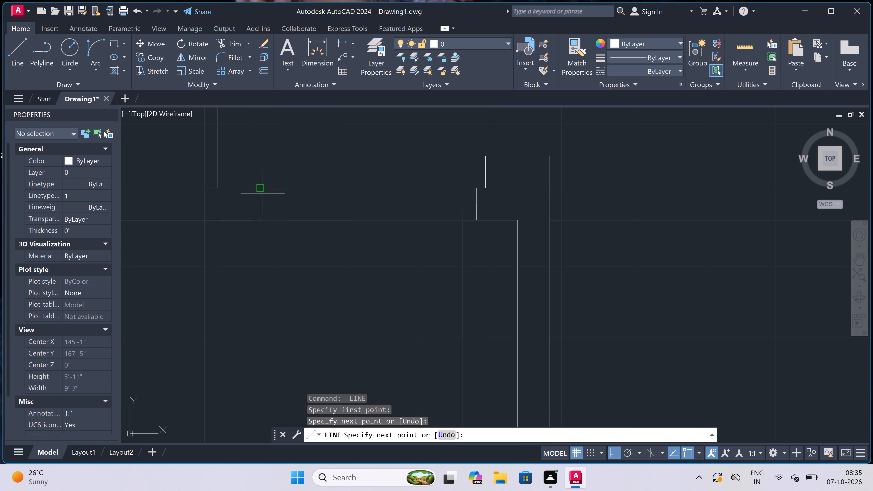
pyautogui.click(259, 204)
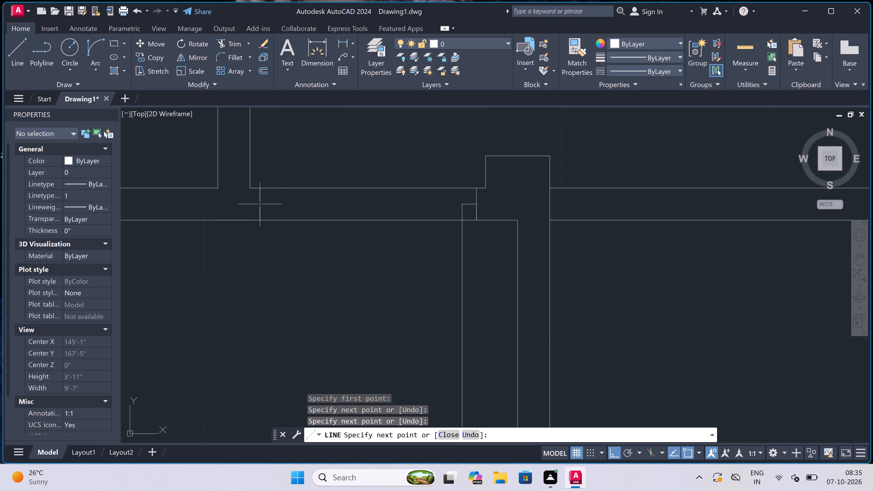
pyautogui.press('2')
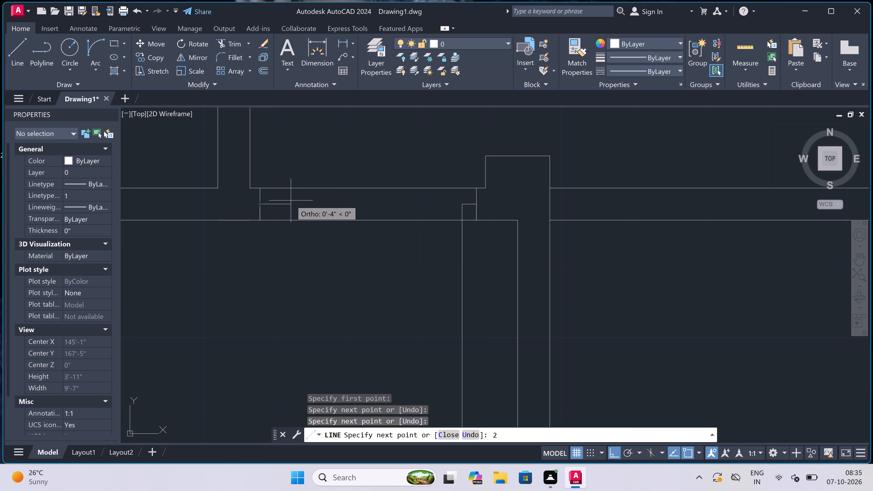
pyautogui.write('"')
pyautogui.press('space')
pyautogui.press('Escape')
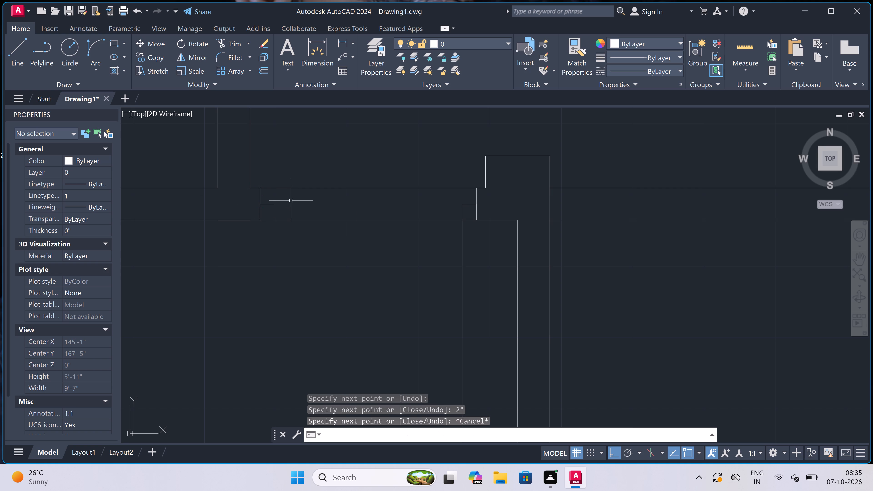
# Draw the door swing as a Start, End, Direction arc from the leaf's lower end to the left stop's free end, heading left.
pyautogui.scroll(-1, 292, 200)
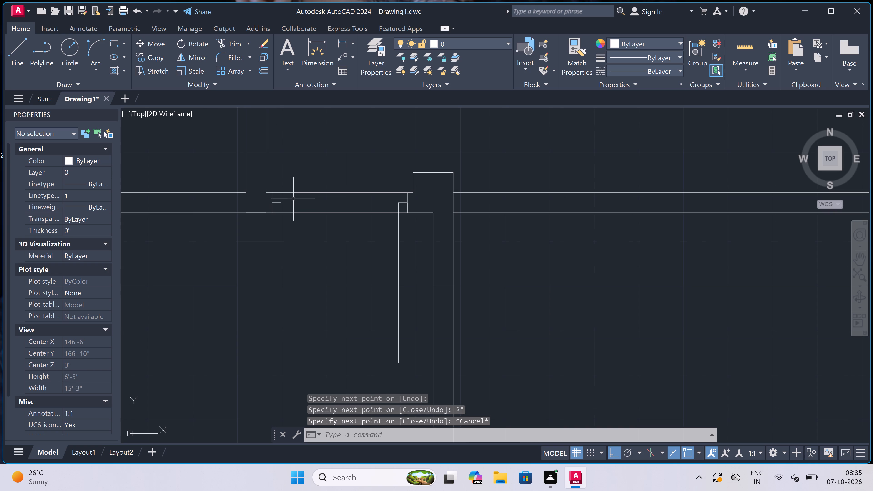
pyautogui.click(91, 48)
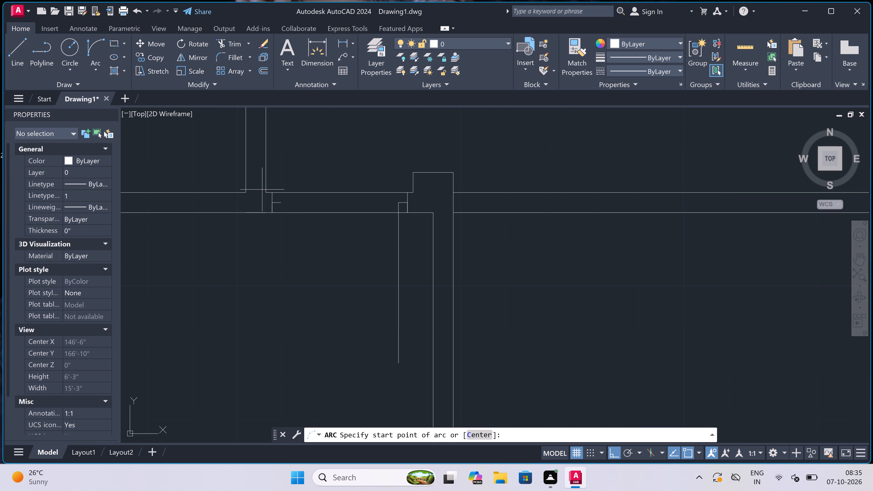
pyautogui.click(395, 363)
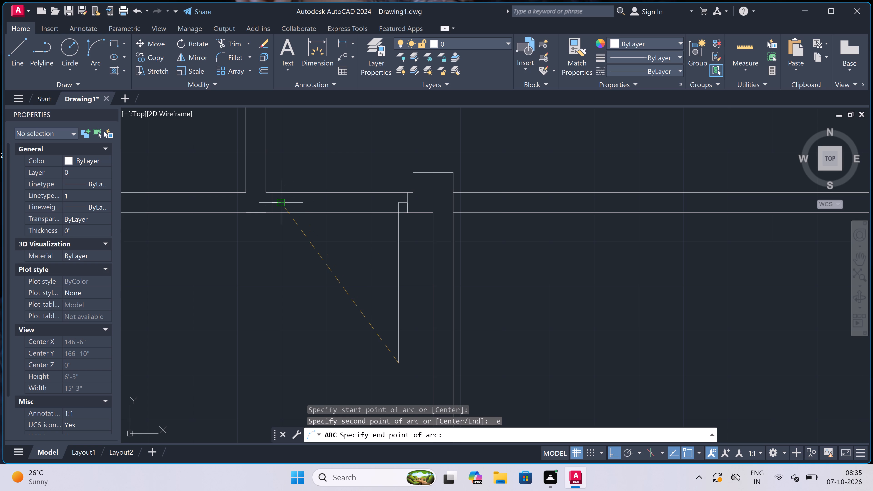
pyautogui.moveTo(280, 201); pyautogui.dragTo(278, 199)
pyautogui.scroll(-3, 278, 199)
pyautogui.click(254, 224)
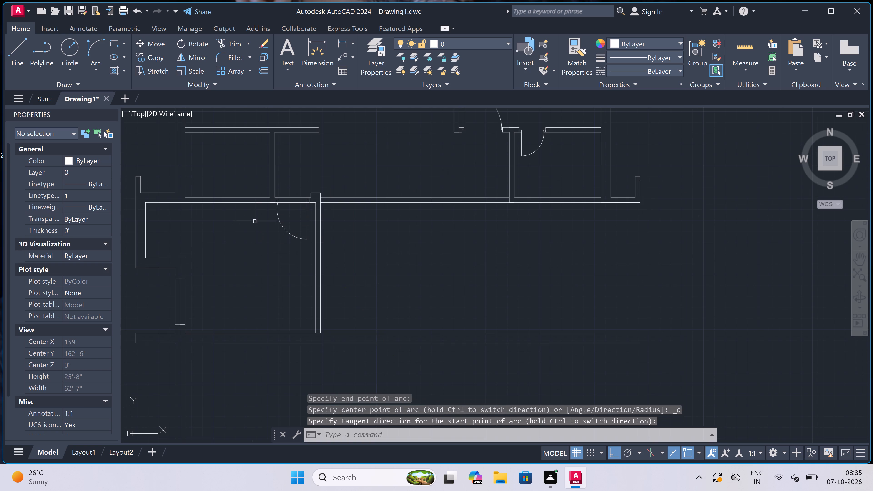
# Trim both upper wall faces between the two door jambs to open the doorway.
pyautogui.scroll(2, 284, 209)
pyautogui.write('tr')
pyautogui.press('space')
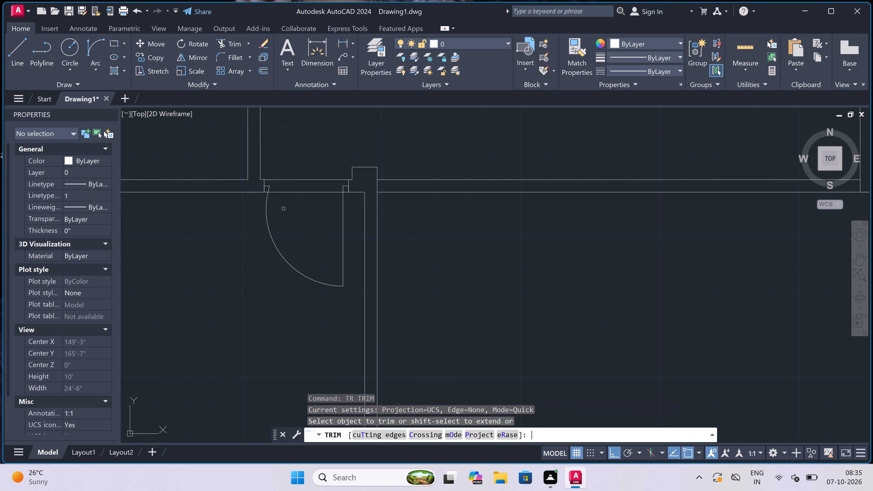
pyautogui.click(294, 170)
pyautogui.click(295, 210)
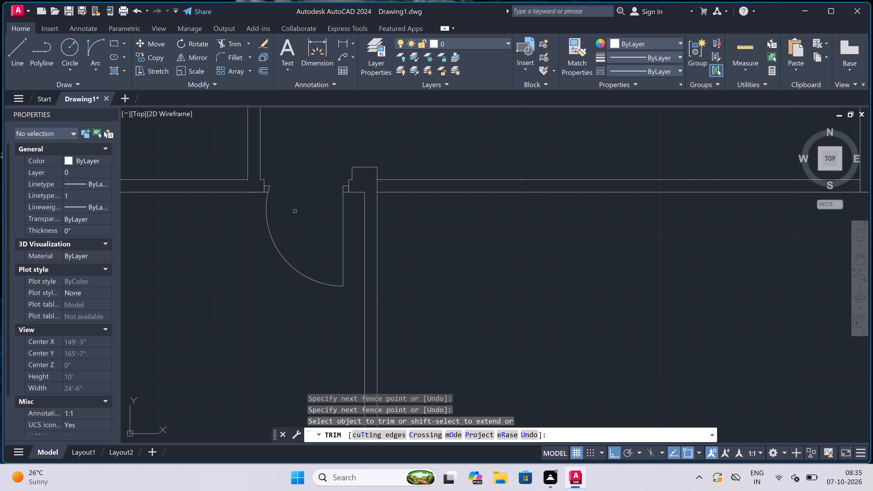
pyautogui.scroll(-3, 299, 215)
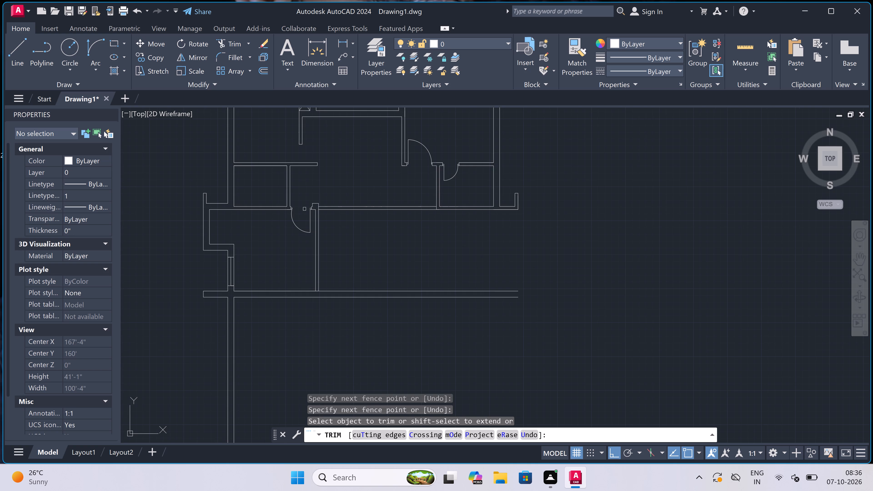
pyautogui.press('Escape')
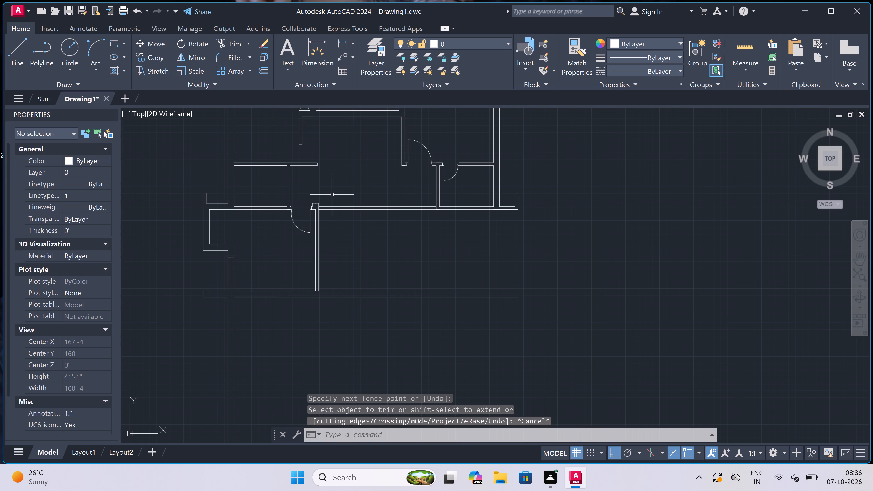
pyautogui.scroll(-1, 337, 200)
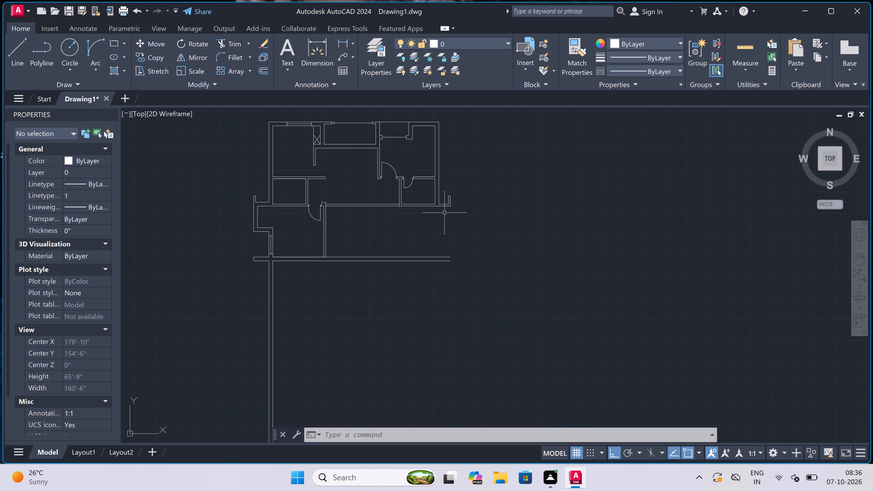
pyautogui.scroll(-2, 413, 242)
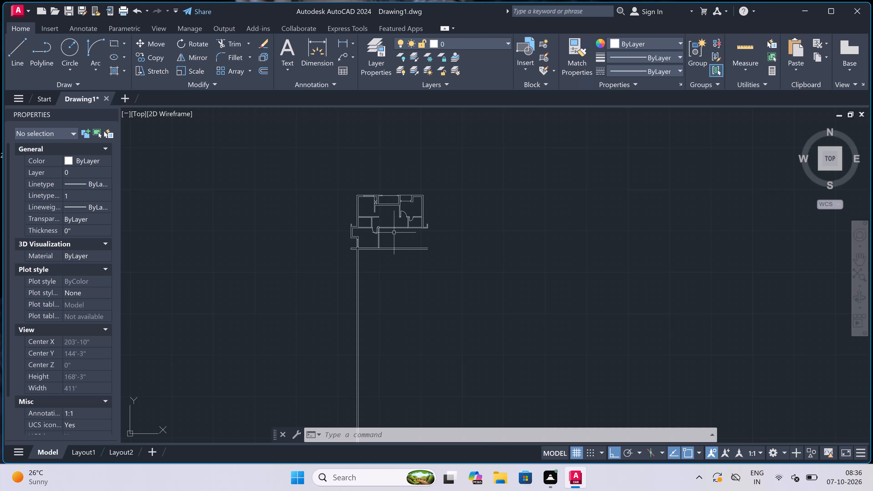
# Draw a line 10'6" right along the lower wall from the interior wall's right face, continuing up to the upper wall's top face.
pyautogui.scroll(4, 393, 233)
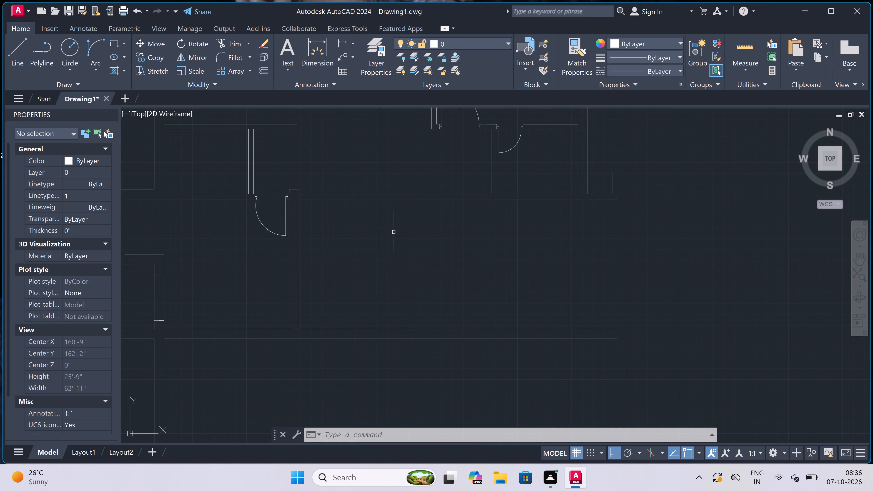
pyautogui.write('l')
pyautogui.press('space')
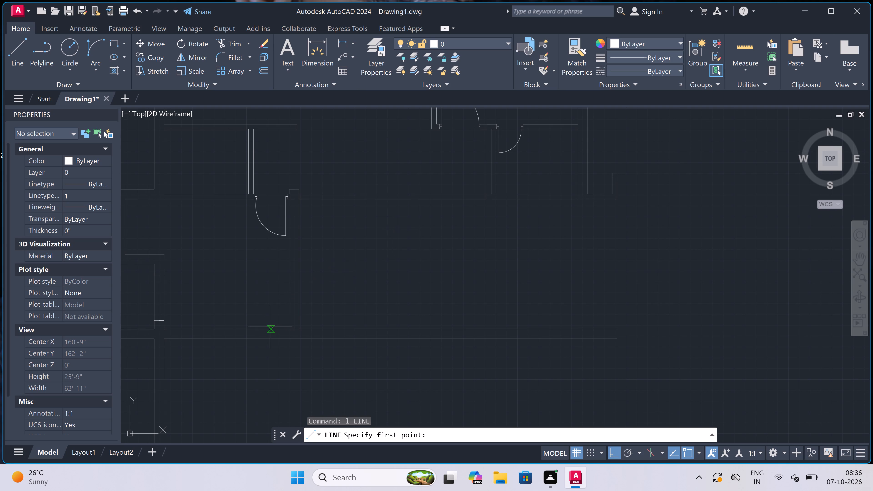
pyautogui.click(299, 329)
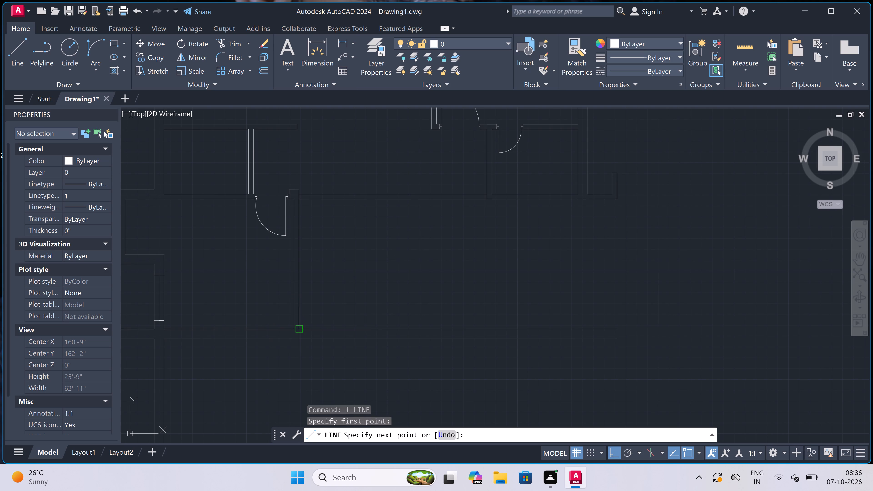
pyautogui.press('1')
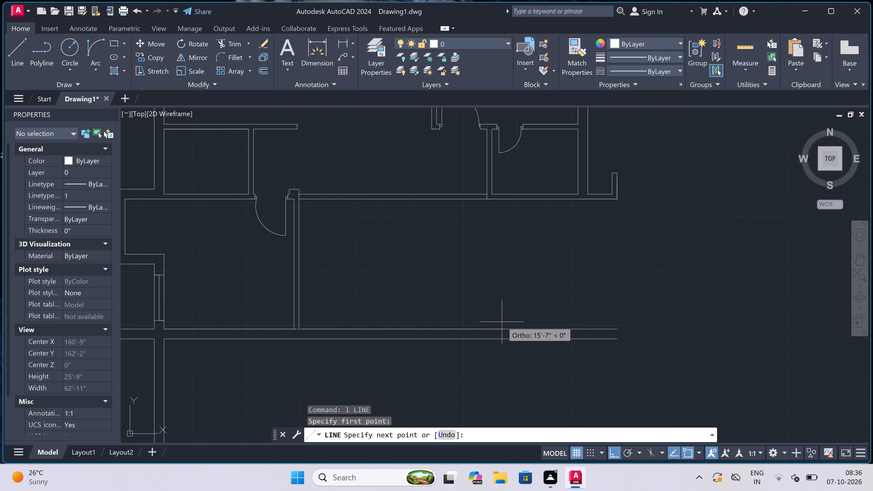
pyautogui.write("0'6")
pyautogui.write('"')
pyautogui.press('space')
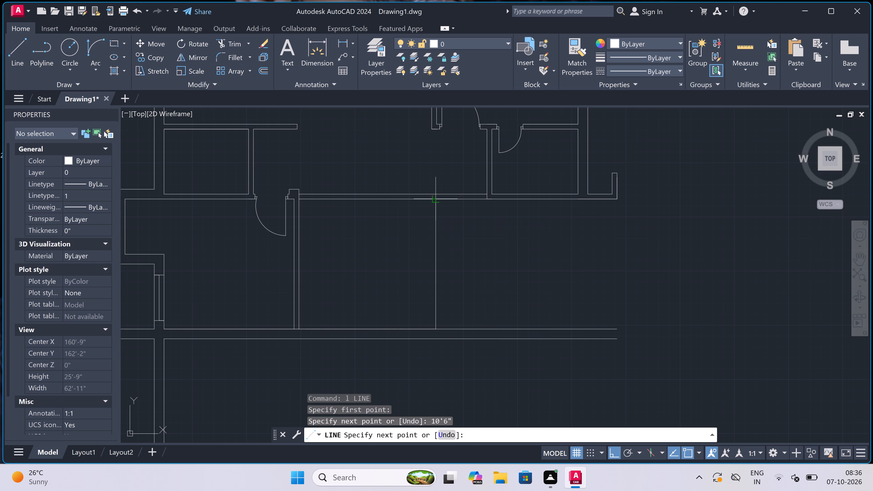
pyautogui.scroll(2, 434, 199)
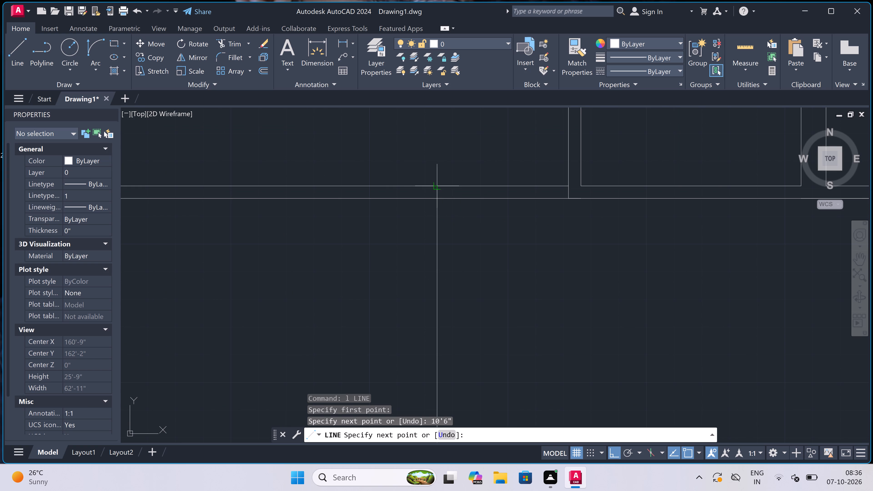
pyautogui.click(434, 185)
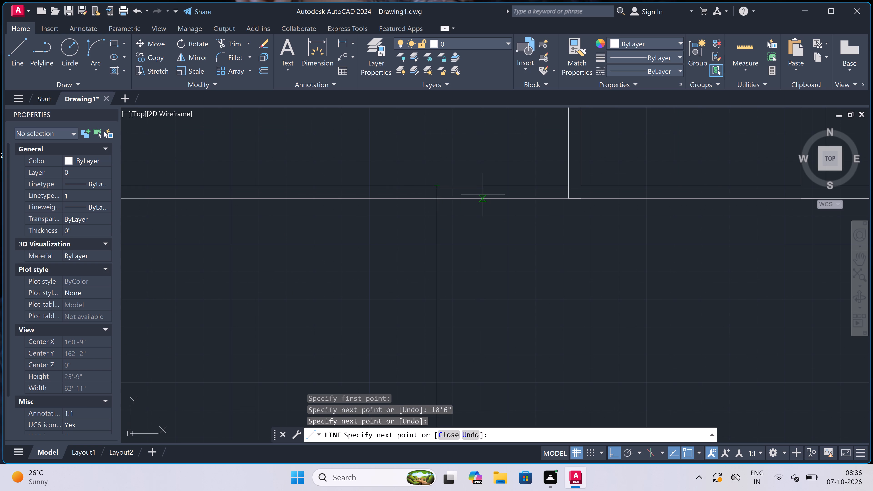
# Continue the line 4.5" right along the upper wall and back down to the lower wall, forming the partition's second face.
pyautogui.press('4')
pyautogui.write('.5')
pyautogui.write('"')
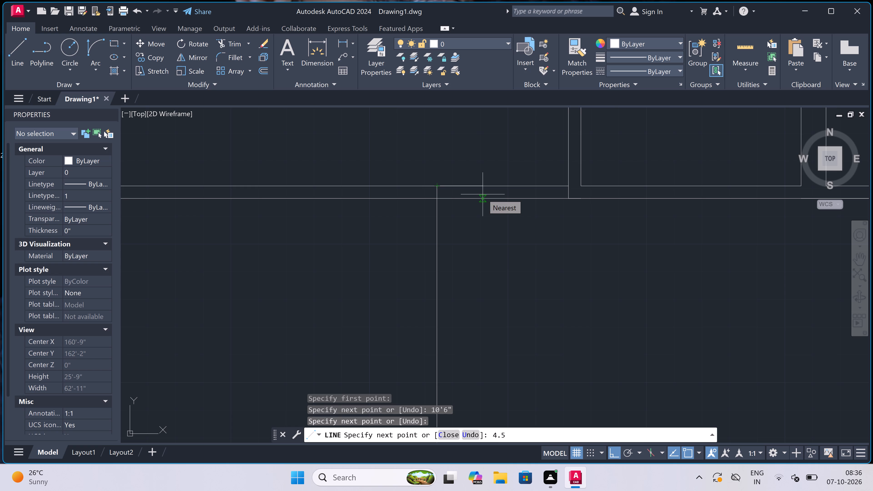
pyautogui.press('space')
pyautogui.scroll(-2, 480, 194)
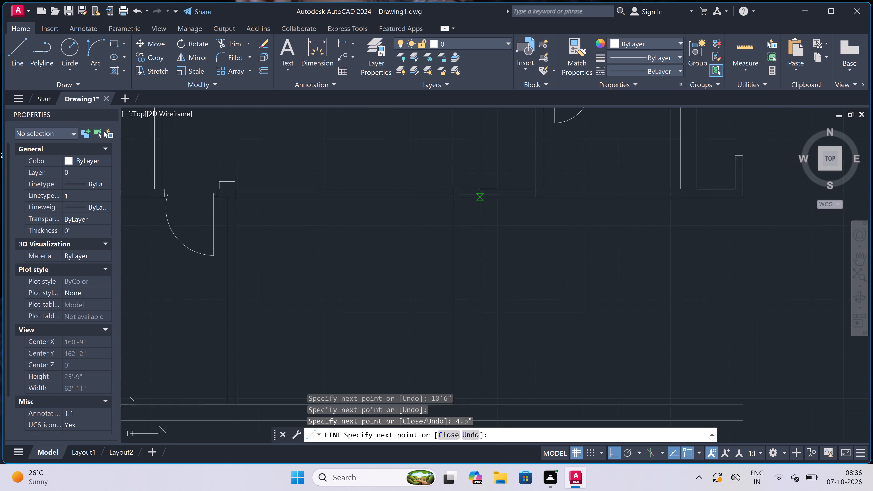
pyautogui.scroll(-1, 480, 194)
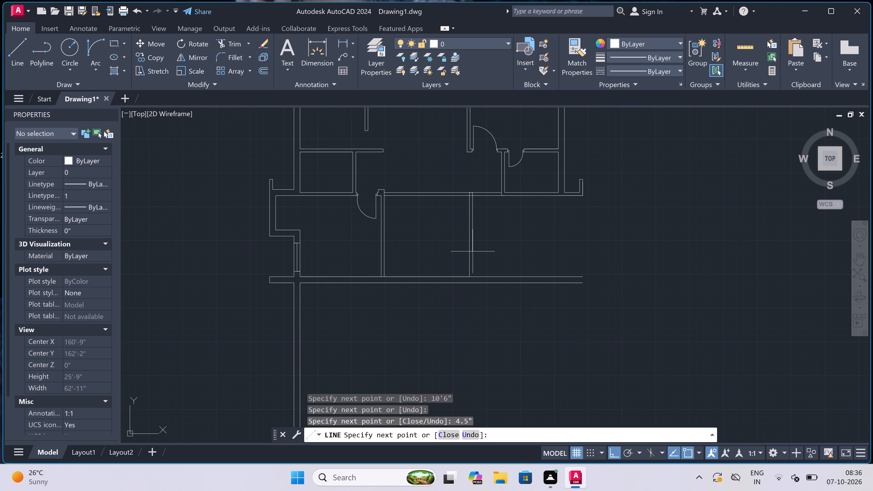
pyautogui.scroll(3, 483, 253)
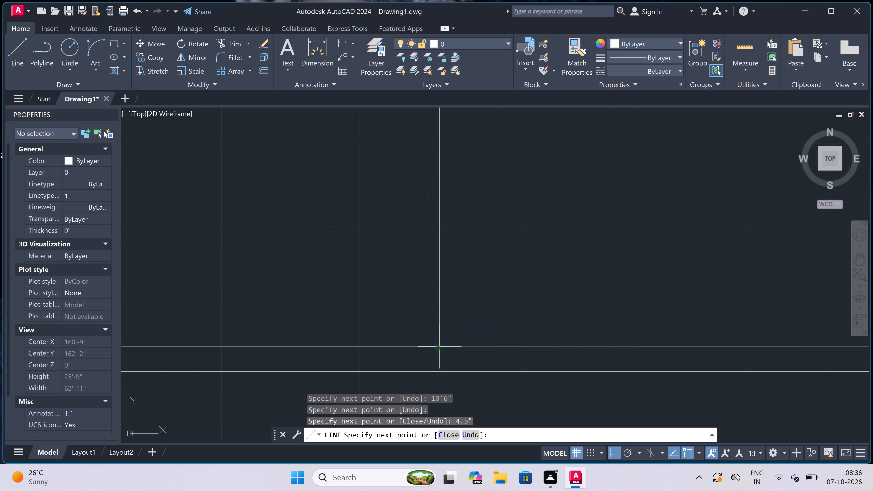
pyautogui.click(439, 346)
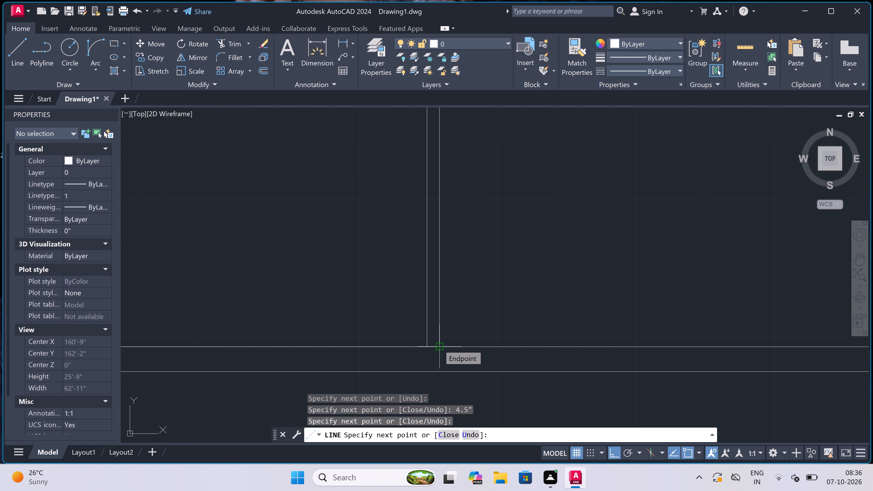
pyautogui.press('Escape')
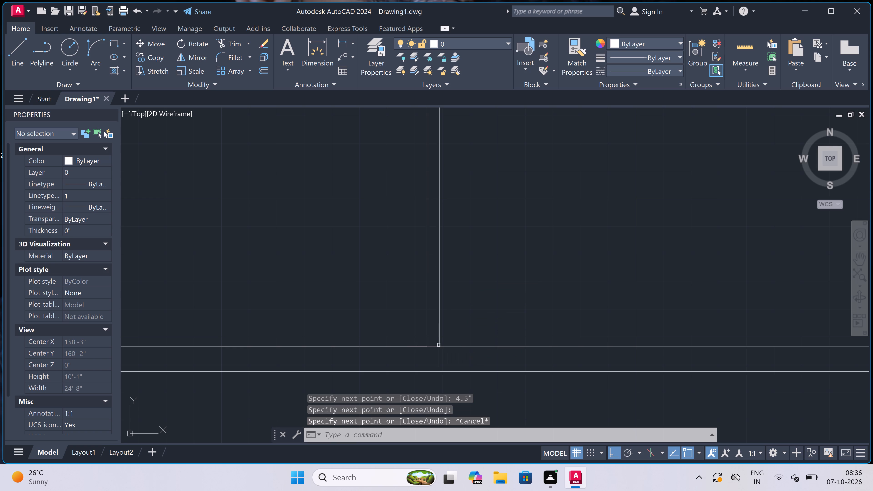
# Extend the new partition's left face across the lower wall to that wall's bottom line.
pyautogui.write('ex')
pyautogui.press('space')
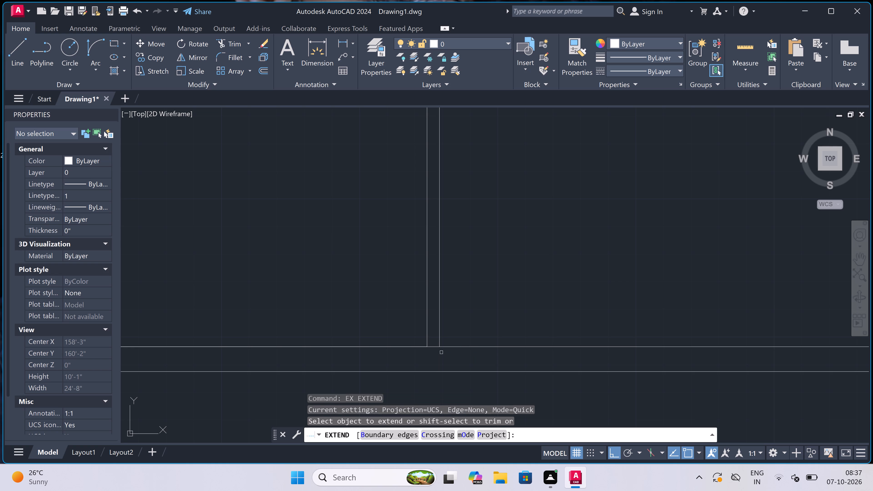
pyautogui.click(432, 336)
pyautogui.click(406, 341)
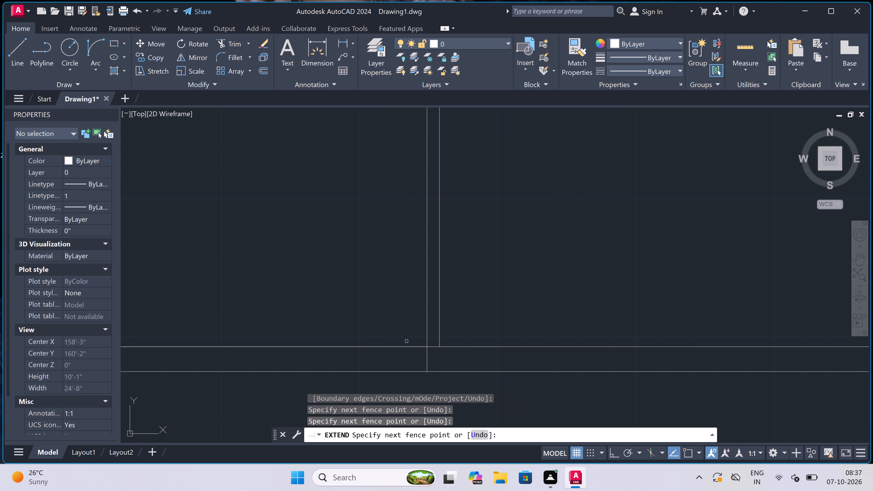
pyautogui.scroll(-2, 406, 332)
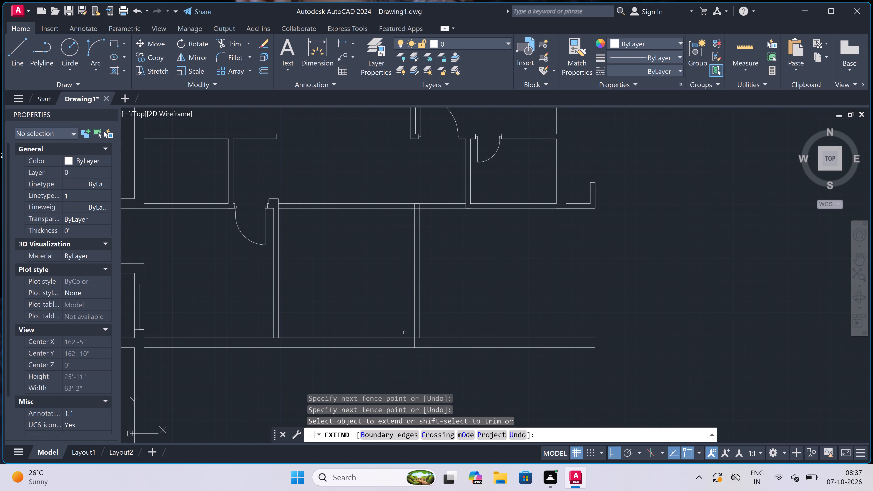
pyautogui.press('Escape')
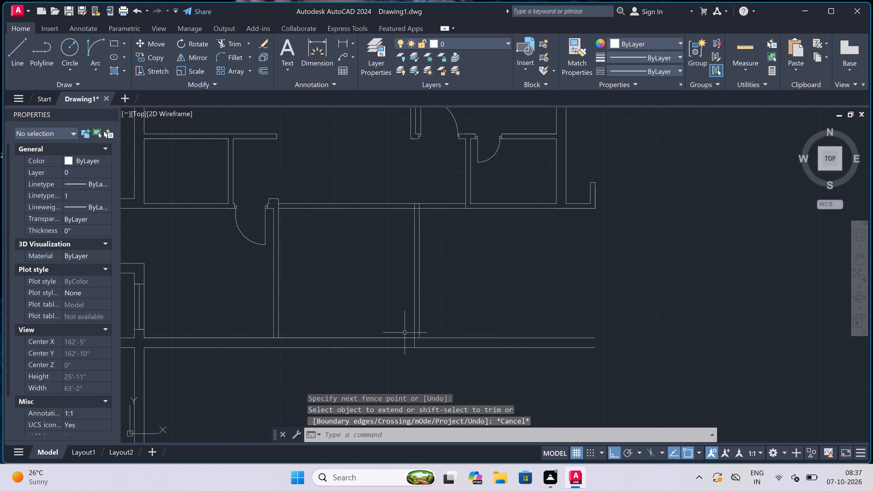
# Trim the upper wall faces between the interior wall and the new partition, and clean up the overlapping lines at the partition's upper corner.
pyautogui.write('tr')
pyautogui.press('space')
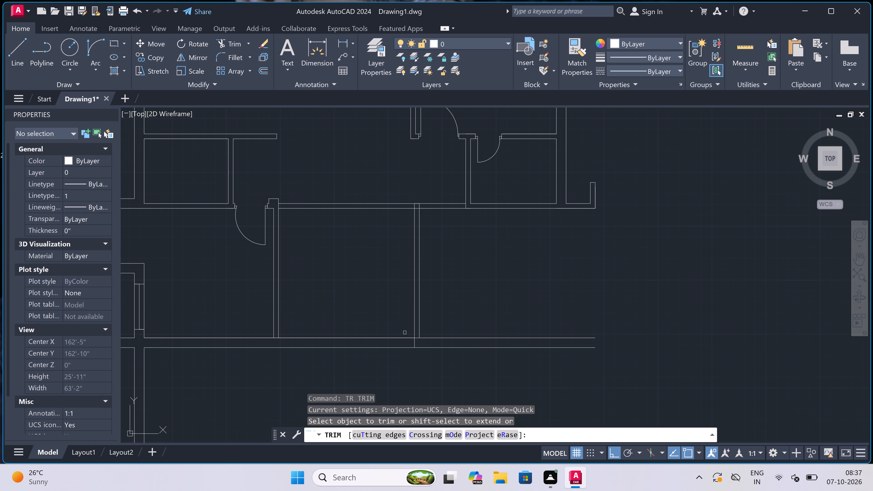
pyautogui.click(382, 266)
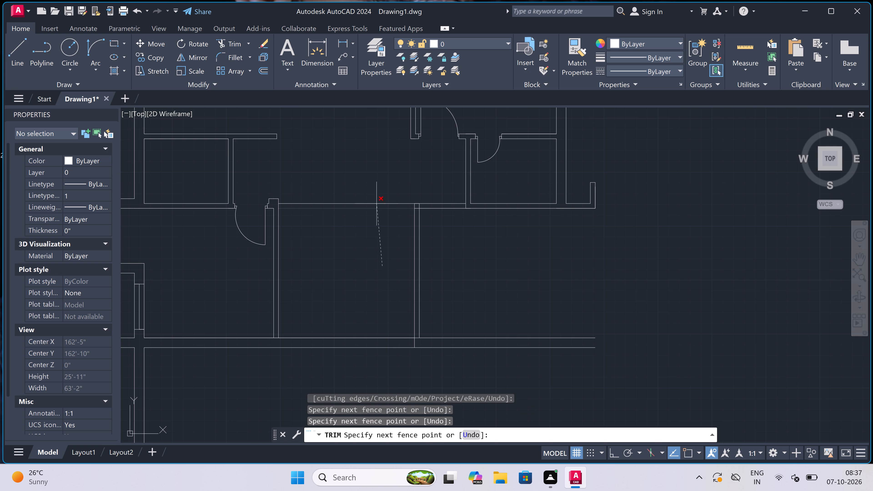
pyautogui.click(376, 195)
pyautogui.scroll(3, 415, 206)
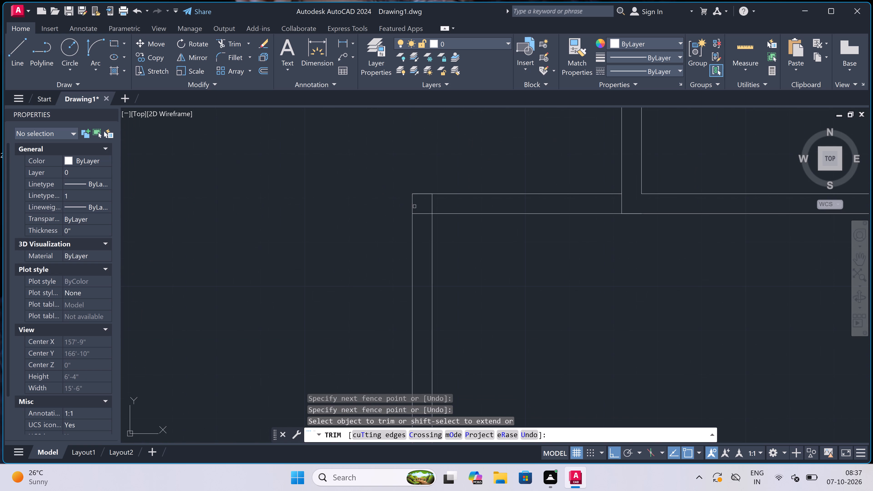
pyautogui.scroll(1, 430, 208)
pyautogui.moveTo(430, 208); pyautogui.dragTo(431, 210)
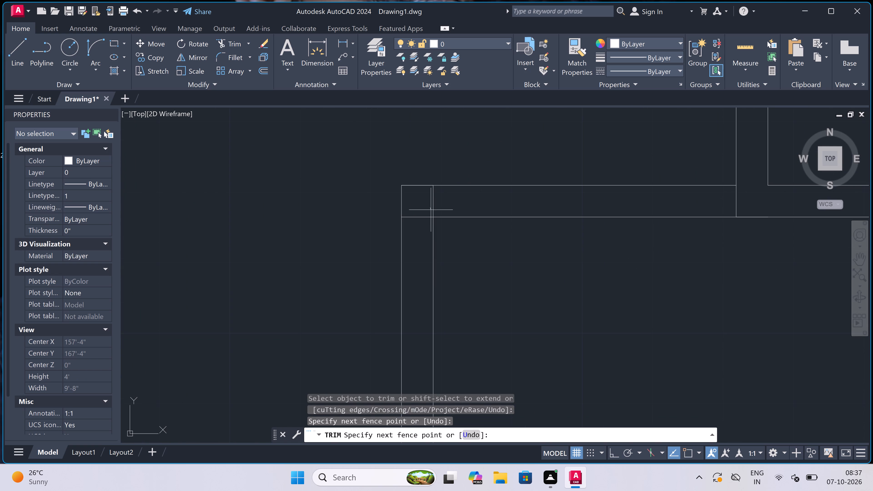
pyautogui.click(423, 227)
pyautogui.click(433, 203)
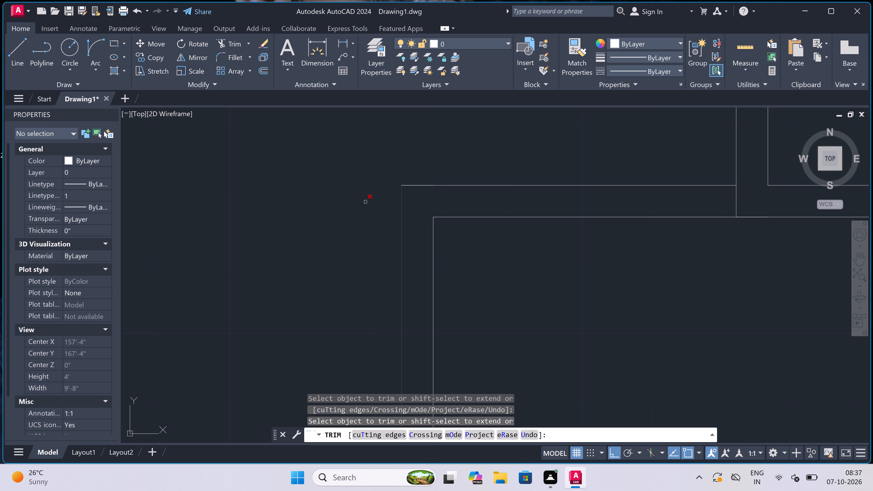
pyautogui.scroll(-5, 363, 202)
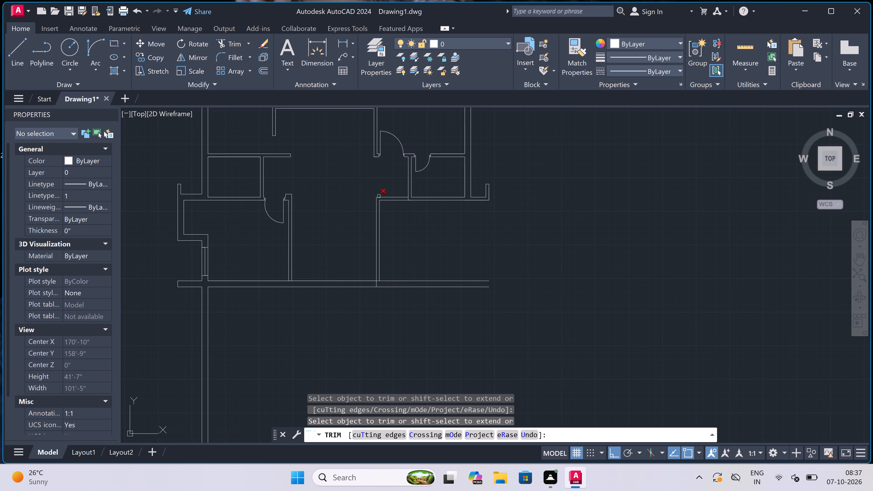
pyautogui.press('Escape')
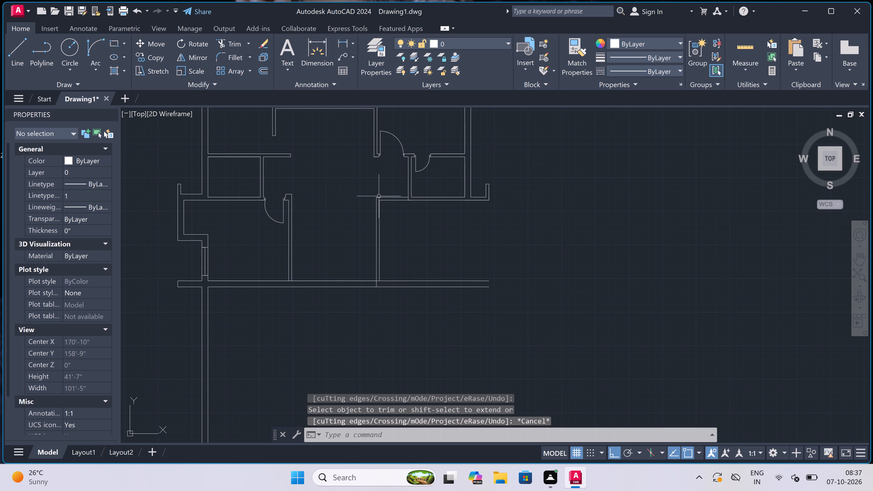
# Extend both faces of the right outer wall down to the lower wall's upper face.
pyautogui.scroll(1, 474, 201)
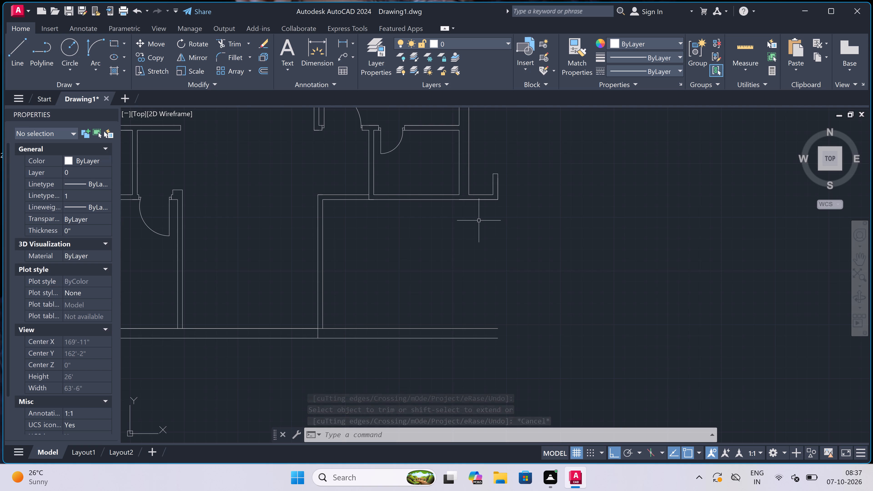
pyautogui.write('ex')
pyautogui.press('space')
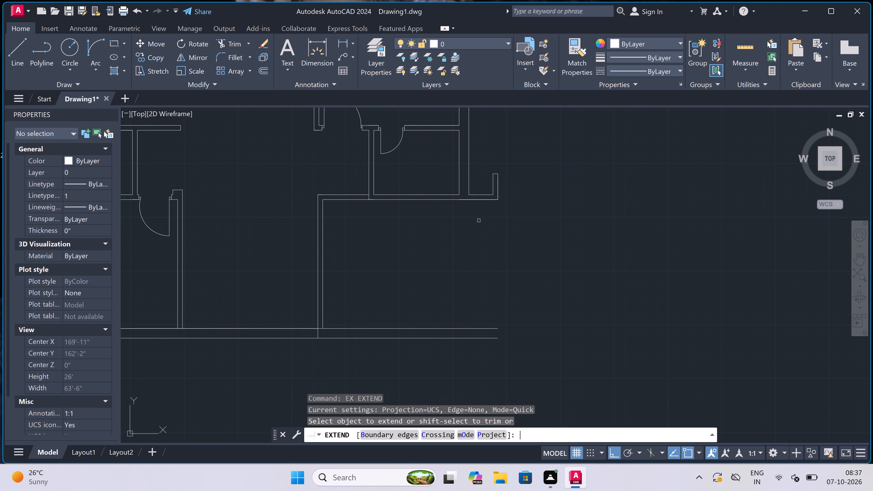
pyautogui.moveTo(448, 177); pyautogui.dragTo(450, 177)
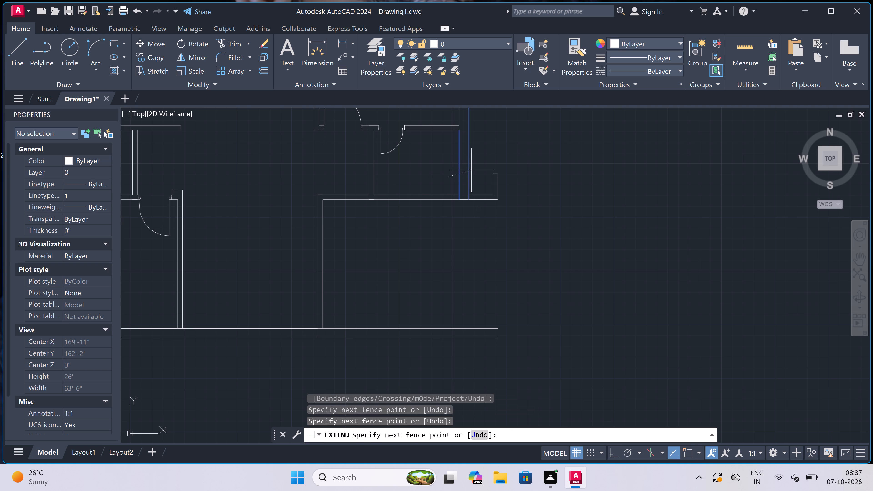
pyautogui.click(472, 169)
pyautogui.click(473, 169)
pyautogui.click(447, 186)
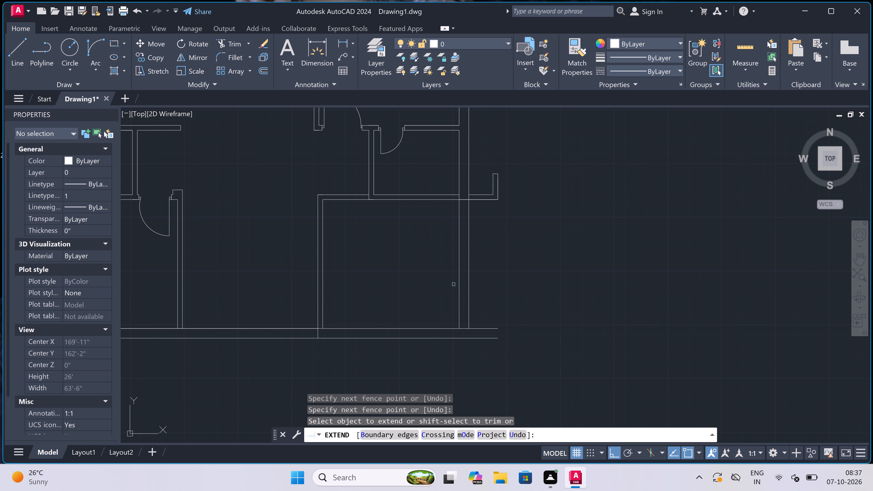
pyautogui.press('Escape')
# Draw the projection's outer outline from the right outer wall along the lower wall to its end, 5' up, and back to the outer wall.
pyautogui.write('l')
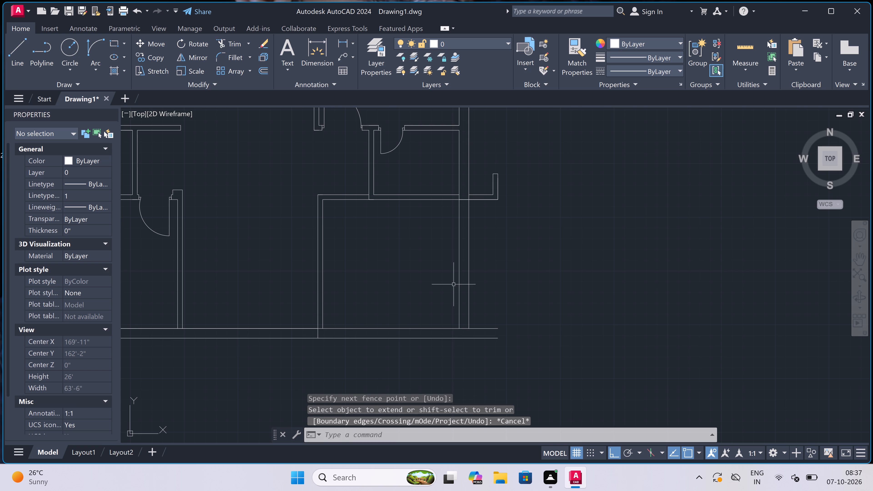
pyautogui.press('space')
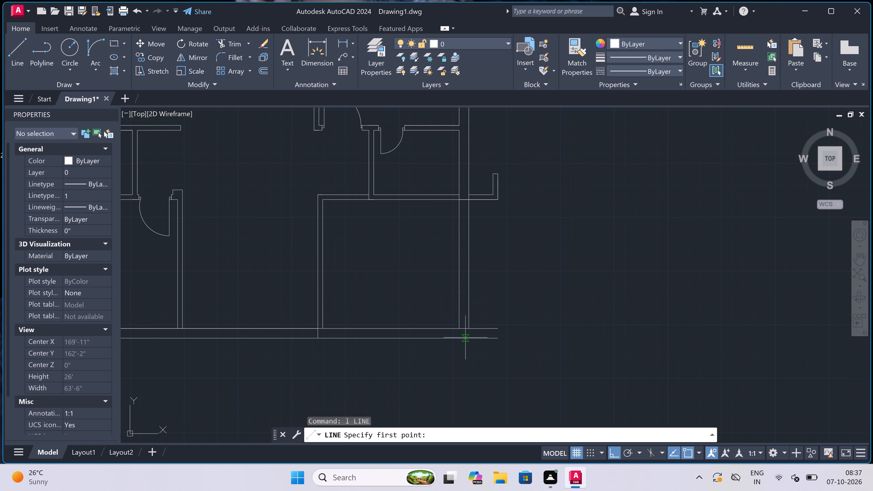
pyautogui.click(469, 330)
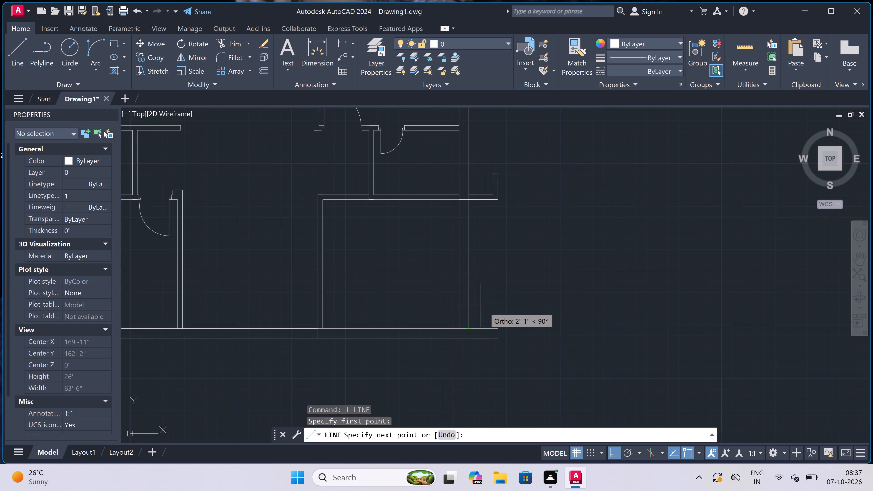
pyautogui.scroll(-3, 499, 331)
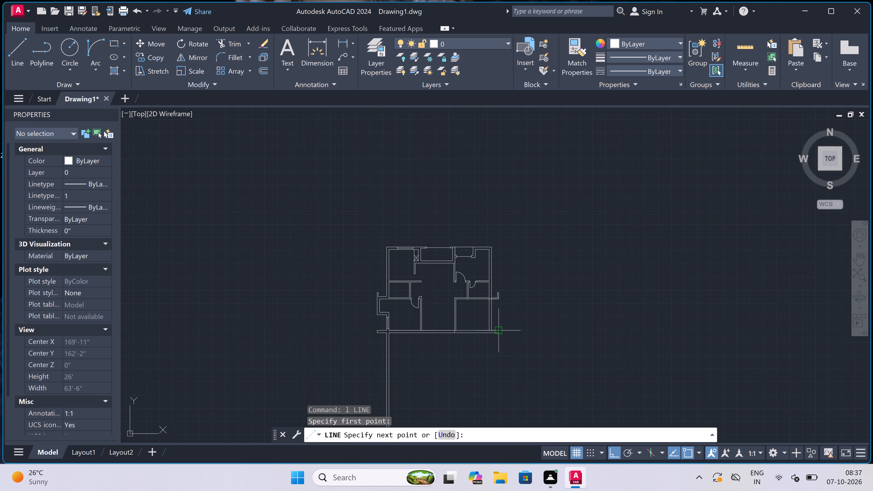
pyautogui.scroll(2, 499, 331)
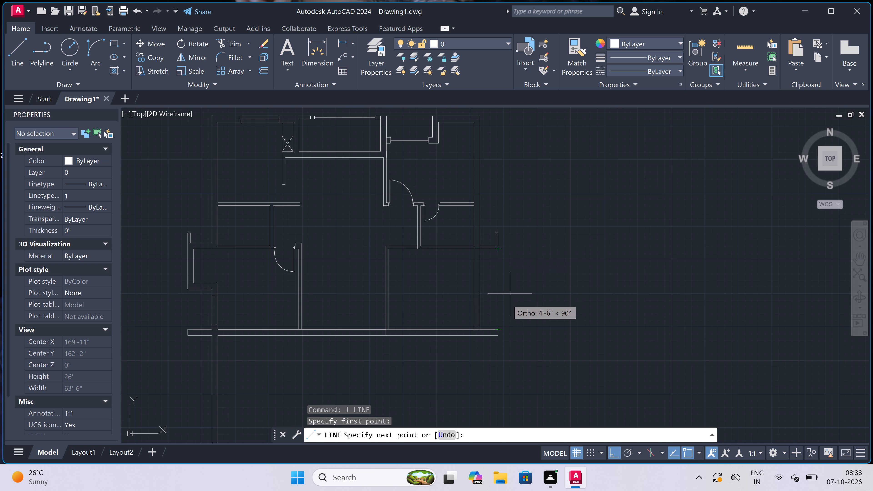
pyautogui.scroll(1, 501, 316)
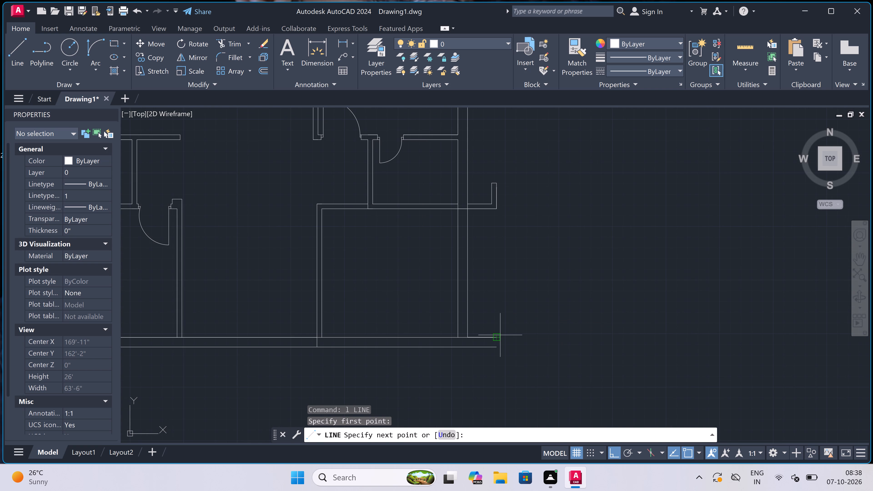
pyautogui.click(500, 335)
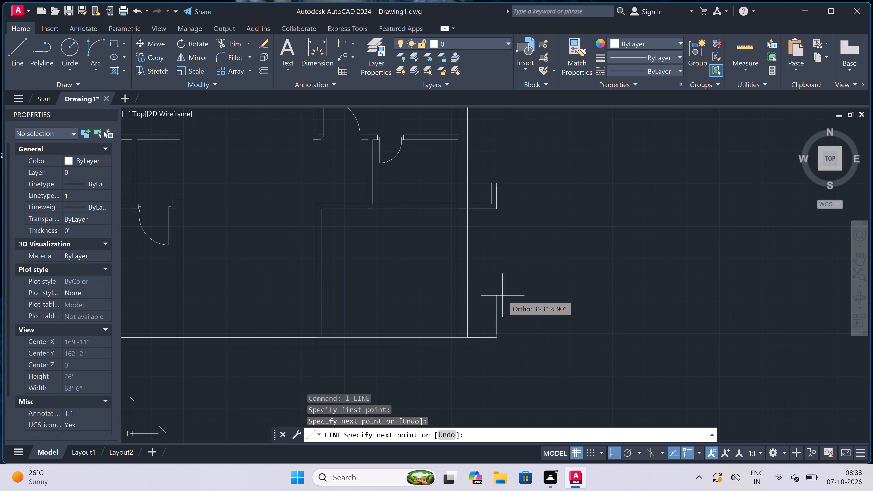
pyautogui.press('5')
pyautogui.write("'")
pyautogui.press('space')
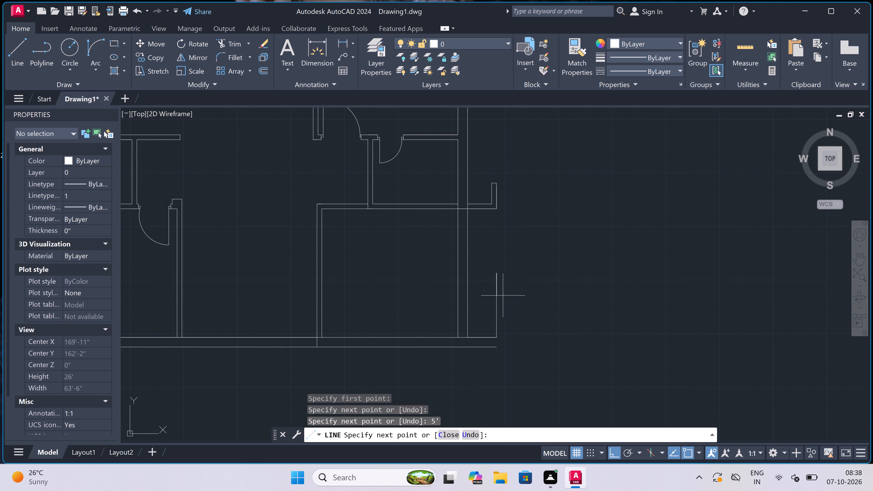
pyautogui.click(468, 272)
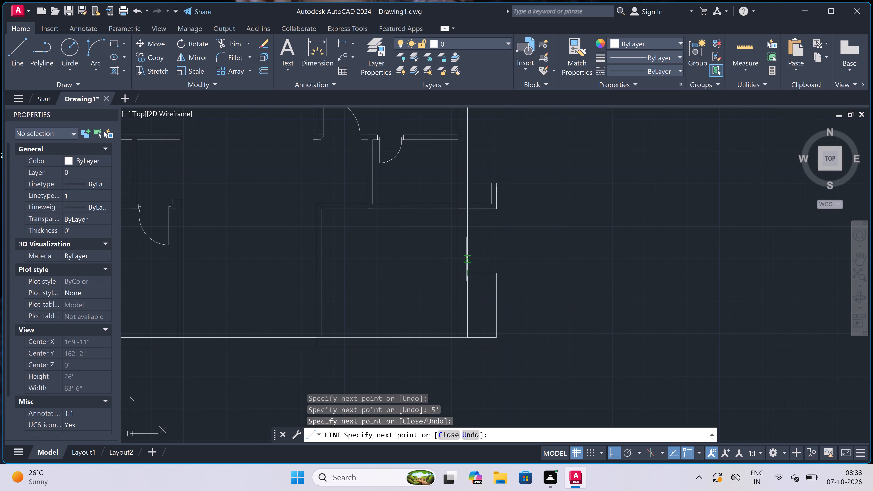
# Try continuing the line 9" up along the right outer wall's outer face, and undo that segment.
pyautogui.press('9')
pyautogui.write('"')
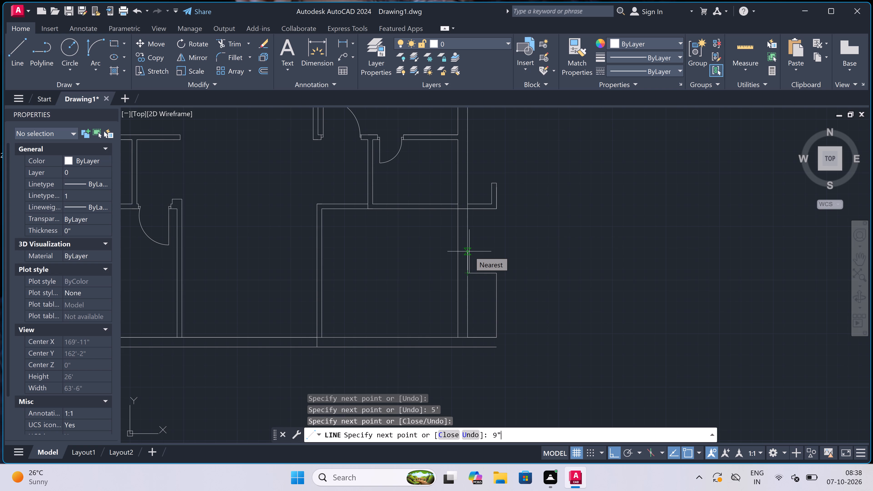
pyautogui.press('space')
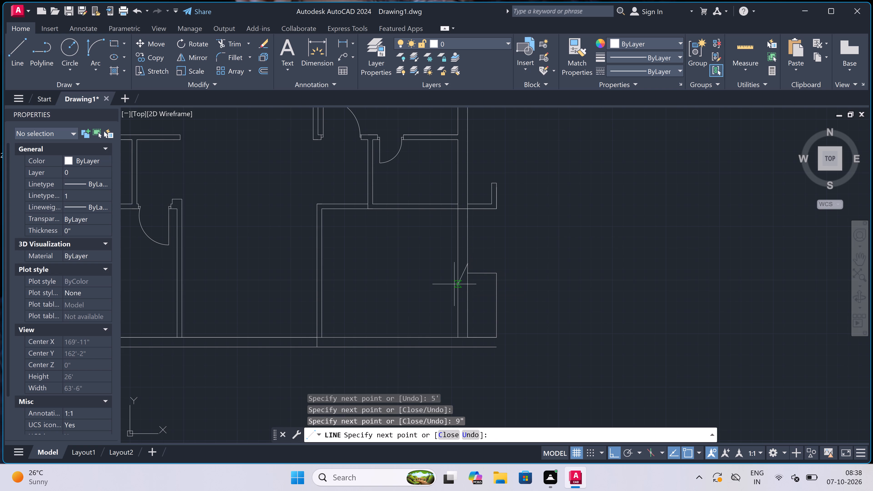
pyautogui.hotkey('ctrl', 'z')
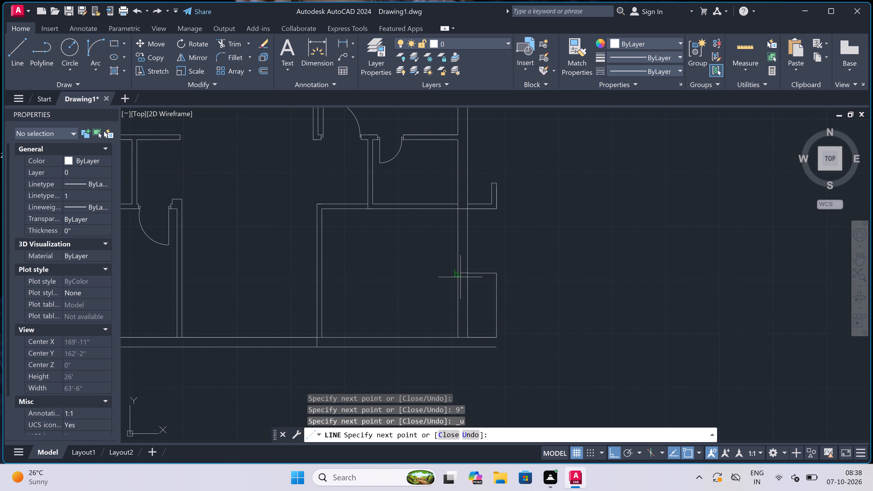
# Continue the line to the outer wall's inner face, 9" down, across to the projection's outer face, 9" back, and down to the lower wall.
pyautogui.click(458, 274)
pyautogui.write('9"')
pyautogui.press('space')
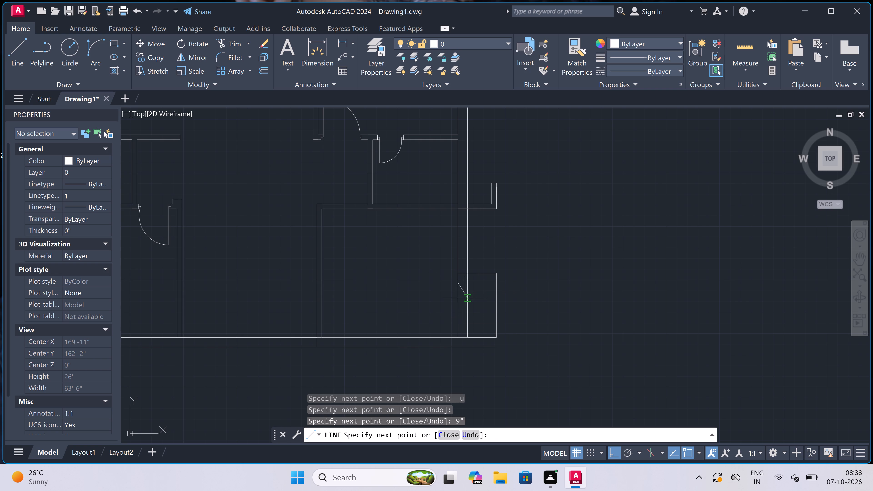
pyautogui.scroll(2, 490, 291)
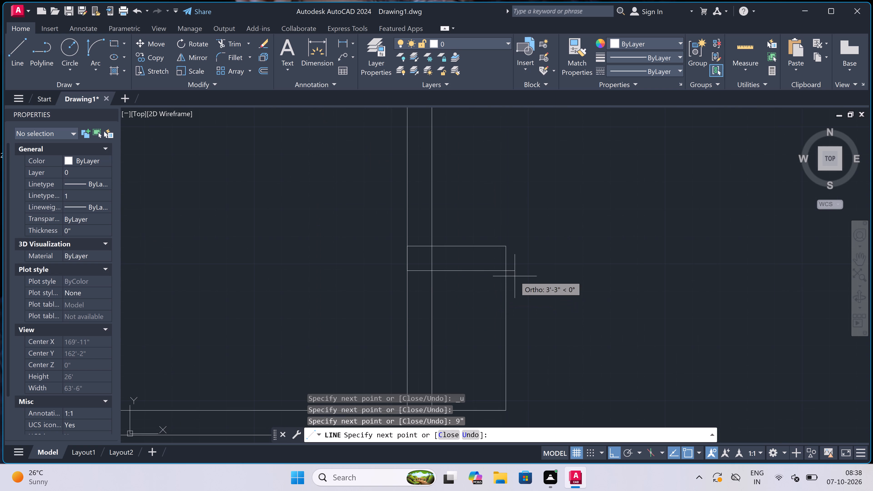
pyautogui.click(506, 272)
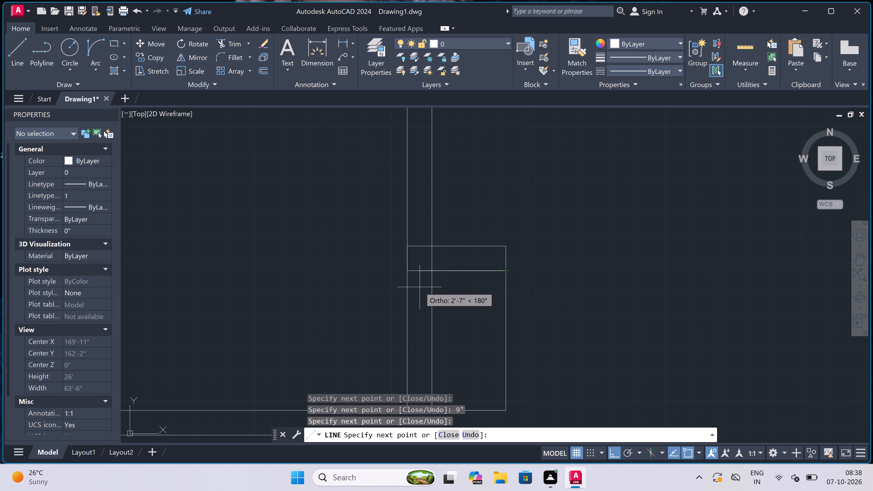
pyautogui.write('9"')
pyautogui.press('space')
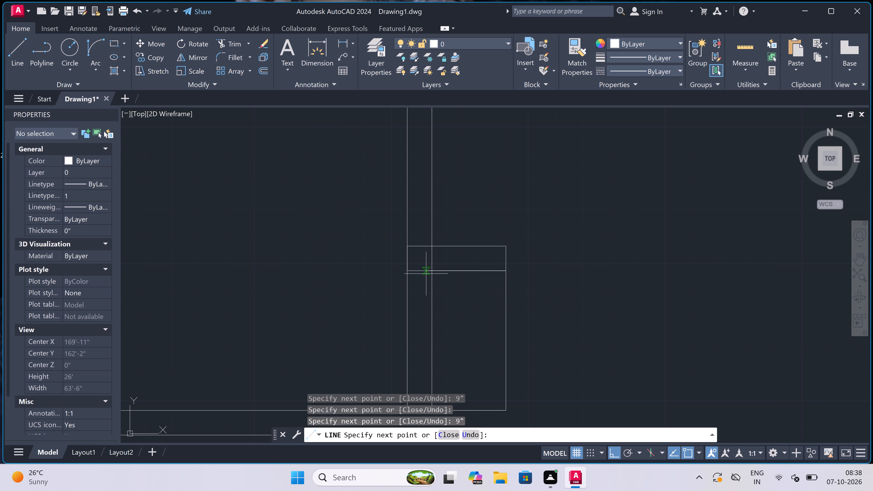
pyautogui.scroll(-3, 465, 239)
pyautogui.scroll(3, 470, 278)
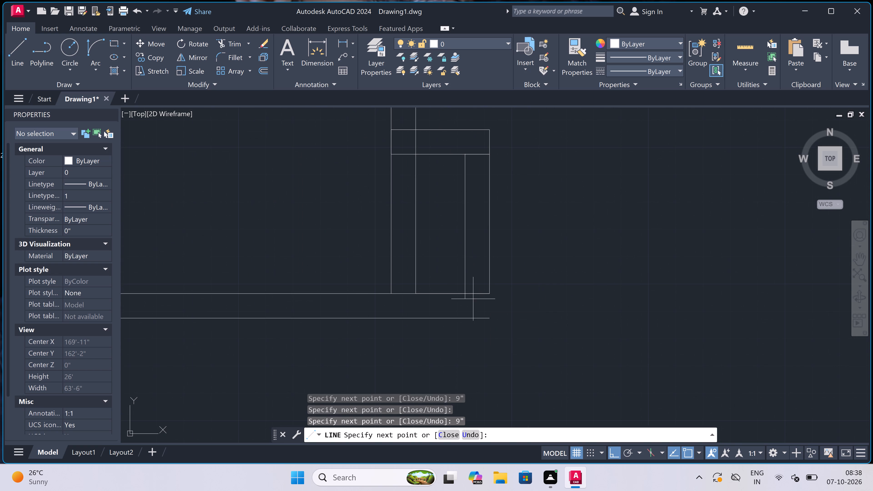
pyautogui.click(462, 291)
pyautogui.press('Escape')
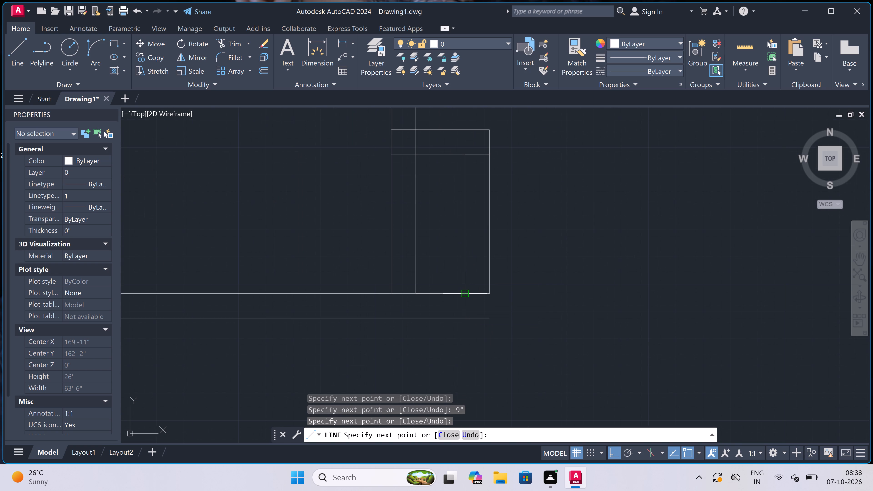
# Close the lower wall's right end with a short line between its bottom and upper faces.
pyautogui.press('space')
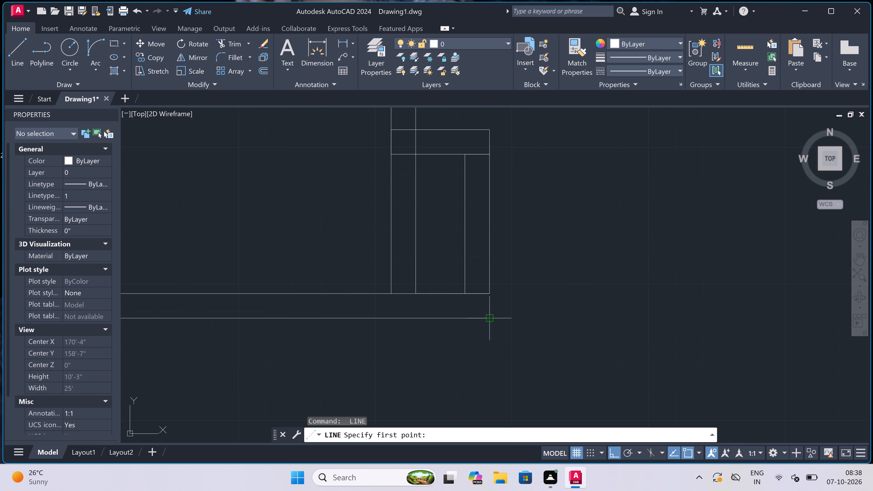
pyautogui.click(488, 317)
pyautogui.click(490, 291)
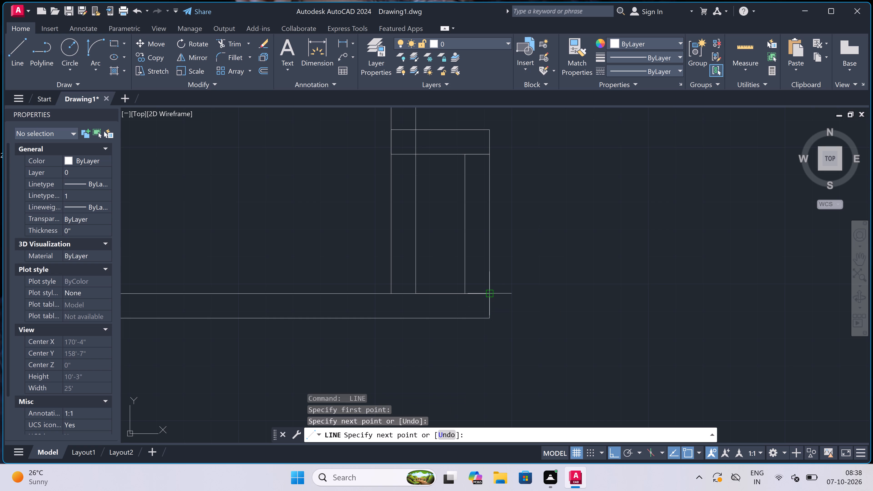
pyautogui.press('Escape')
# Trim away both faces of the right outer wall inside the new projection.
pyautogui.press('t')
pyautogui.press('r')
pyautogui.press('space')
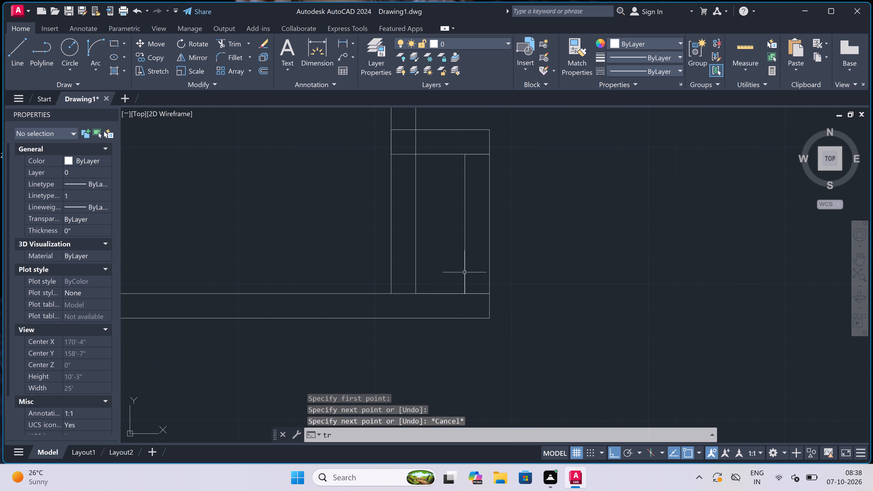
pyautogui.click(443, 250)
pyautogui.click(348, 247)
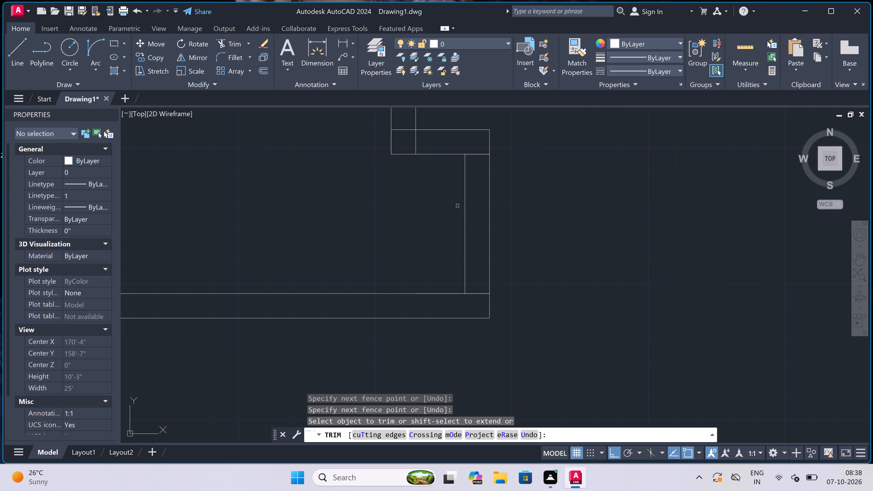
# Trim the overlapping lines inside the projection's 9" walls at its corners and where it joins the right outer wall.
pyautogui.scroll(-2, 460, 202)
pyautogui.scroll(2, 462, 187)
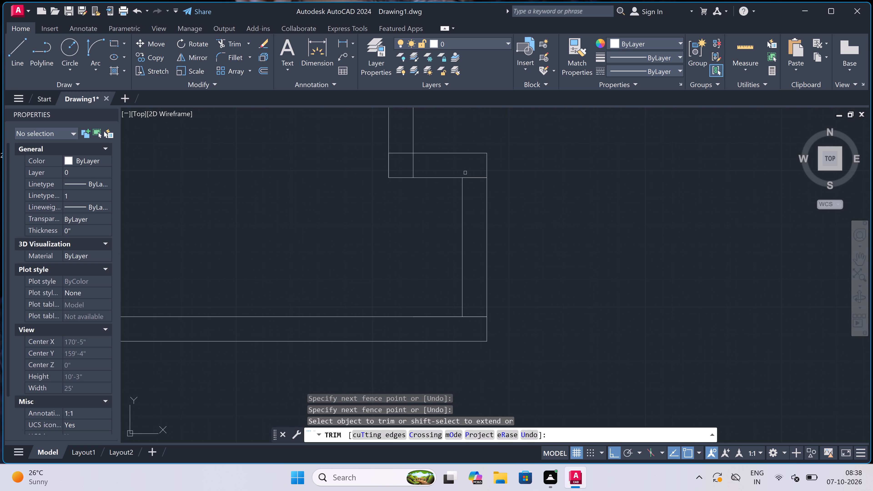
pyautogui.click(467, 170)
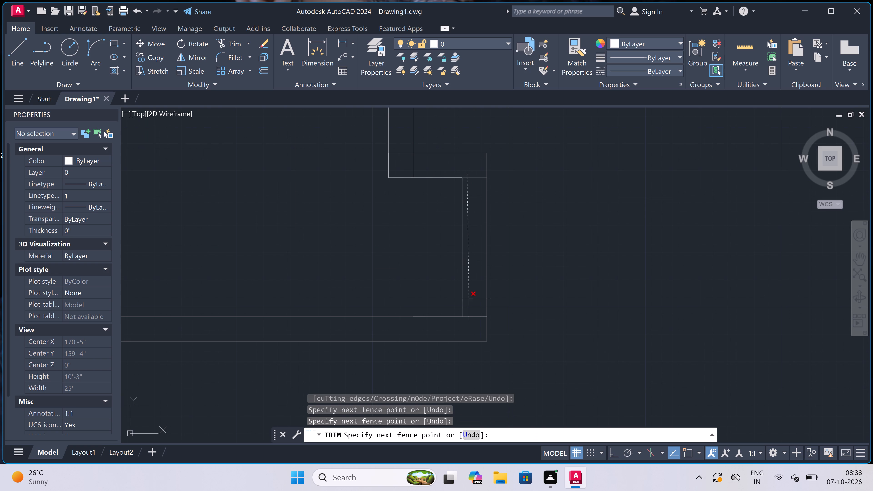
pyautogui.click(471, 320)
pyautogui.scroll(-2, 474, 316)
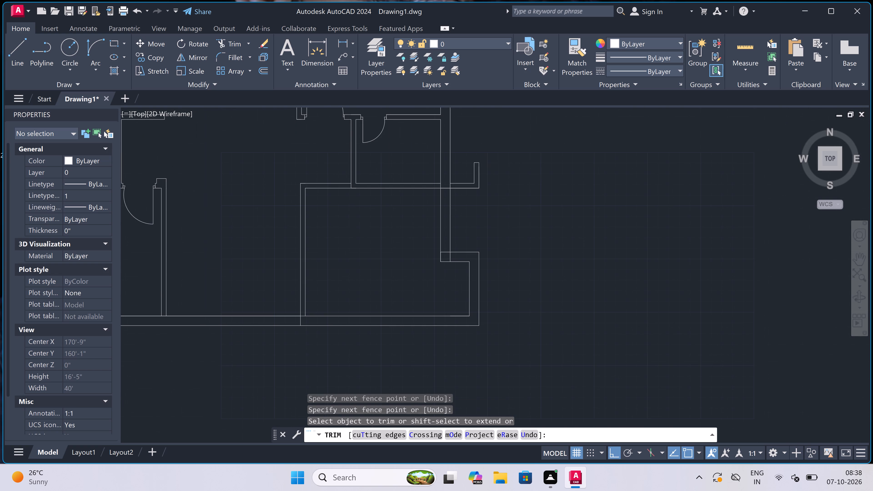
pyautogui.scroll(2, 452, 252)
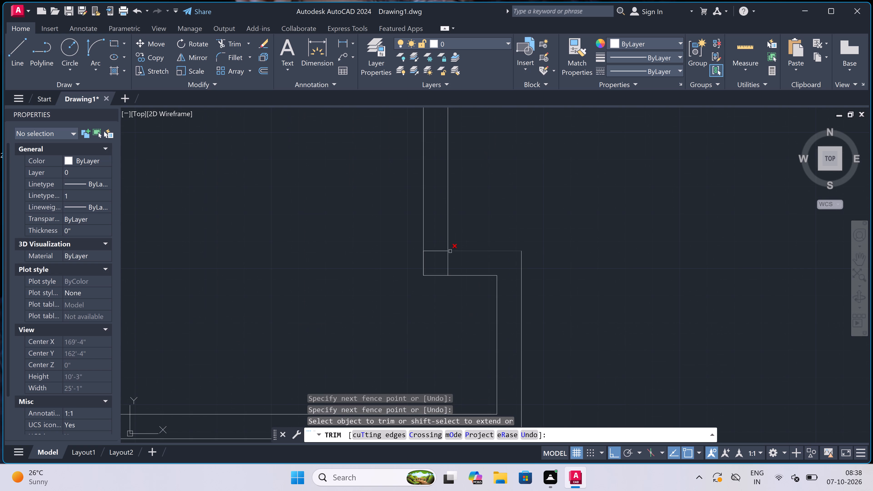
pyautogui.scroll(2, 444, 262)
pyautogui.click(444, 263)
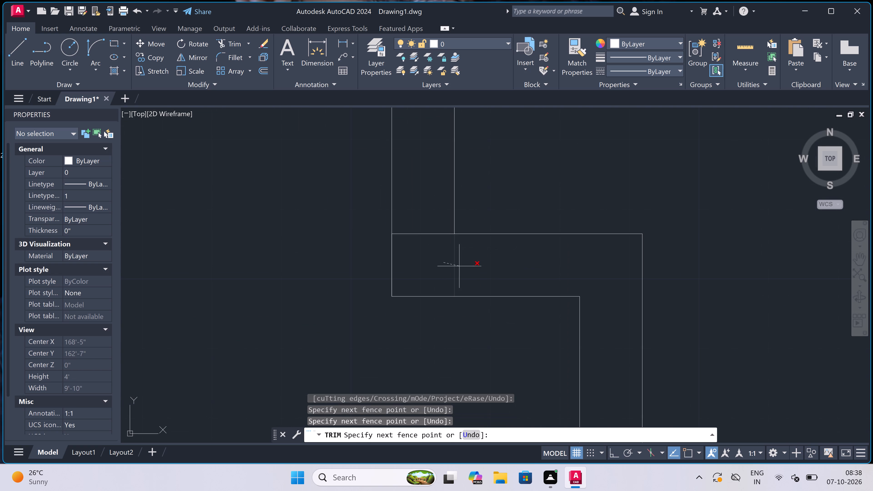
pyautogui.click(476, 268)
pyautogui.click(416, 263)
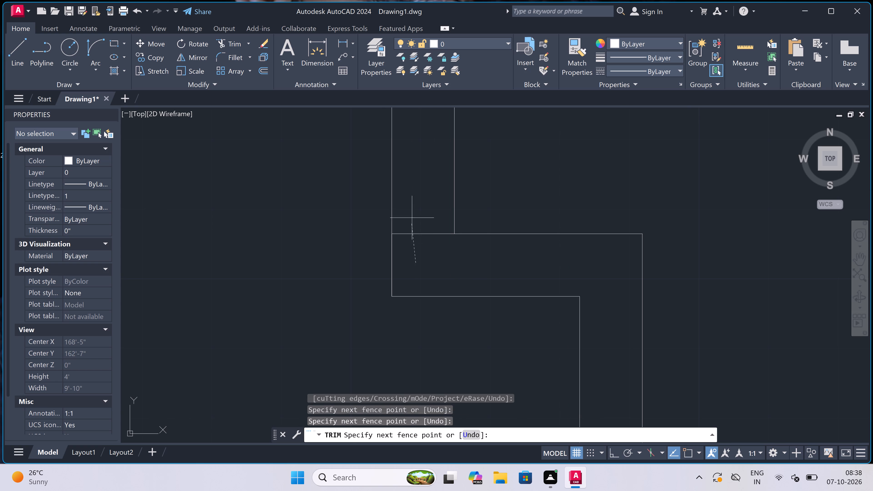
pyautogui.click(412, 213)
pyautogui.scroll(-4, 419, 273)
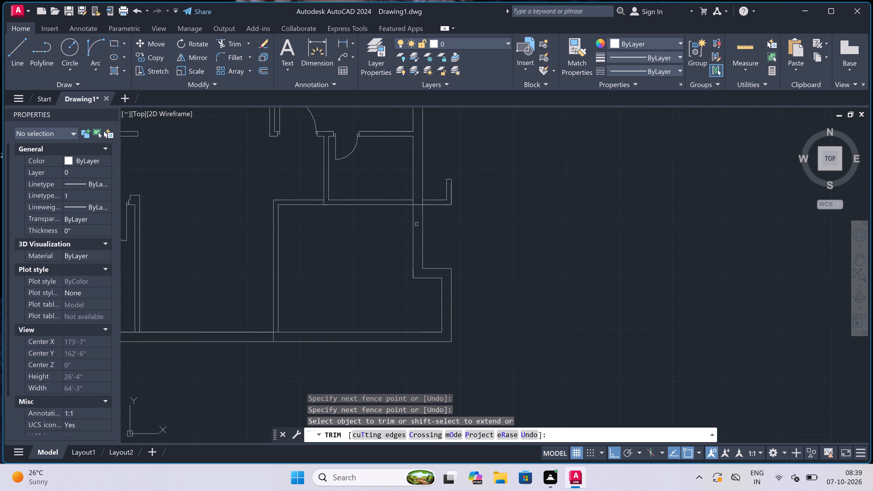
# Trim the crossing wall faces where the upper wall meets the right outer wall, leaving an open junction.
pyautogui.scroll(3, 418, 209)
pyautogui.click(419, 189)
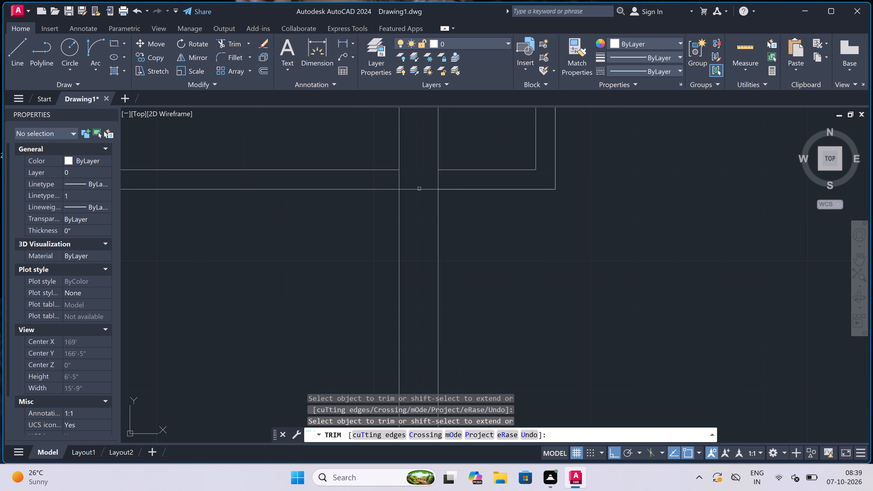
pyautogui.click(418, 200)
pyautogui.click(416, 174)
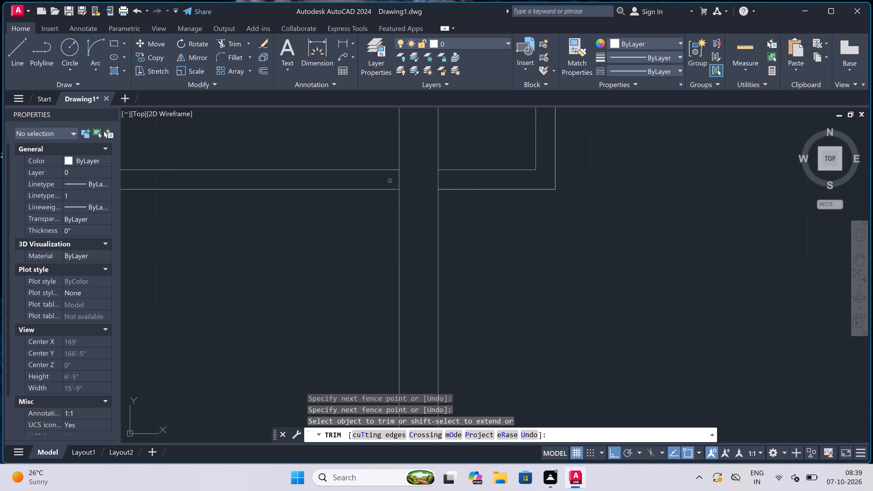
pyautogui.moveTo(391, 181); pyautogui.dragTo(389, 184)
pyautogui.click(461, 186)
pyautogui.scroll(-2, 461, 186)
pyautogui.press('Escape')
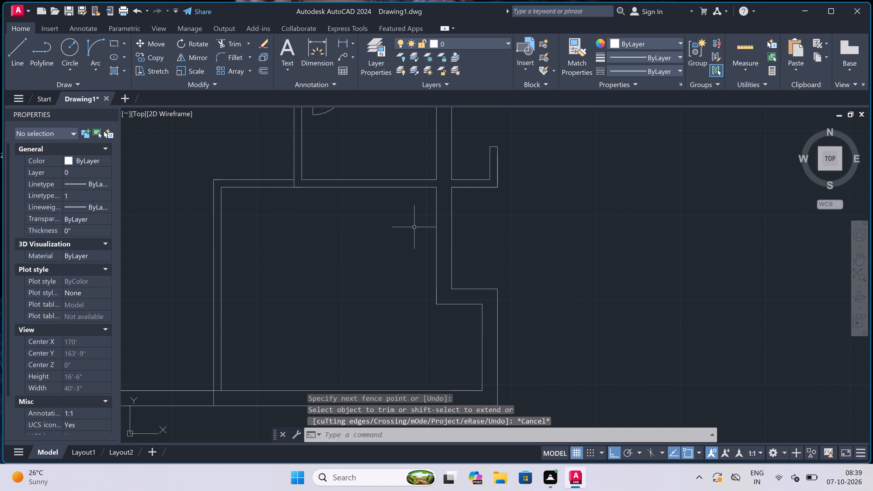
# Draw a window about 3'-9" long in the right outer wall above the projection, with two end lines and a centre line.
pyautogui.write('l')
pyautogui.press('space')
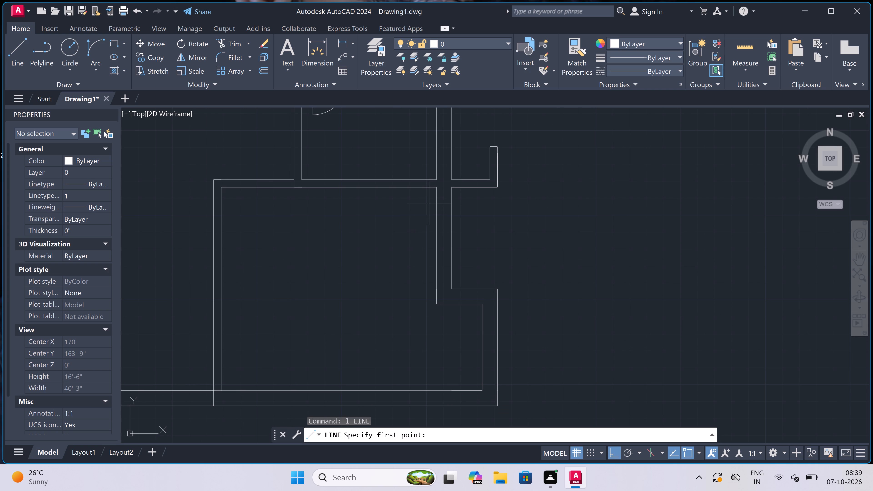
pyautogui.click(440, 199)
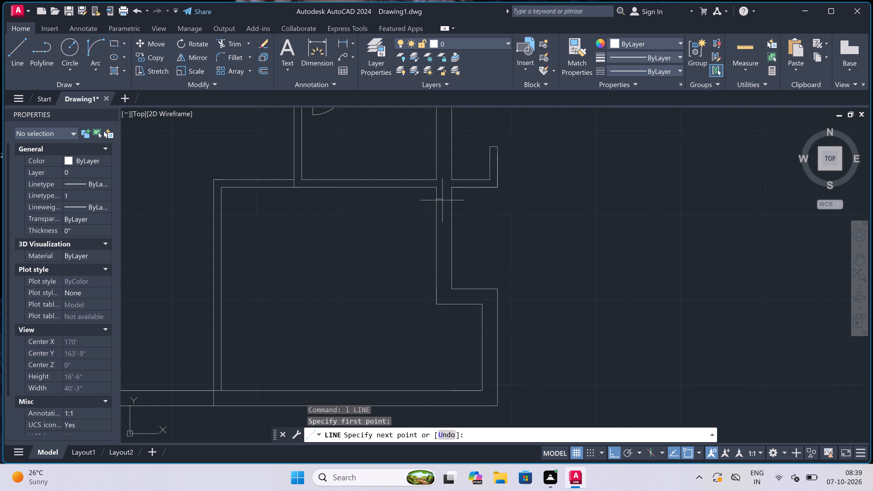
pyautogui.click(447, 199)
pyautogui.click(442, 200)
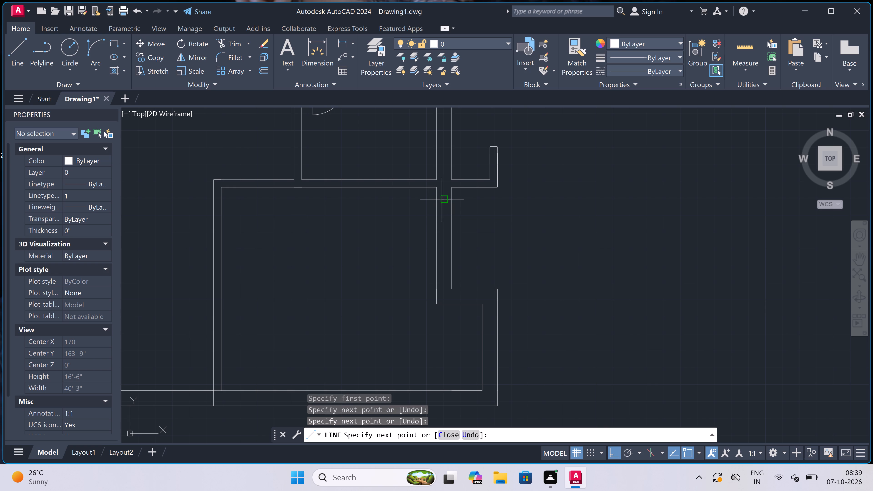
pyautogui.scroll(1, 437, 274)
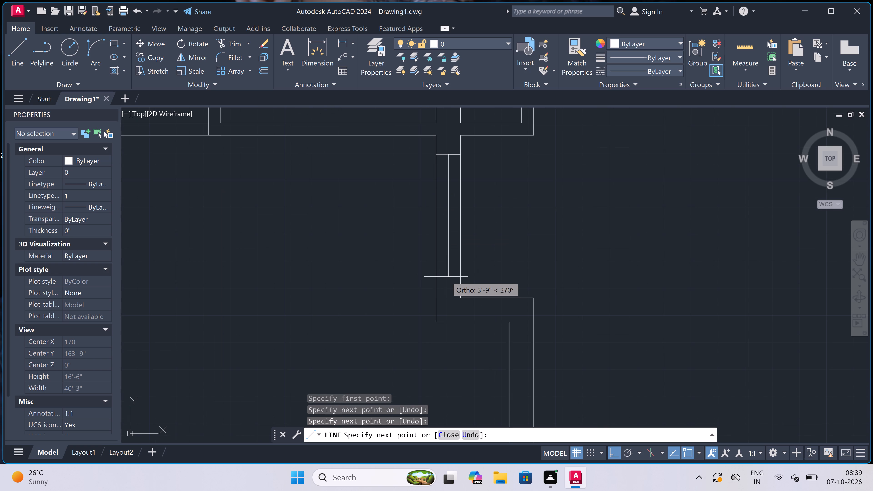
pyautogui.click(447, 278)
pyautogui.click(429, 277)
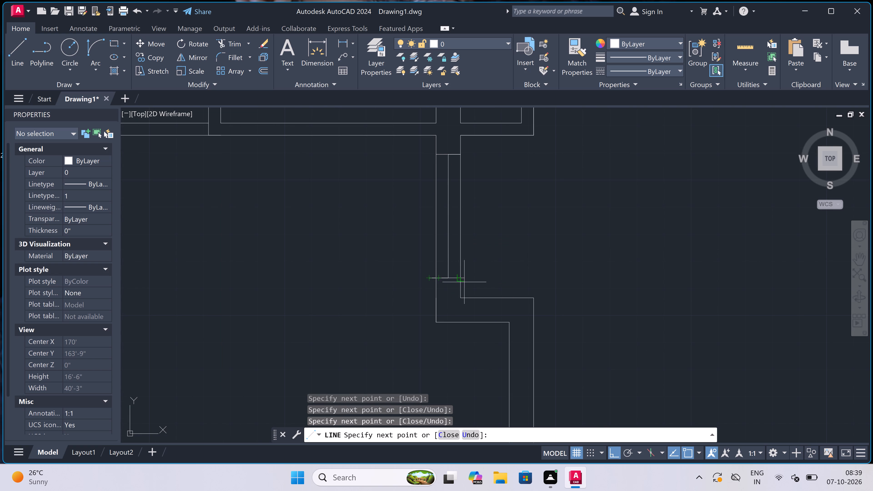
pyautogui.click(461, 277)
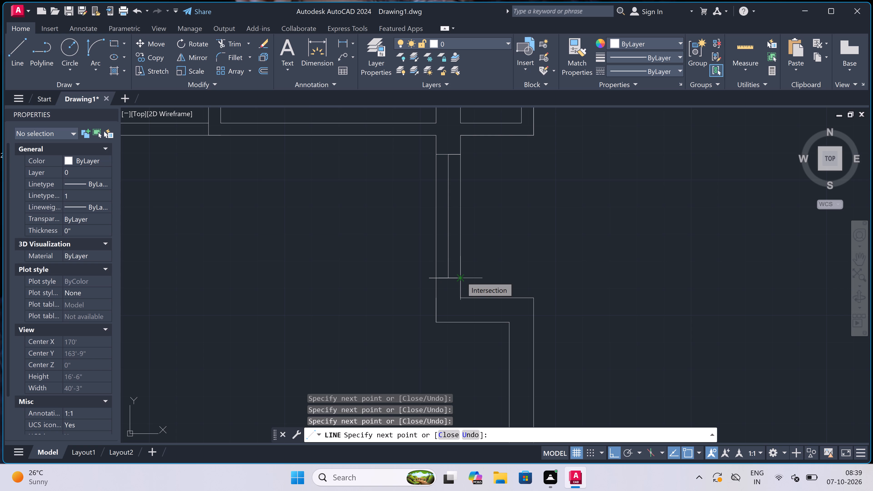
pyautogui.press('Escape')
# Trim the window's lower end line where it overshoots the inner face of the right outer wall.
pyautogui.scroll(3, 454, 275)
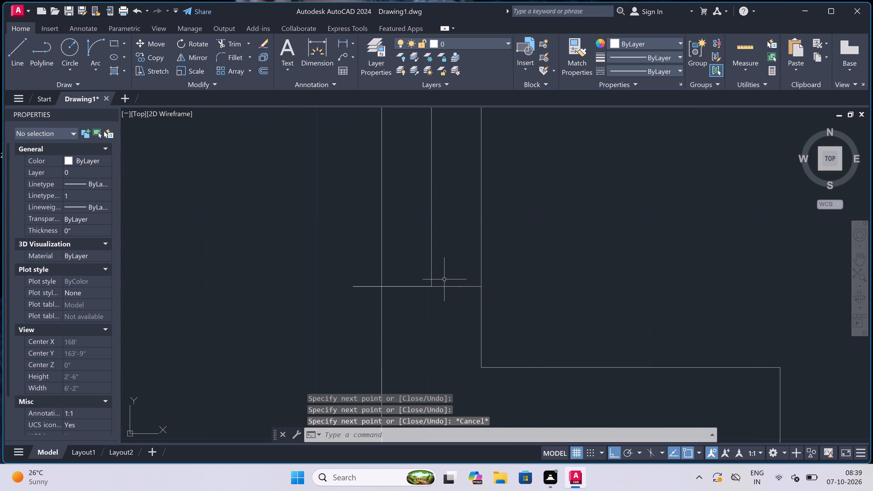
pyautogui.press('t')
pyautogui.press('r')
pyautogui.press('space')
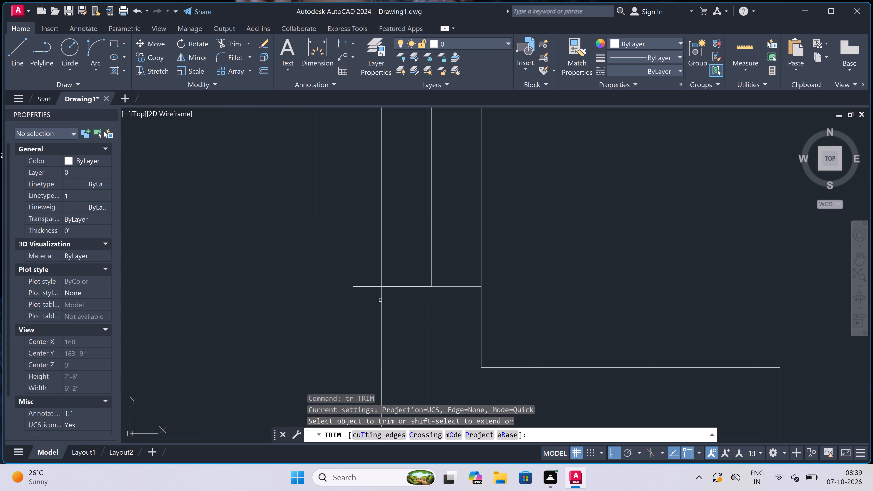
pyautogui.click(375, 298)
pyautogui.click(374, 284)
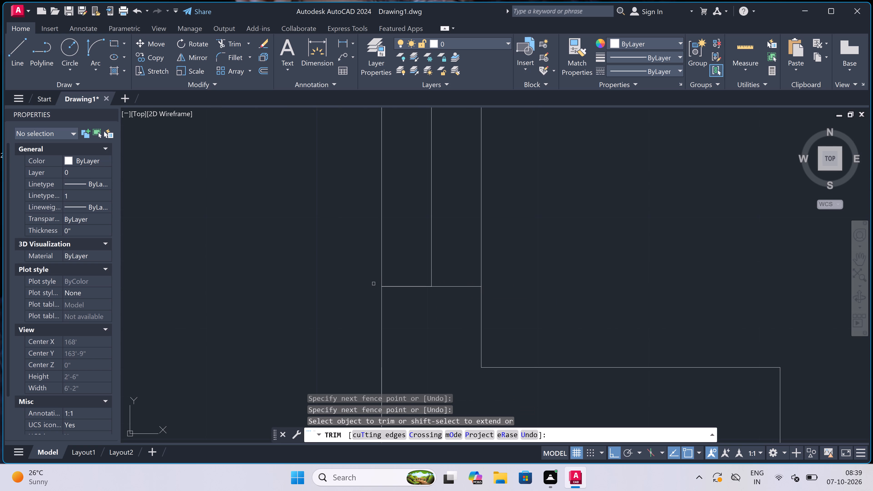
pyautogui.press('Escape')
# Draw two vertical wall faces 9" apart from the projection's inner corner down past the lower wall, continuing the right outer wall.
pyautogui.scroll(-7, 404, 279)
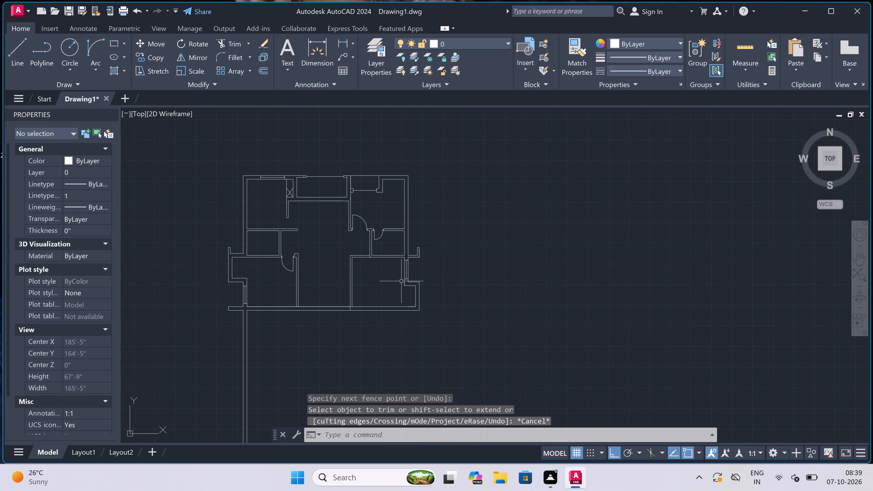
pyautogui.scroll(-3, 381, 297)
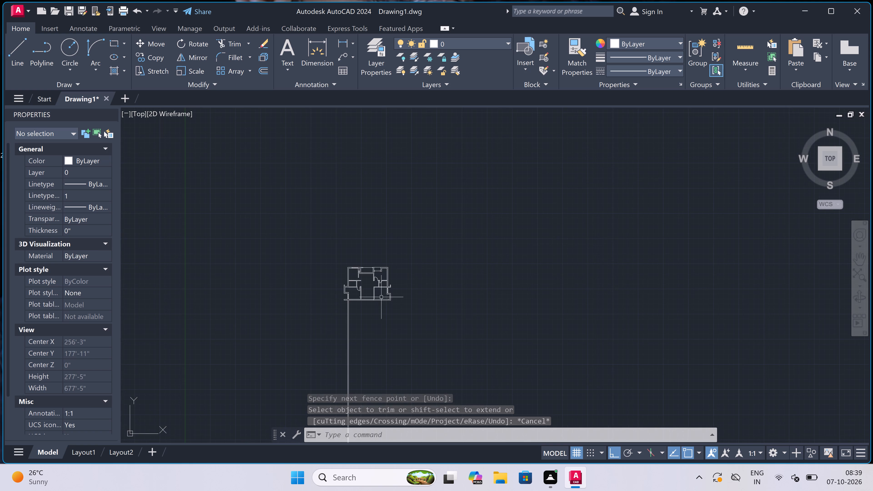
pyautogui.scroll(4, 380, 304)
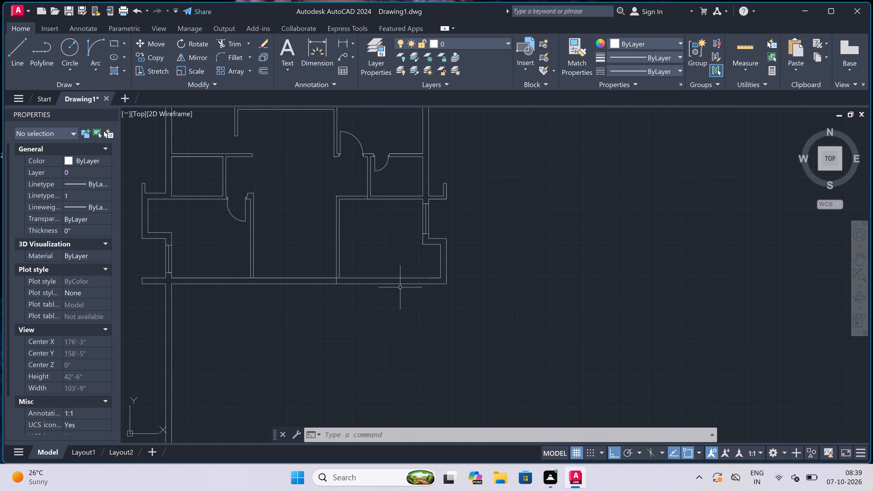
pyautogui.scroll(-2, 409, 281)
pyautogui.scroll(1, 409, 292)
pyautogui.write('l')
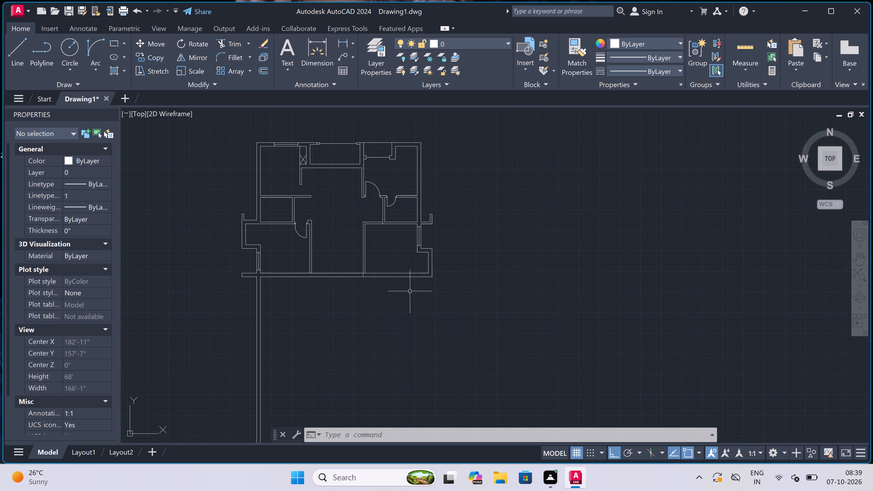
pyautogui.press('space')
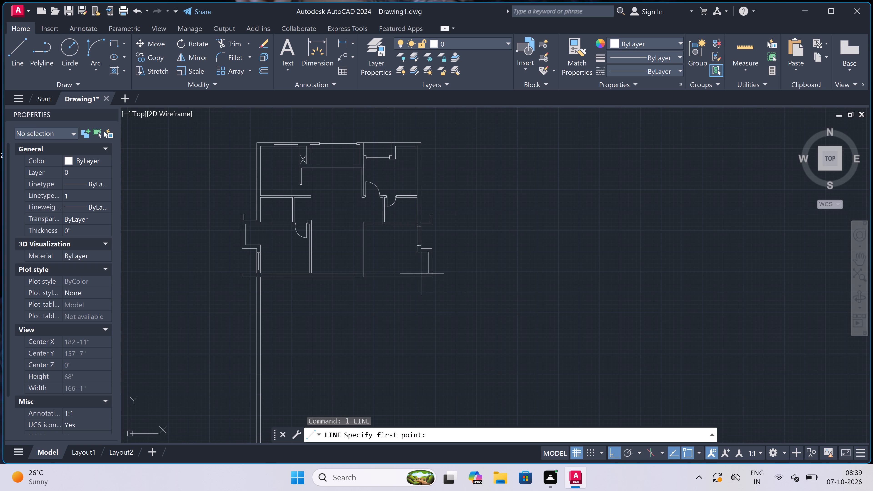
pyautogui.scroll(3, 417, 247)
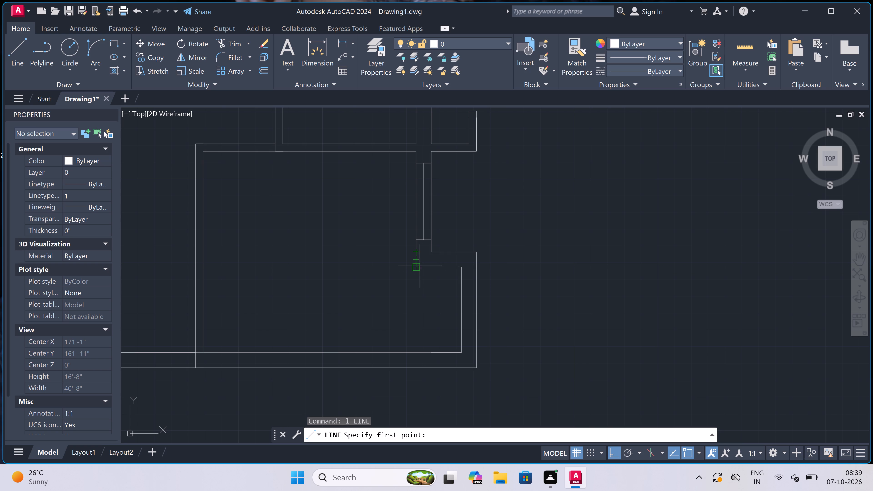
pyautogui.click(417, 268)
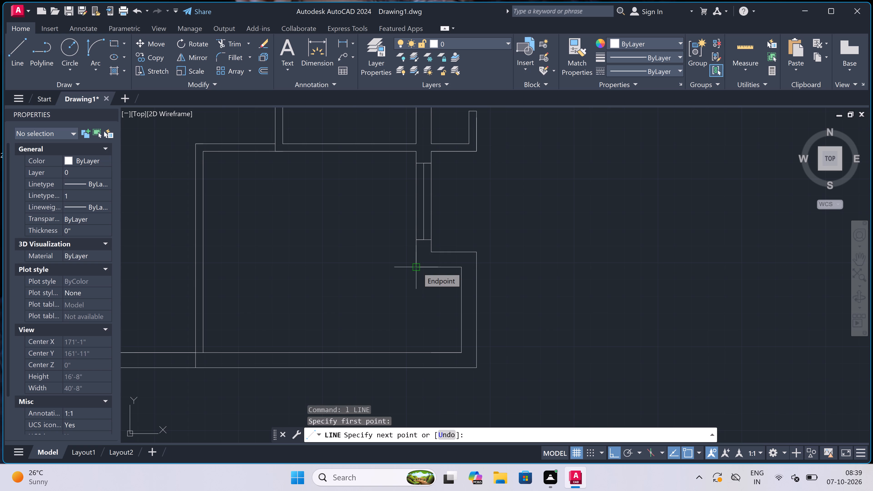
pyautogui.scroll(-5, 417, 268)
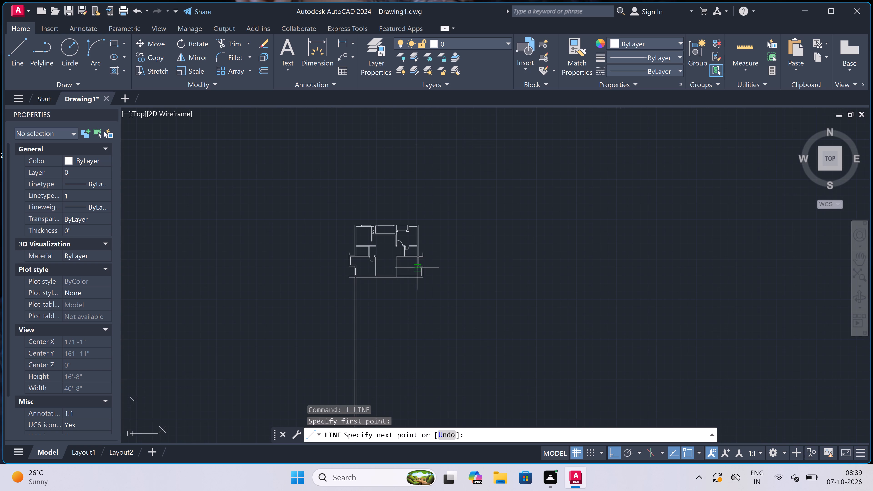
pyautogui.click(415, 363)
pyautogui.write('9"')
pyautogui.press('space')
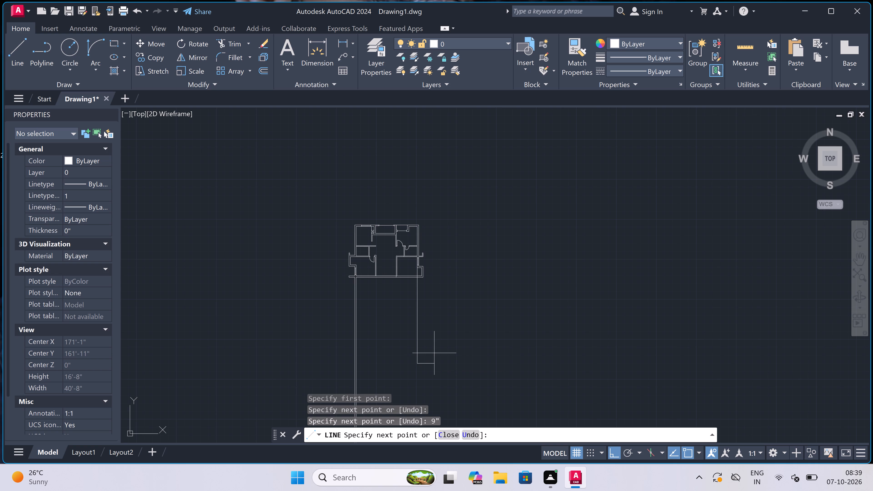
pyautogui.scroll(2, 416, 270)
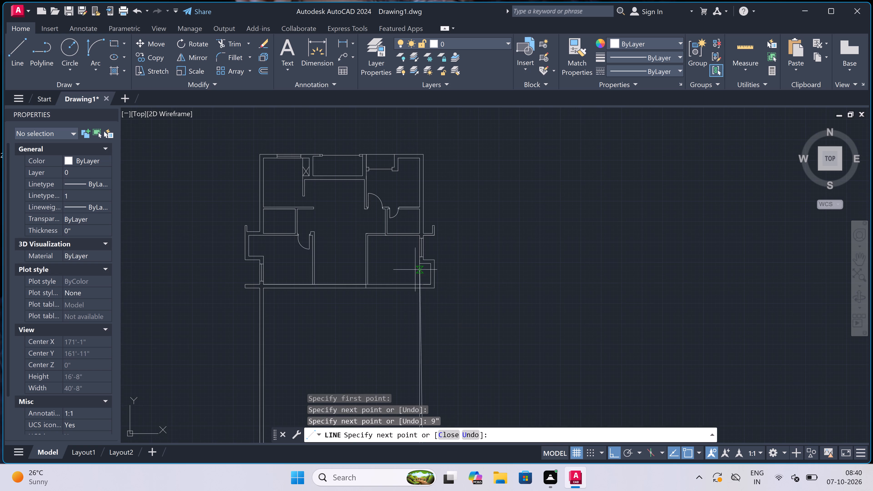
pyautogui.scroll(3, 418, 265)
pyautogui.scroll(1, 452, 255)
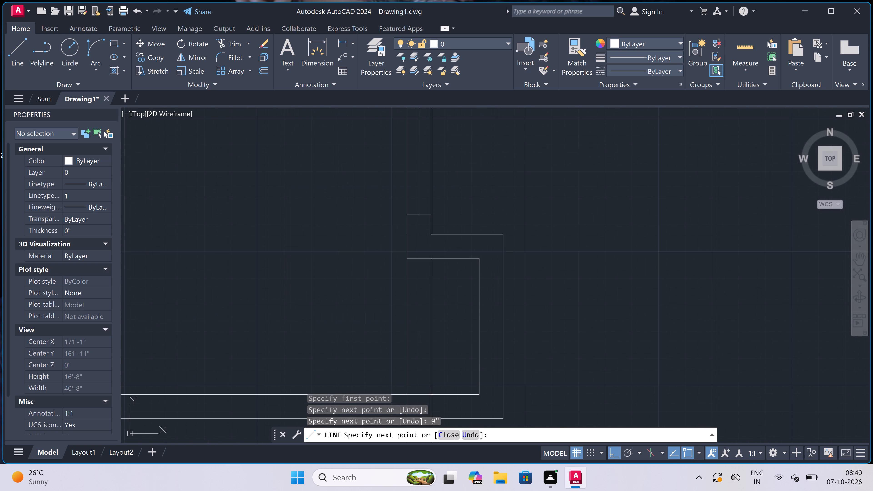
pyautogui.click(430, 261)
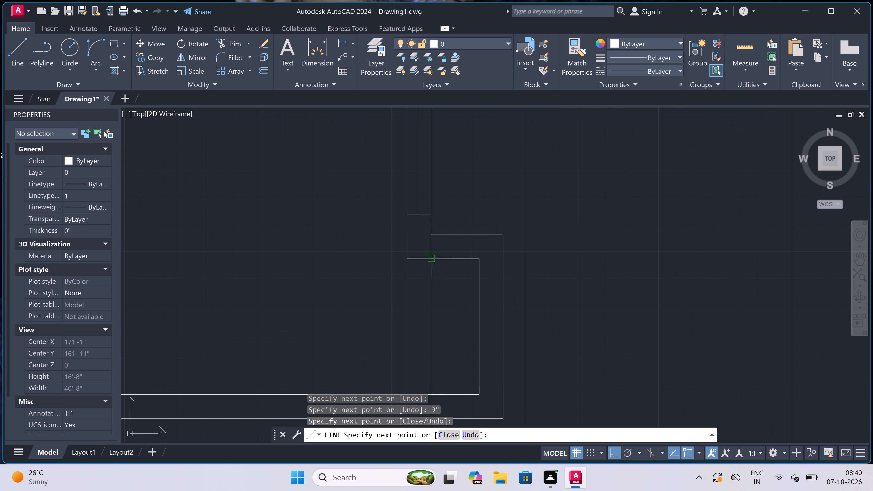
pyautogui.press('Escape')
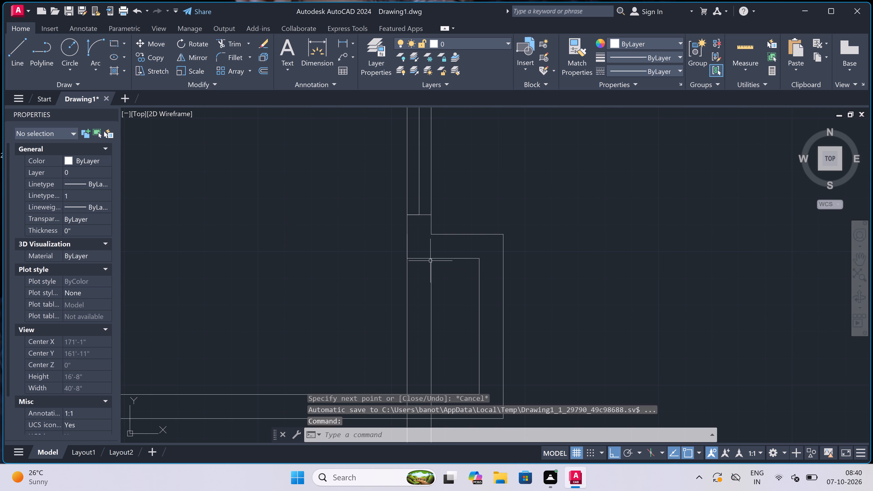
# Offset both segments of the lower wall's bottom face 7' downward, on either side of the left outer wall.
pyautogui.scroll(-3, 430, 261)
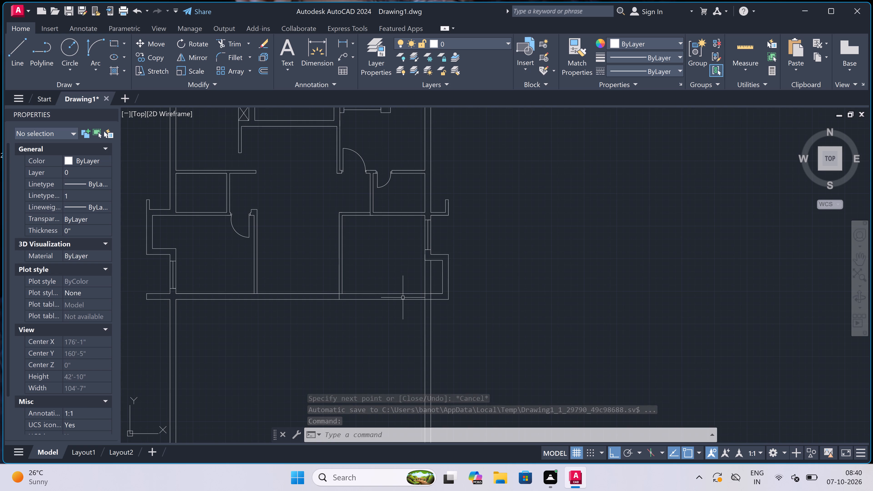
pyautogui.scroll(-2, 378, 324)
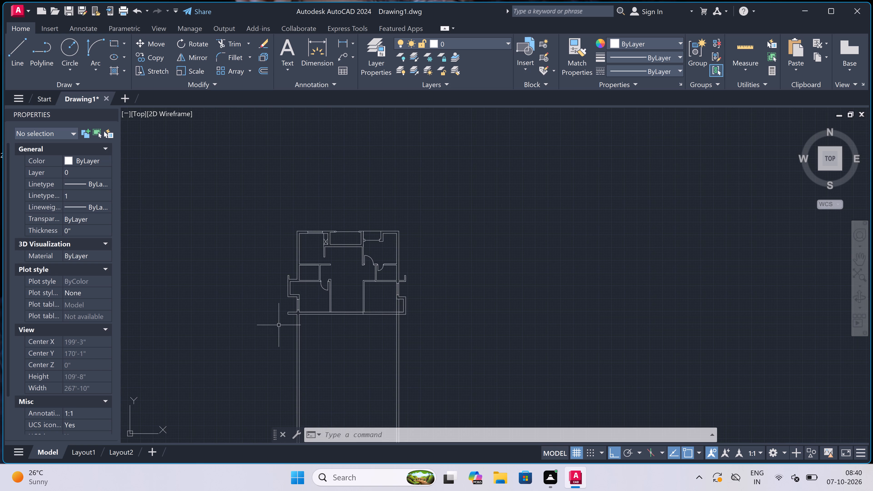
pyautogui.scroll(3, 279, 325)
pyautogui.scroll(-2, 283, 325)
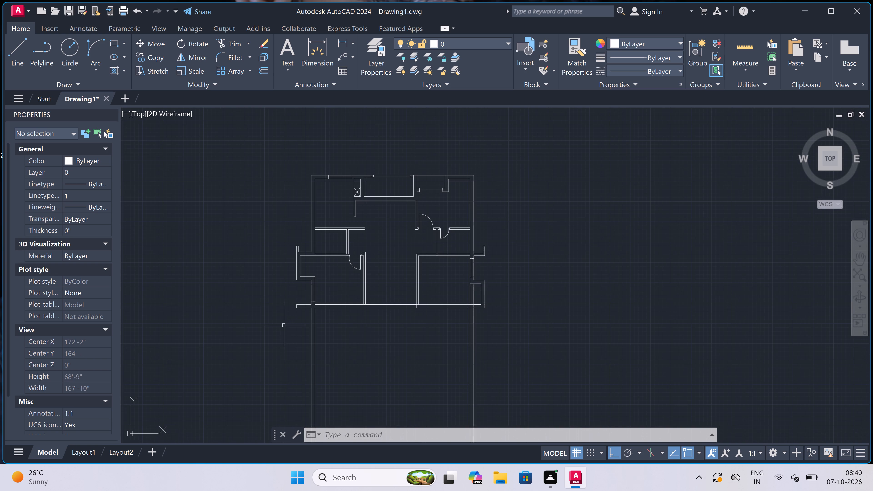
pyautogui.scroll(2, 381, 339)
pyautogui.write('o')
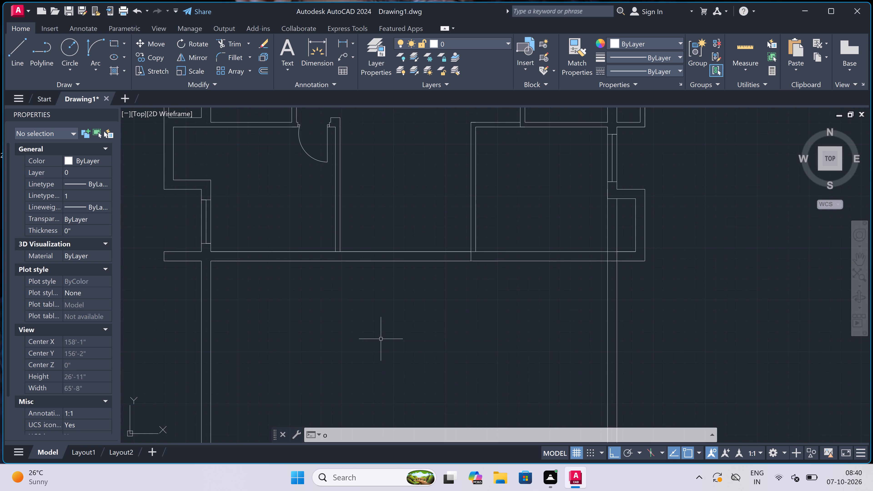
pyautogui.press('space')
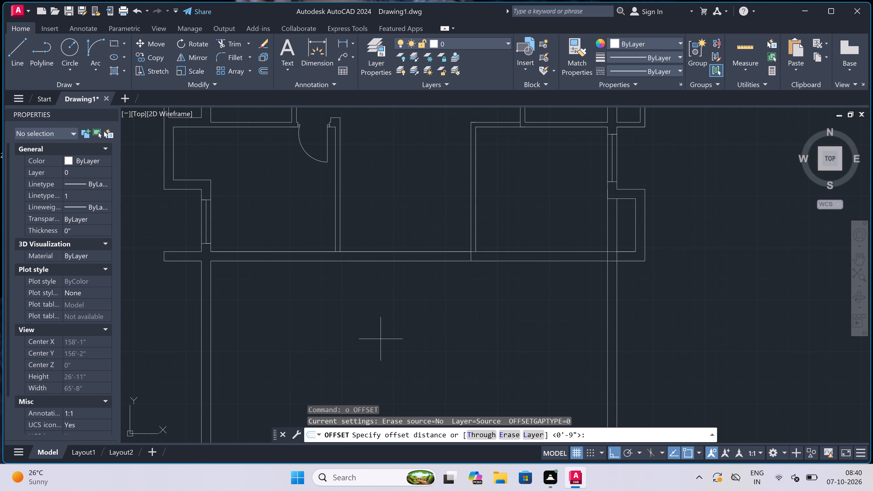
pyautogui.click(384, 263)
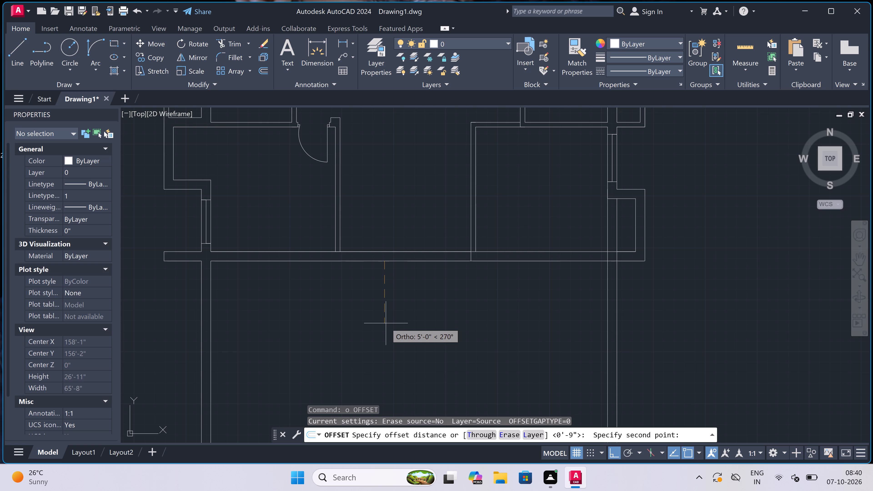
pyautogui.write("7'")
pyautogui.press('space')
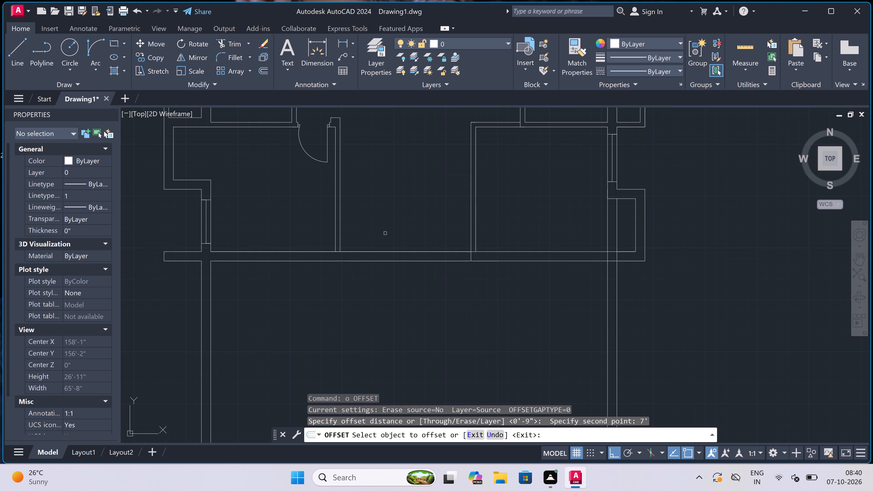
pyautogui.click(378, 262)
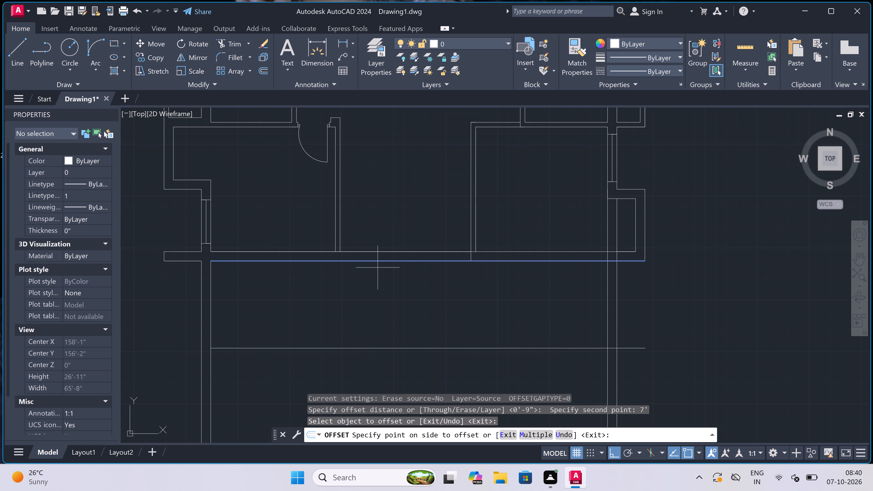
pyautogui.click(377, 297)
pyautogui.scroll(-2, 377, 297)
pyautogui.scroll(2, 367, 321)
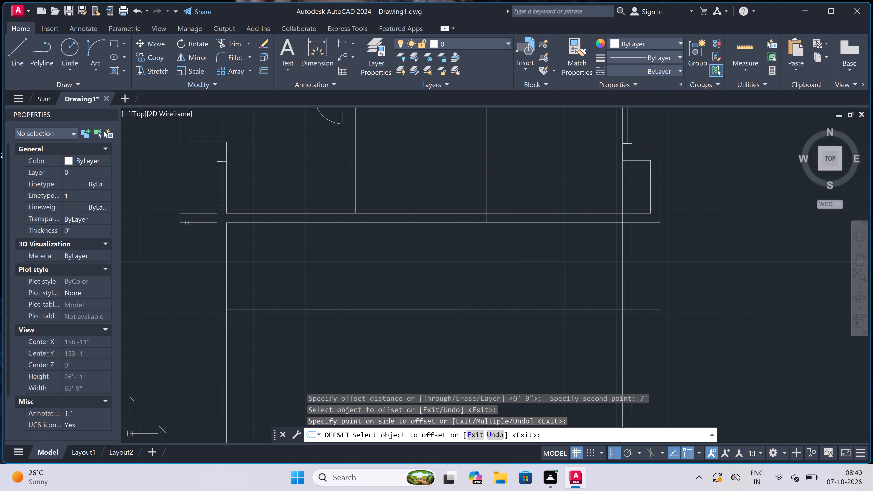
pyautogui.moveTo(187, 223); pyautogui.dragTo(188, 226)
pyautogui.click(196, 279)
pyautogui.scroll(2, 196, 340)
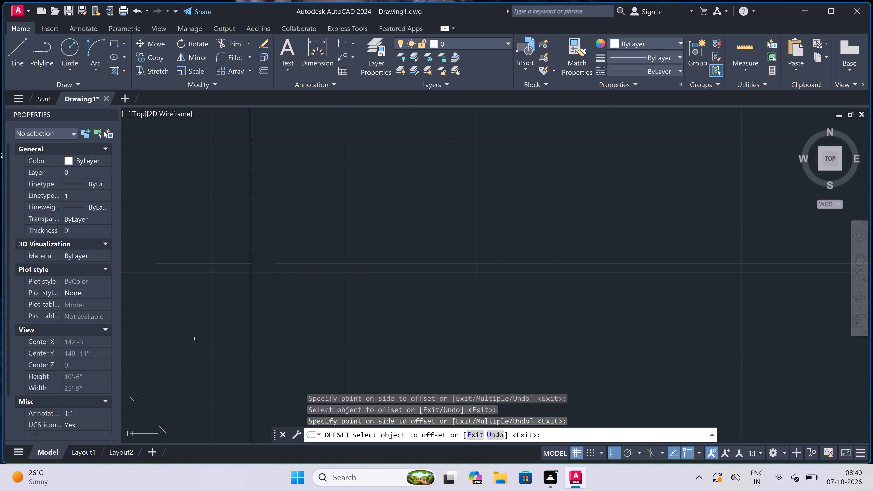
pyautogui.press('Escape')
# Offset both segments of the new horizontal wall line 9" downward to form the second wall face.
pyautogui.press('space')
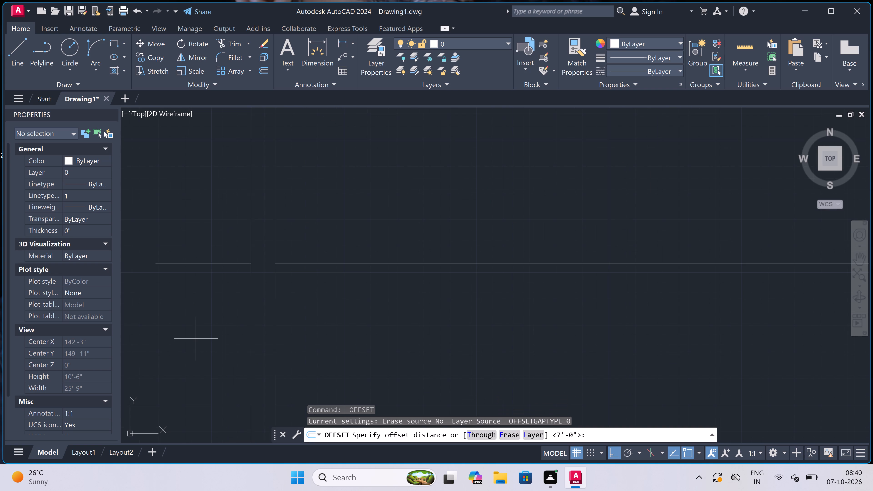
pyautogui.scroll(-2, 266, 284)
pyautogui.scroll(1, 254, 354)
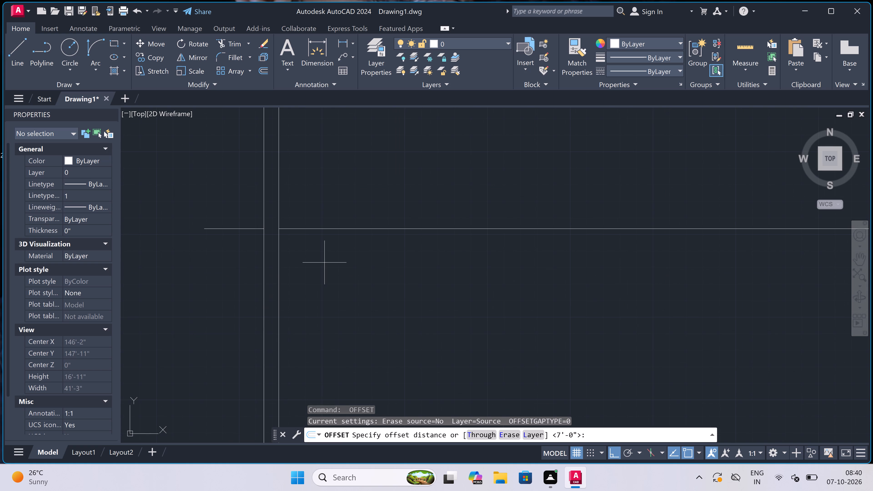
pyautogui.click(335, 229)
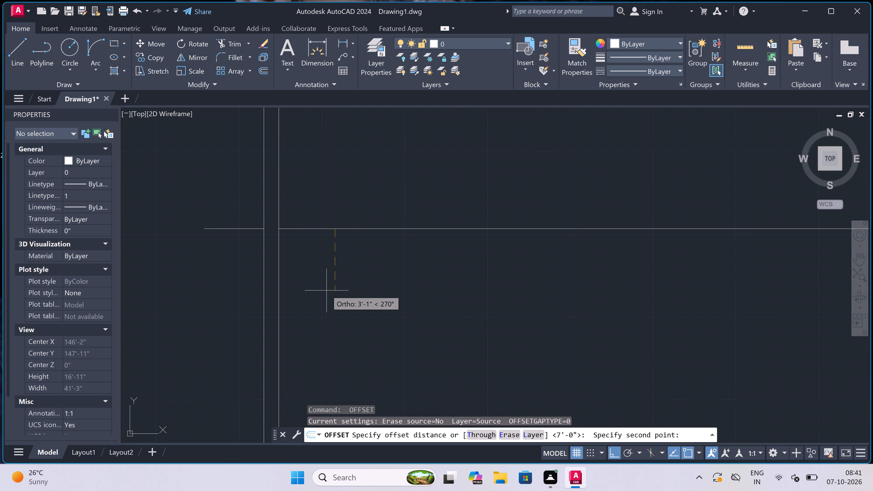
pyautogui.write('9"')
pyautogui.press('space')
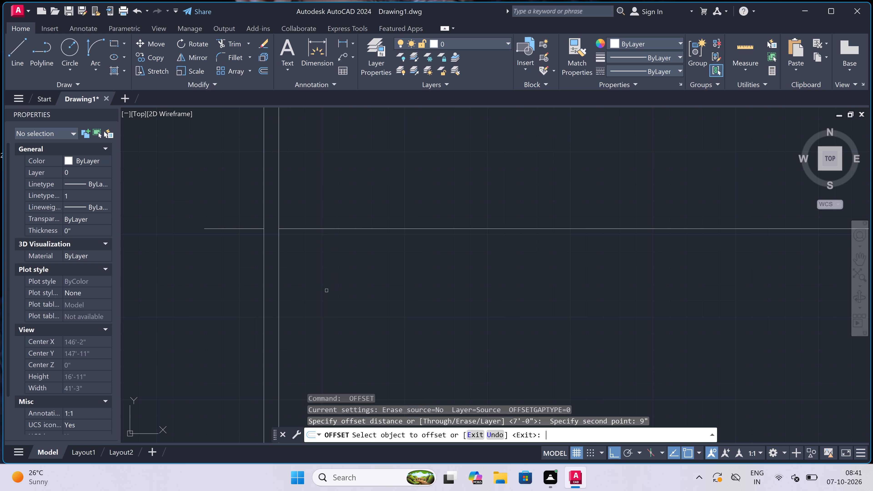
pyautogui.click(304, 229)
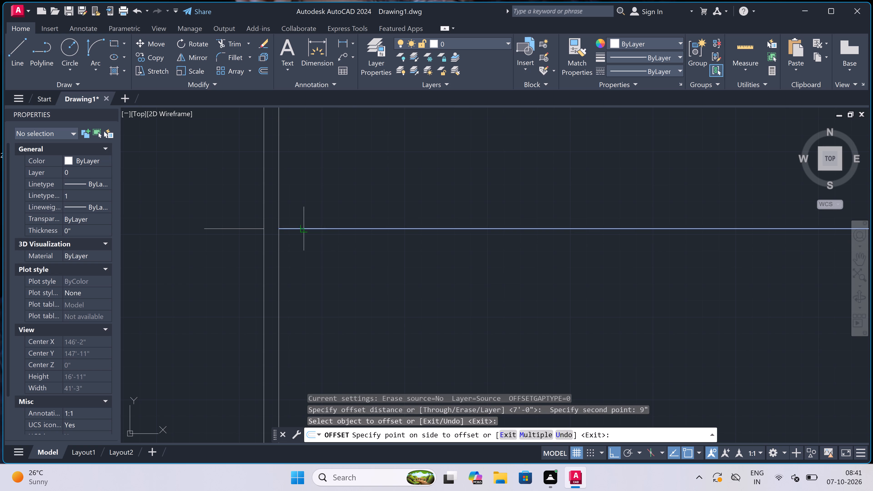
pyautogui.click(296, 286)
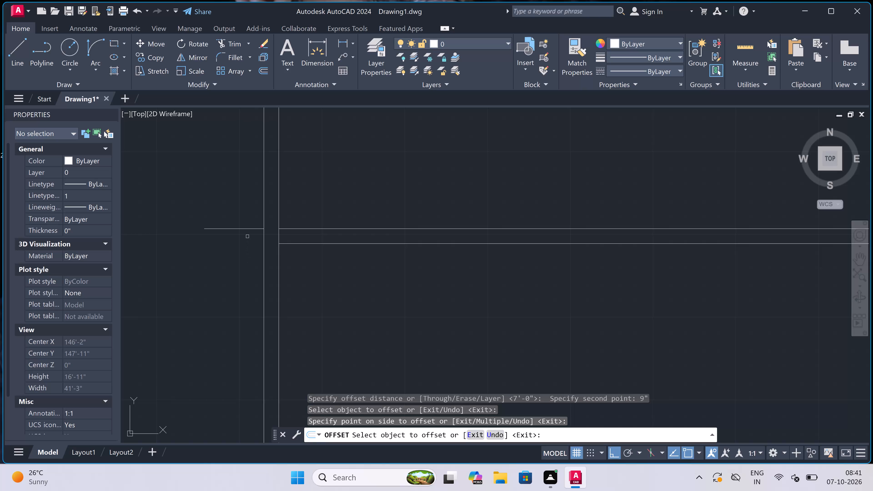
pyautogui.click(245, 230)
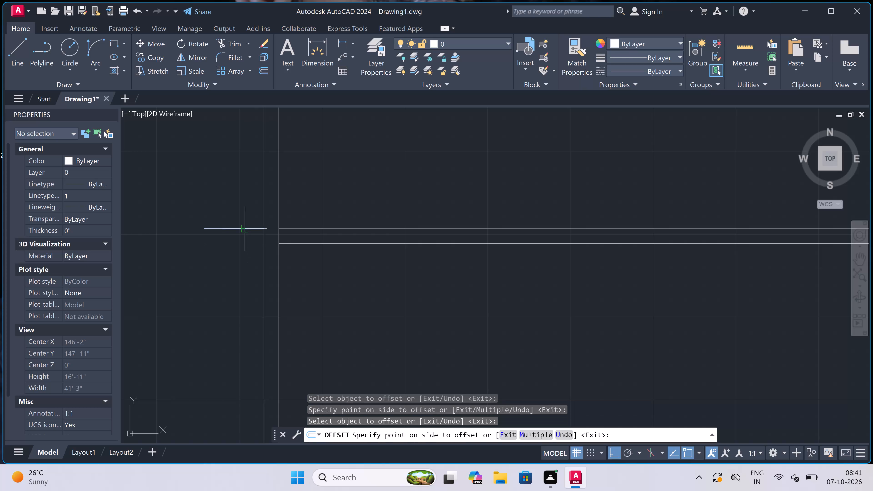
pyautogui.click(243, 265)
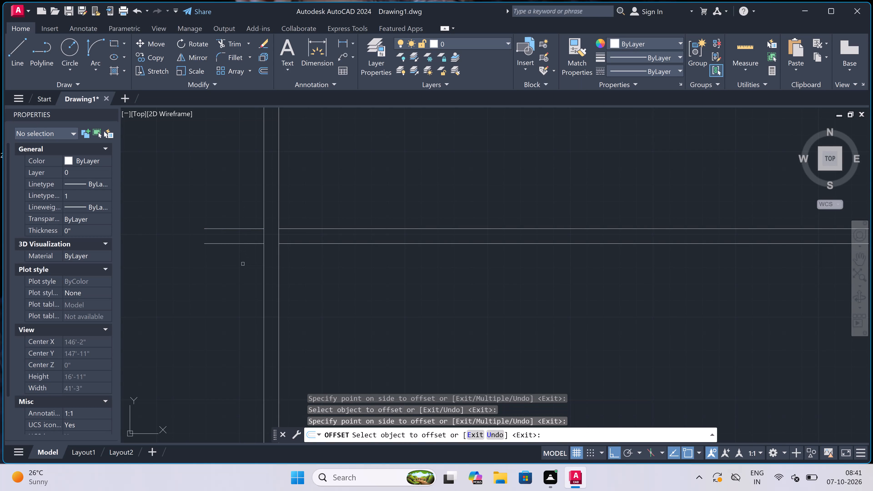
pyautogui.scroll(-2, 243, 264)
pyautogui.scroll(1, 243, 264)
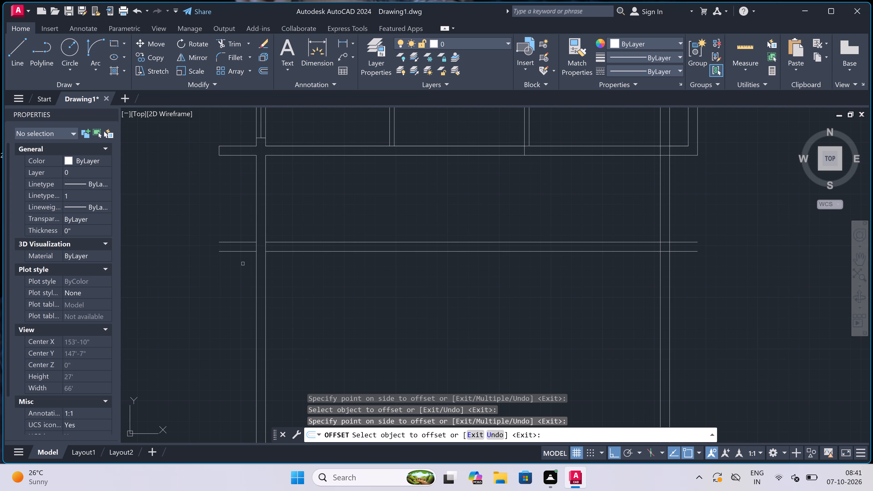
pyautogui.press('Escape')
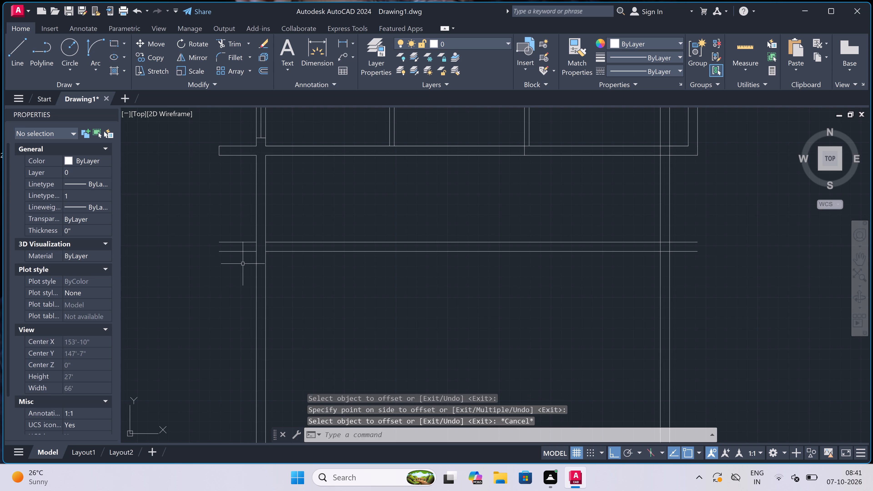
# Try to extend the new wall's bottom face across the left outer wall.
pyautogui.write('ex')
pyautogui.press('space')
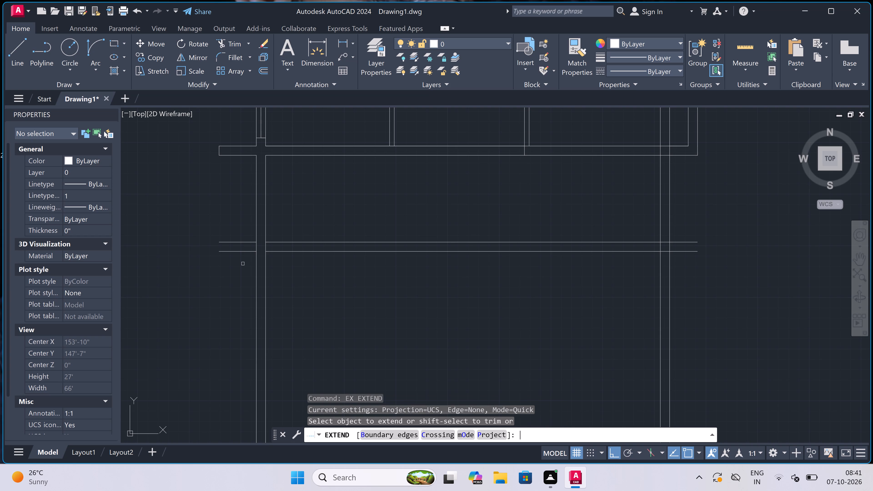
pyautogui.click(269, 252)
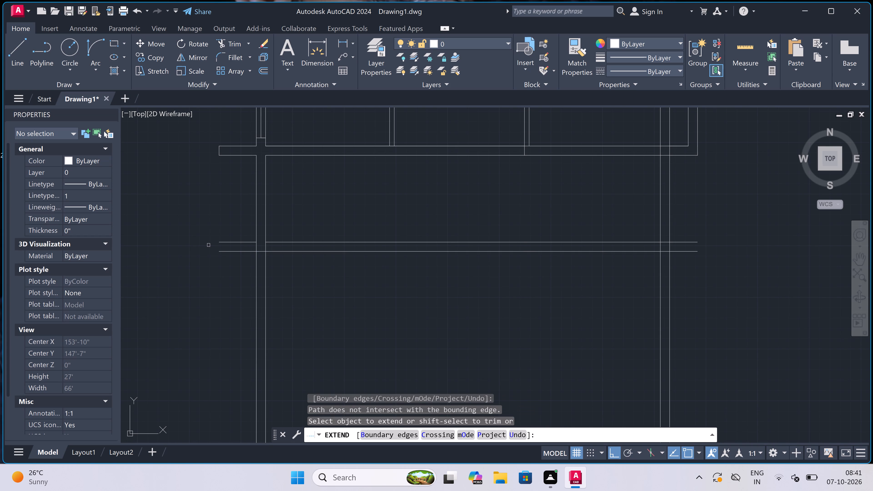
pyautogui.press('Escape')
# Close the left end of the new horizontal wall with a short line joining its two faces.
pyautogui.write('l')
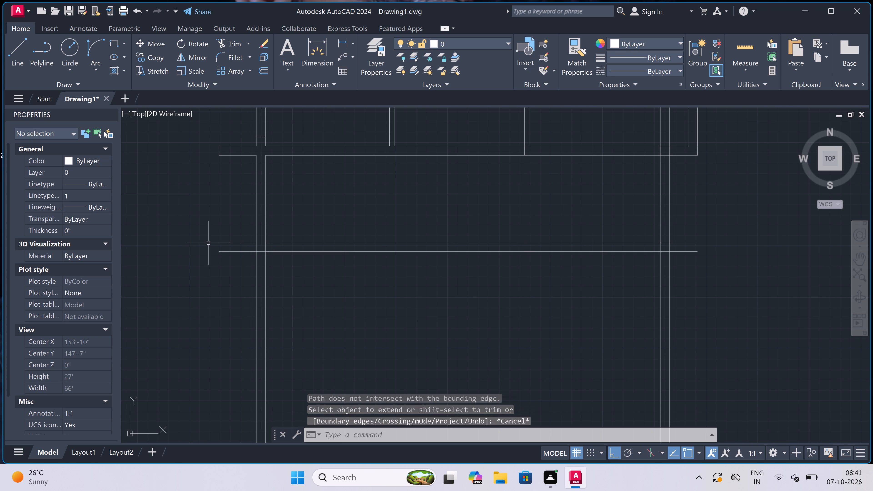
pyautogui.press('space')
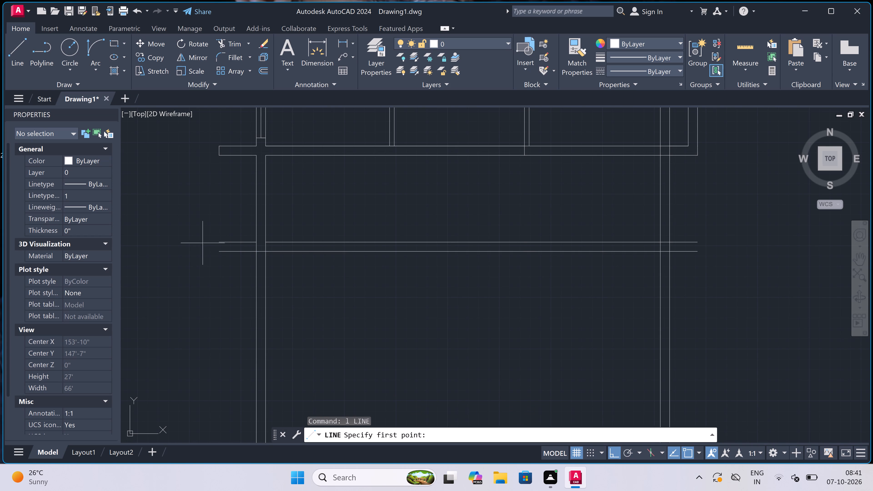
pyautogui.scroll(1, 192, 227)
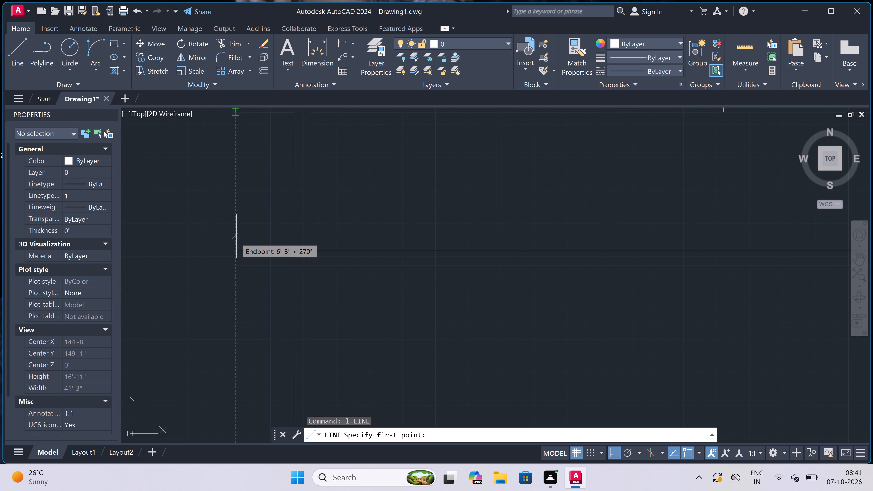
pyautogui.click(235, 248)
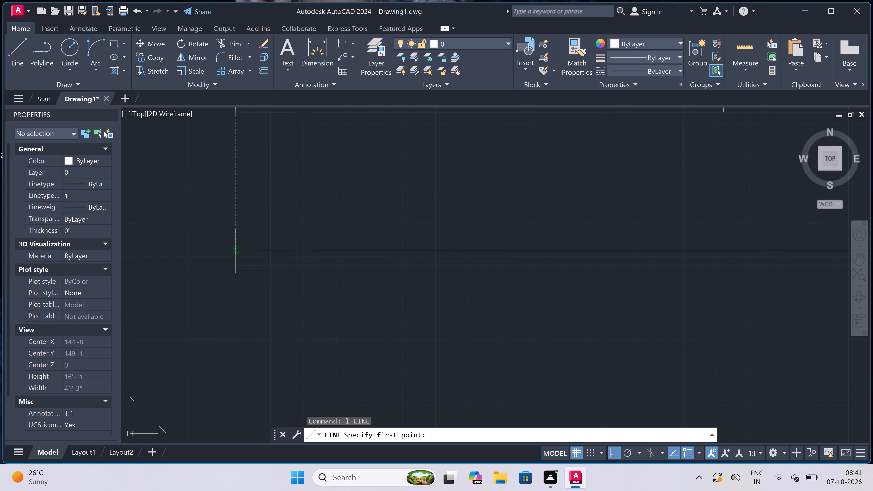
pyautogui.click(233, 265)
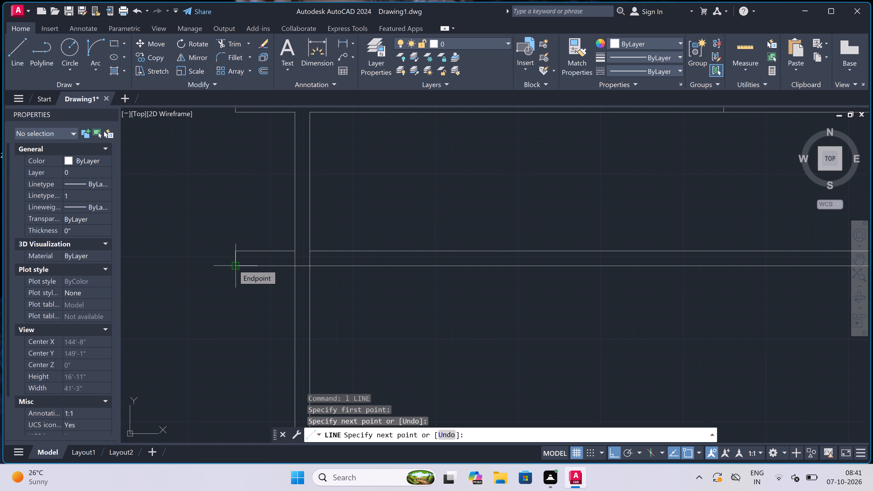
pyautogui.press('Escape')
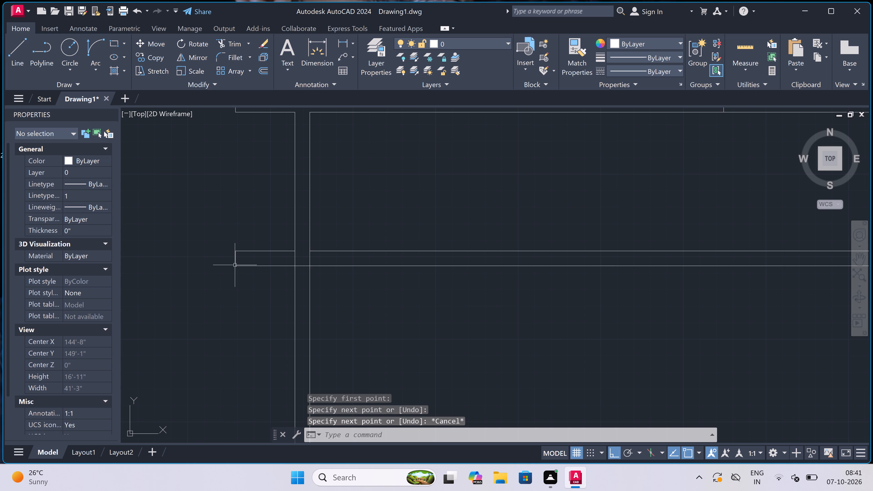
# Draw a 9" thick partition between the lower wall and the new wall, starting 4'-6" left of the right outer wall's inner face.
pyautogui.scroll(-2, 235, 265)
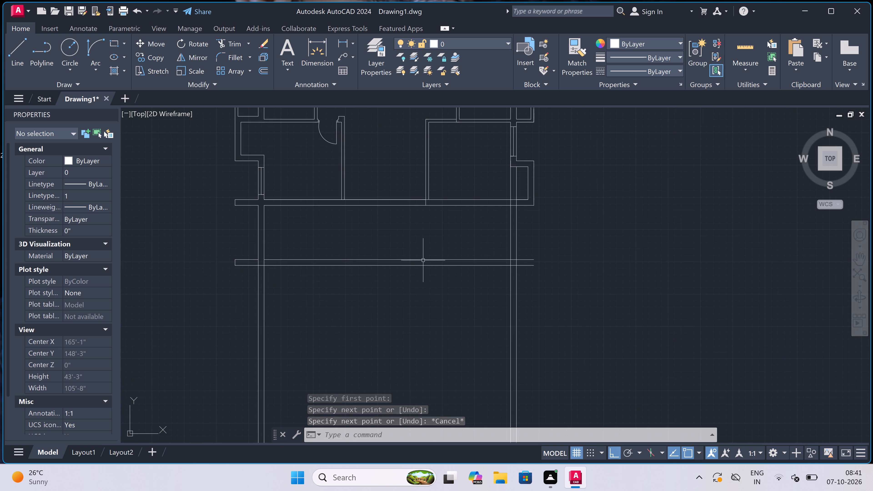
pyautogui.scroll(-1, 421, 258)
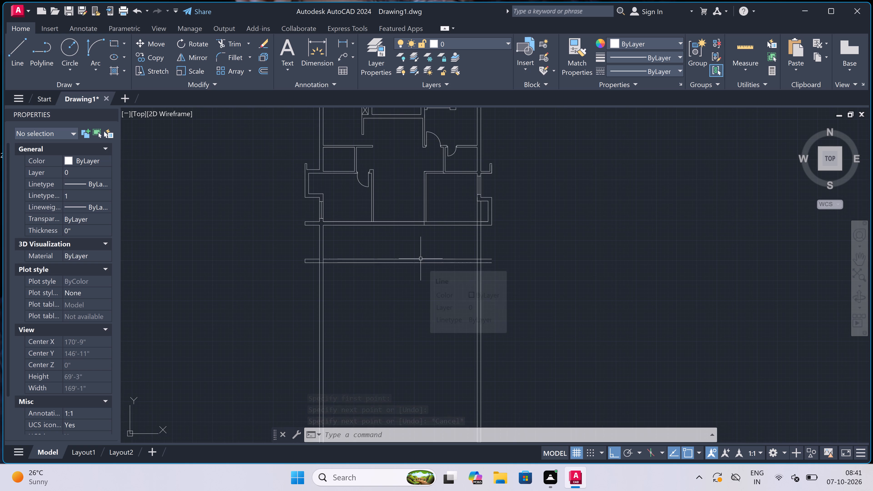
pyautogui.scroll(2, 466, 236)
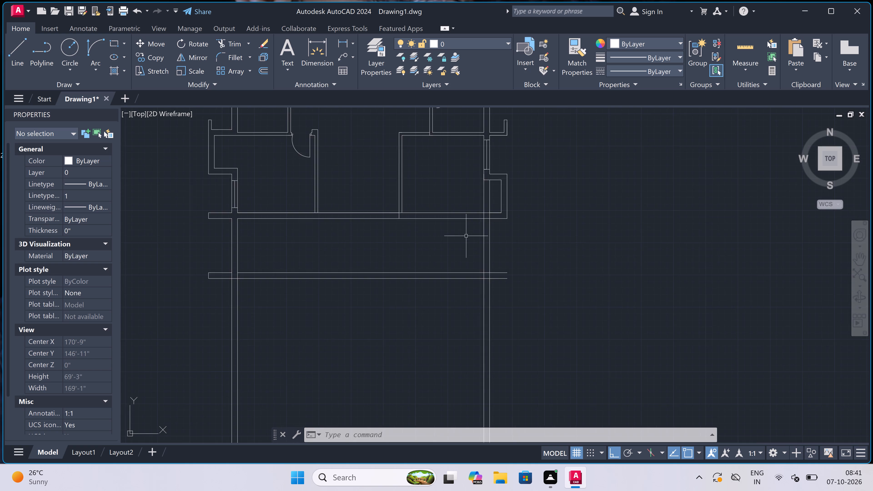
pyautogui.scroll(1, 516, 210)
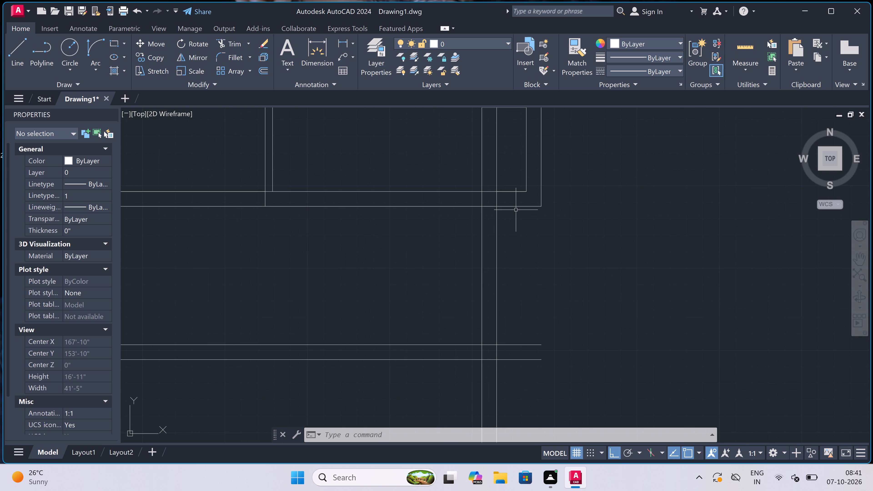
pyautogui.write('l')
pyautogui.press('space')
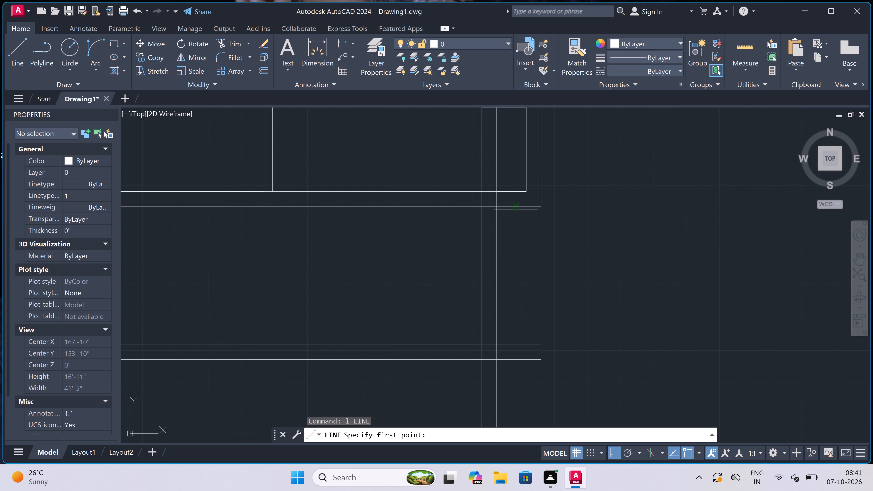
pyautogui.click(485, 207)
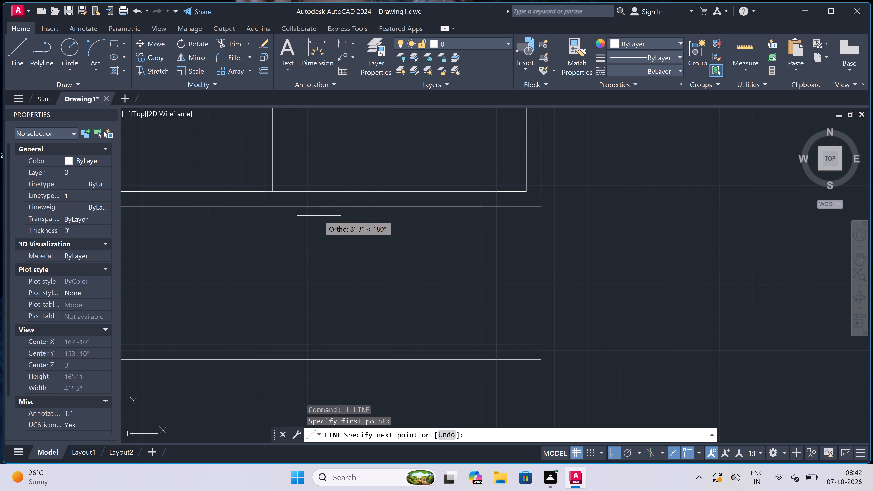
pyautogui.write("4'6")
pyautogui.write('"')
pyautogui.press('space')
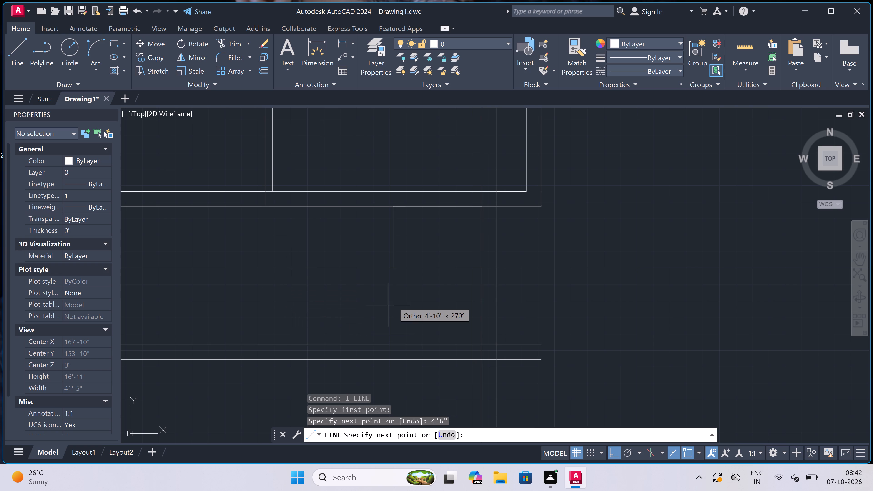
pyautogui.click(393, 346)
pyautogui.write('9"')
pyautogui.press('space')
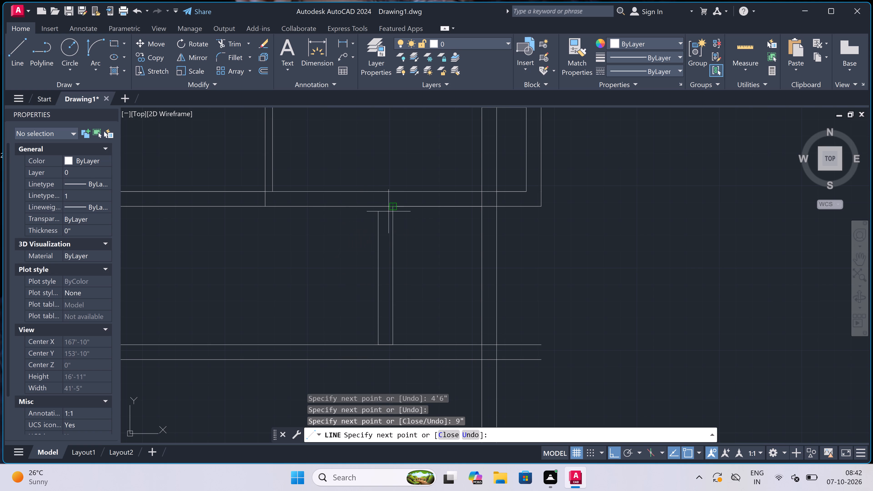
pyautogui.click(378, 205)
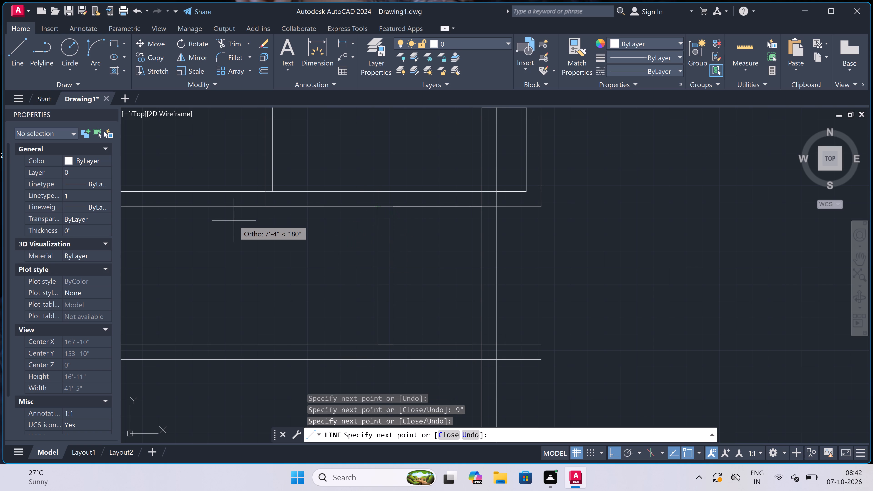
# Draw a second 9" thick partition between the lower wall and the new wall, 4'-9" left of the first partition.
pyautogui.press('4')
pyautogui.write('\'9"')
pyautogui.press('space')
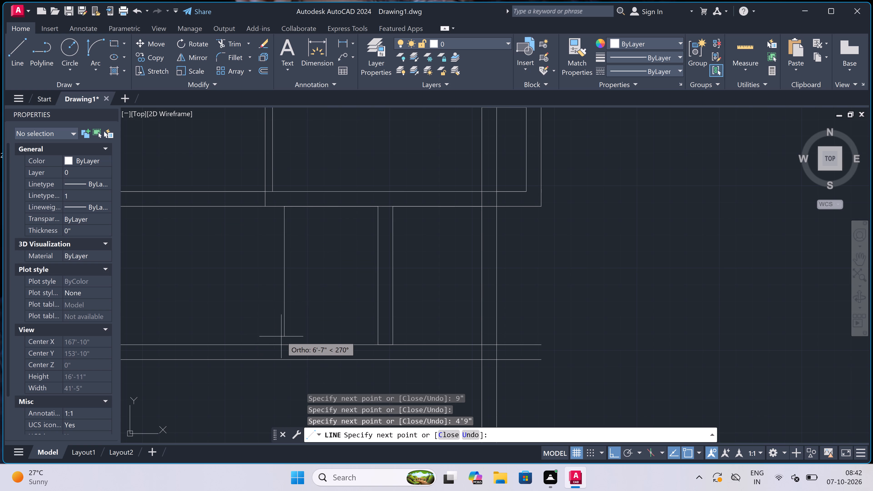
pyautogui.scroll(1, 282, 338)
pyautogui.click(282, 348)
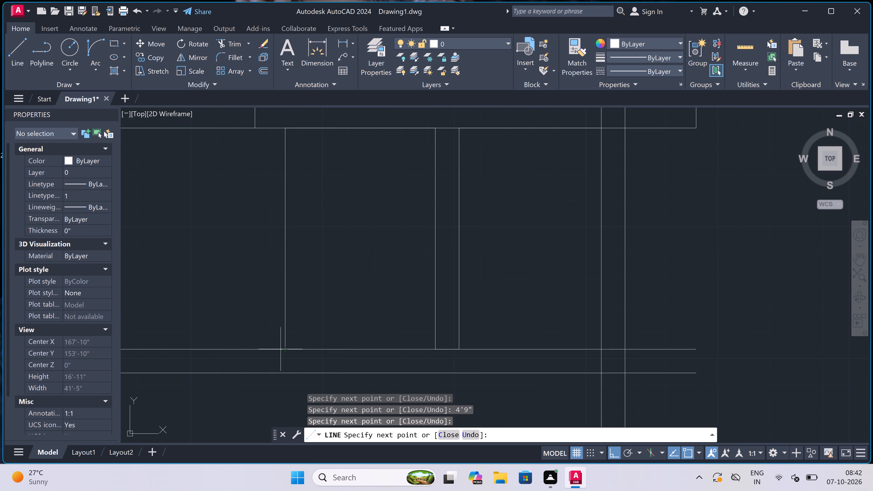
pyautogui.press('9')
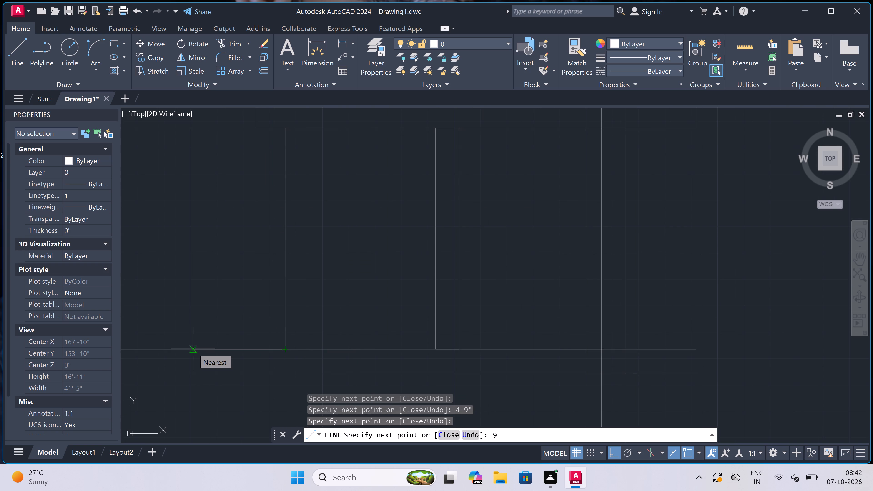
pyautogui.write('"')
pyautogui.press('space')
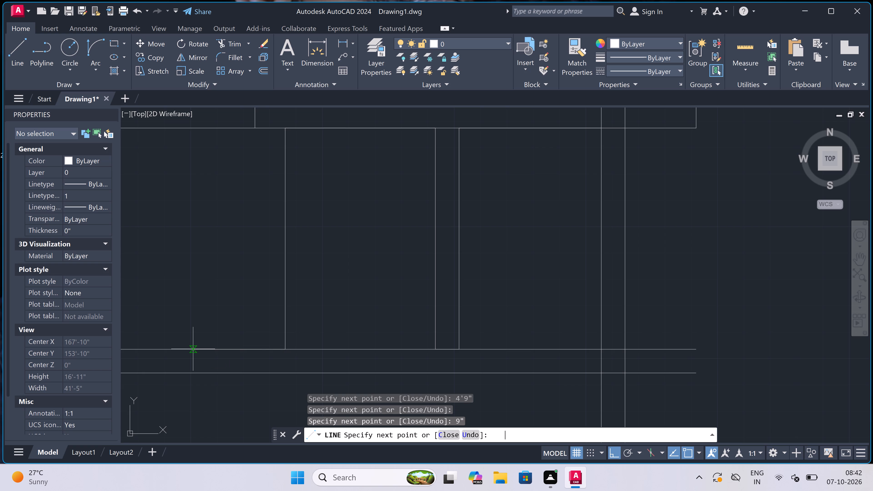
pyautogui.scroll(-1, 196, 348)
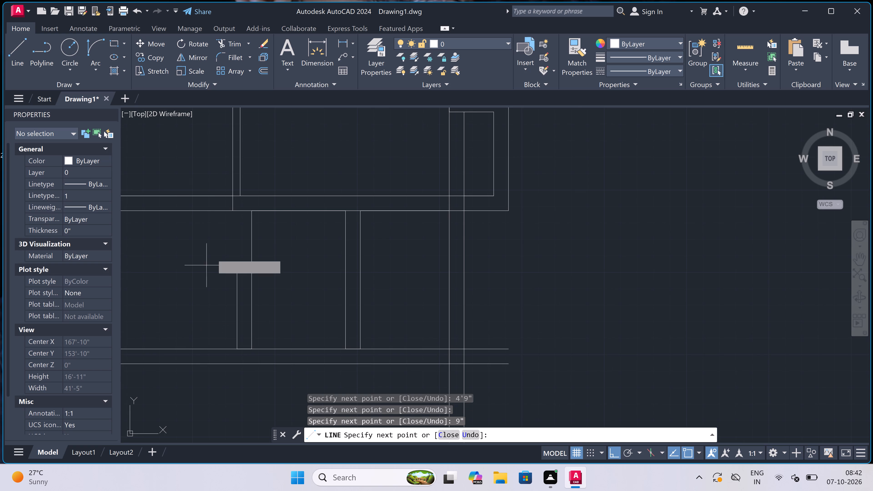
pyautogui.scroll(1, 234, 214)
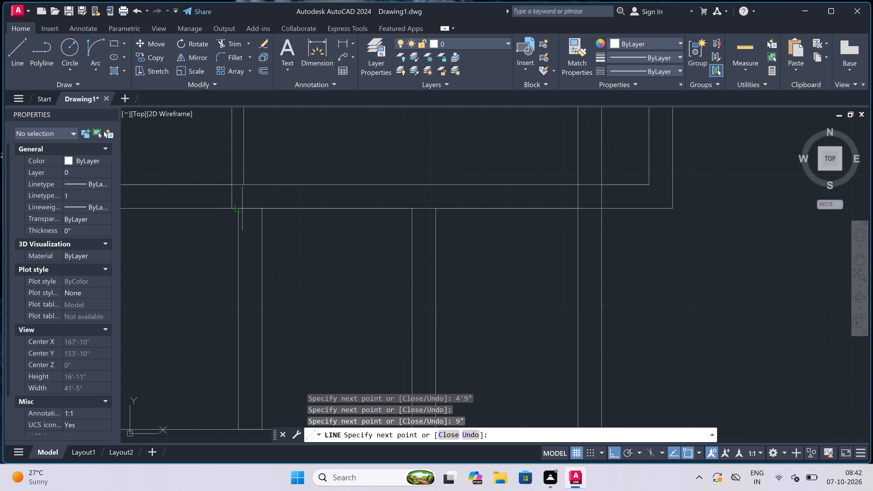
pyautogui.scroll(2, 242, 208)
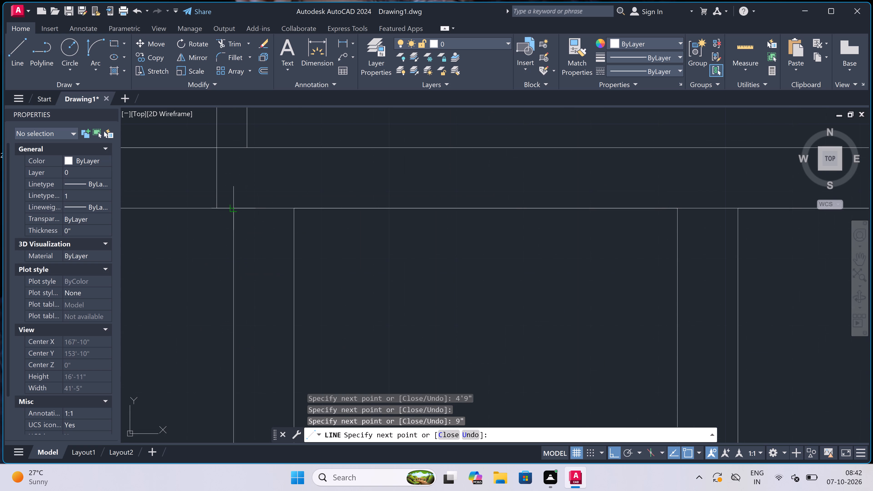
pyautogui.click(236, 207)
pyautogui.press('Escape')
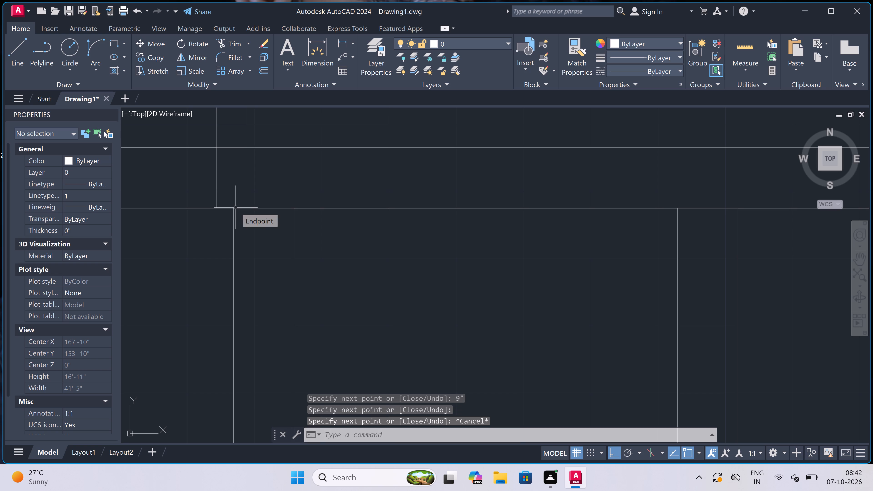
# Trim the lower wall's inner face between the two faces of the upper partition that meets it.
pyautogui.write('tr')
pyautogui.press('space')
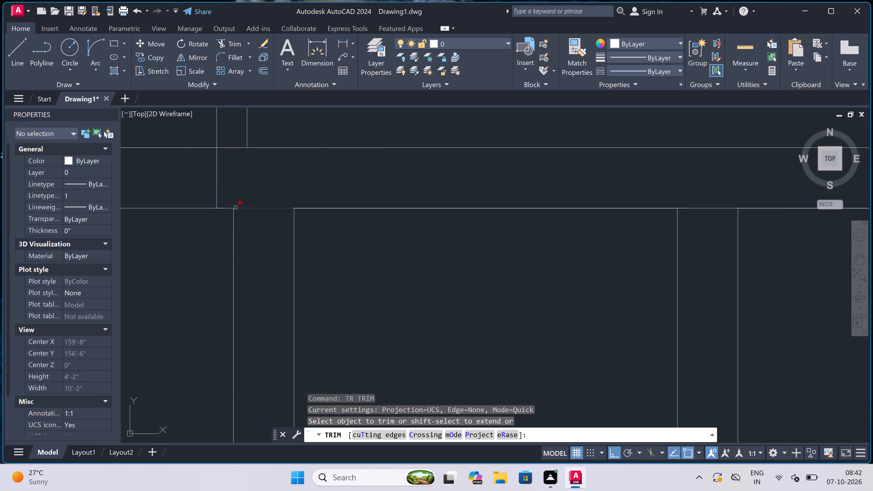
pyautogui.click(234, 135)
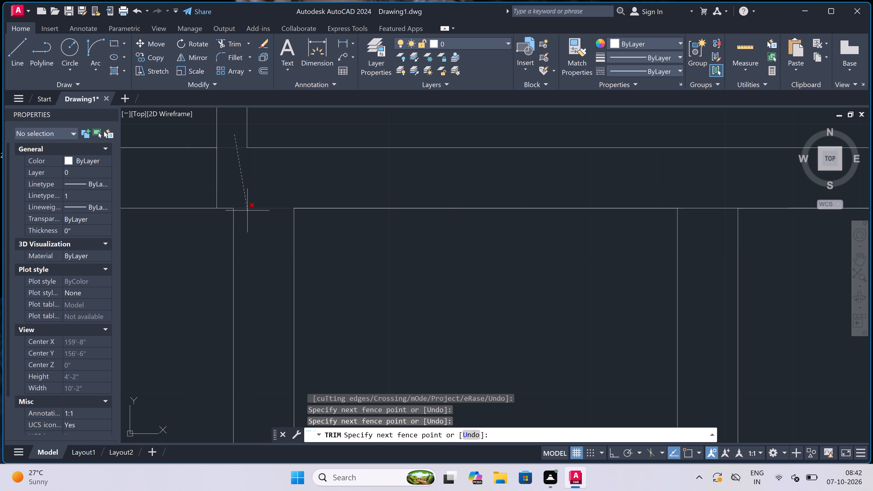
pyautogui.click(251, 198)
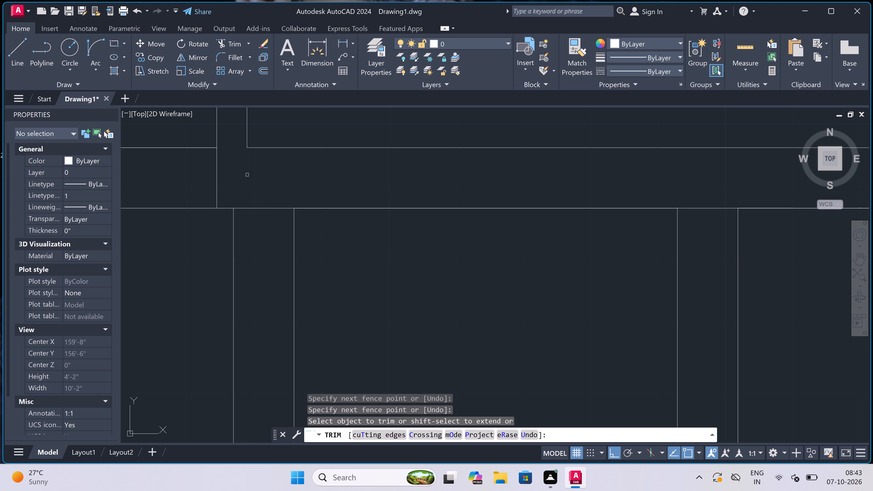
pyautogui.scroll(-5, 247, 177)
pyautogui.scroll(2, 269, 171)
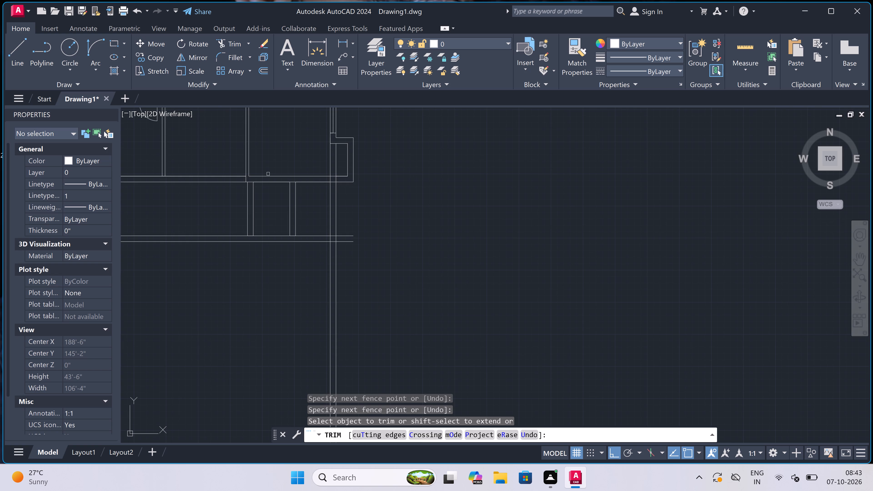
pyautogui.scroll(2, 269, 171)
pyautogui.press('Escape')
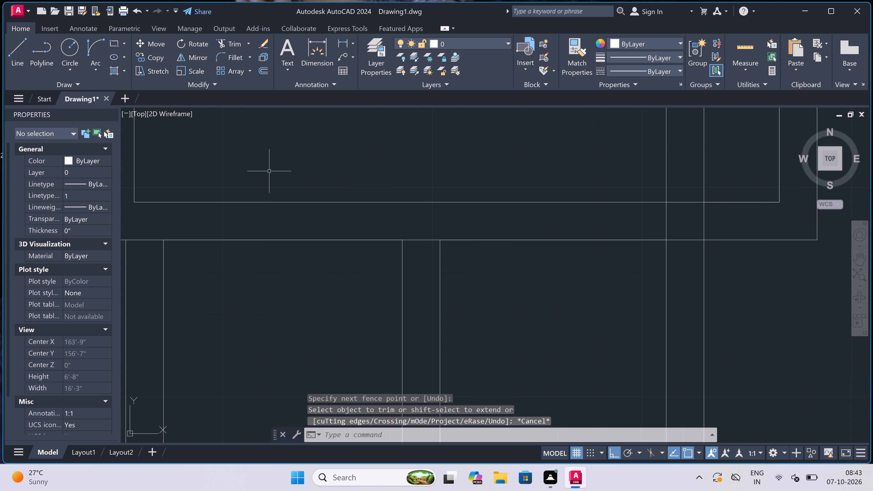
# Extend both faces of the first partition and the second partition's right face up to the lower wall's inner face.
pyautogui.scroll(-2, 269, 171)
pyautogui.scroll(1, 190, 155)
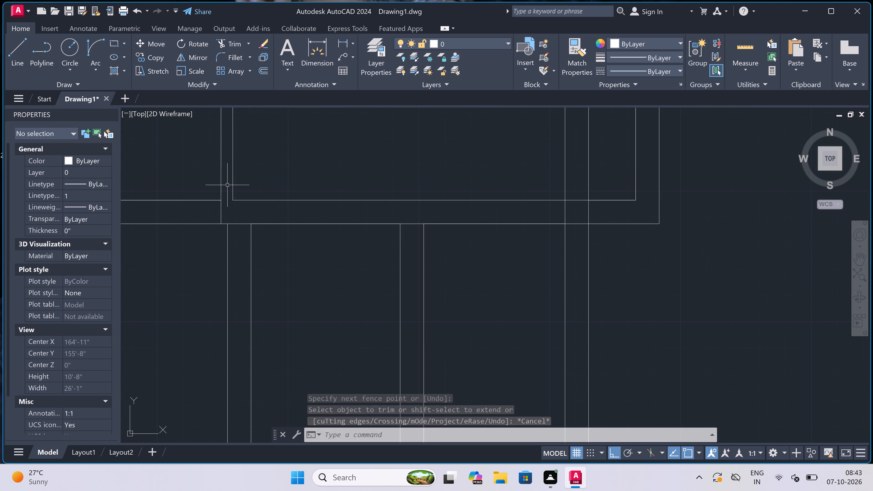
pyautogui.write('ex')
pyautogui.press('space')
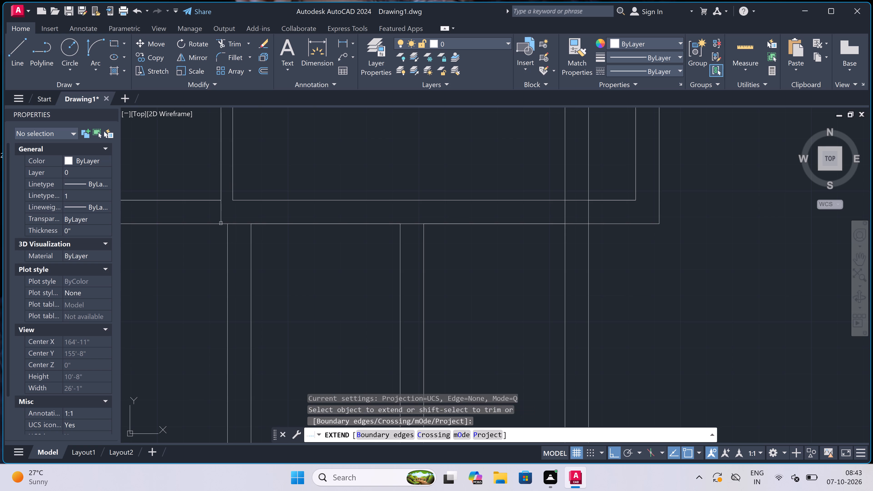
pyautogui.click(203, 252)
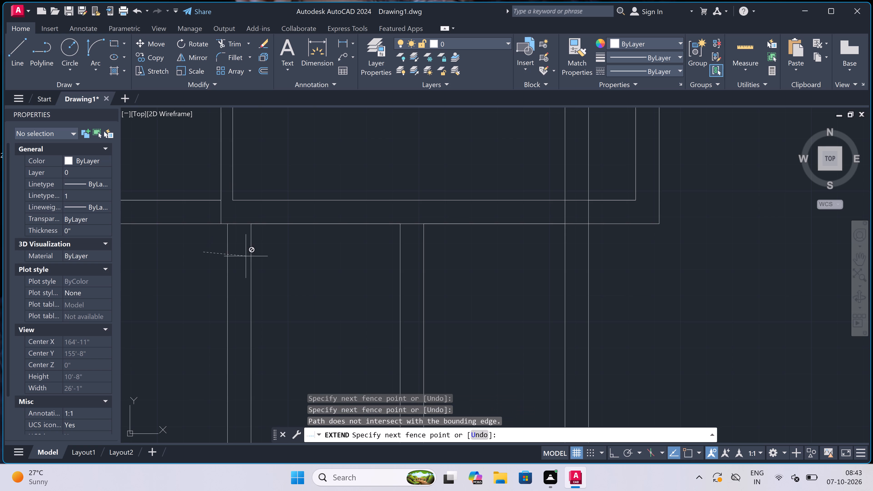
pyautogui.click(432, 263)
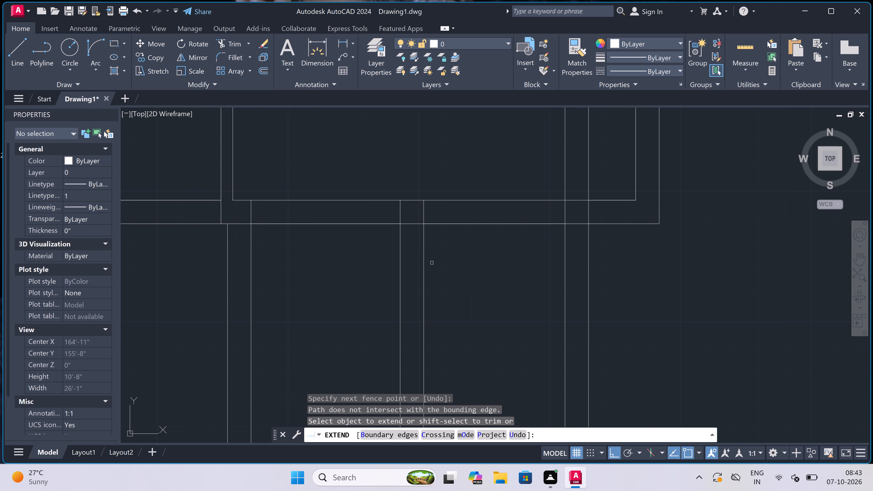
pyautogui.press('Escape')
# Draw a 2' long, 4.5" thick wall stub upward from the lower wall's inner face, flush with the first partition's right face.
pyautogui.write('l')
pyautogui.press('space')
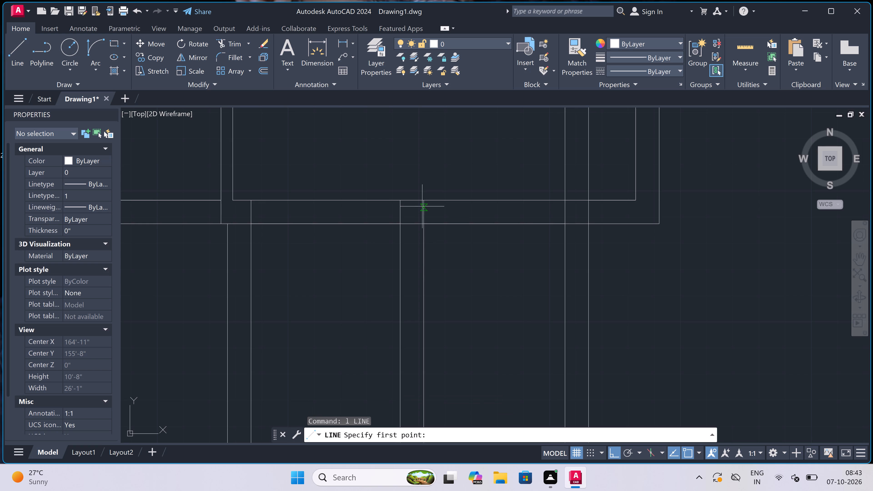
pyautogui.click(425, 199)
pyautogui.write("2'")
pyautogui.press('space')
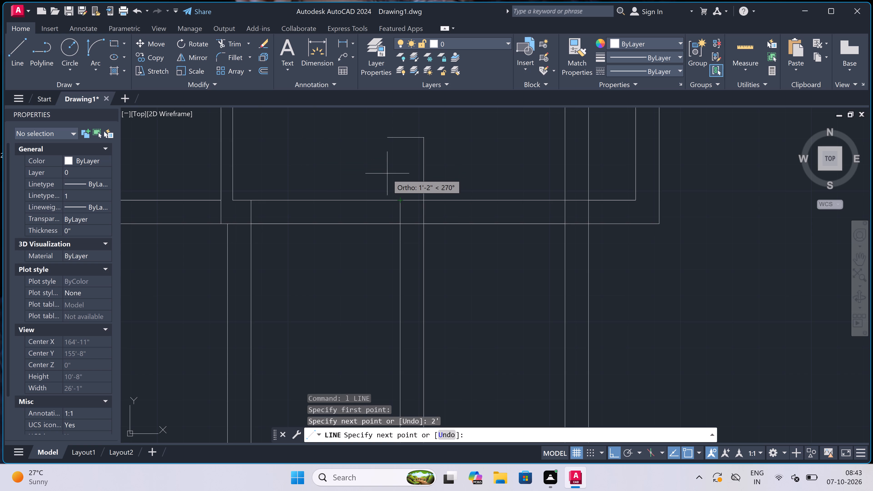
pyautogui.write('4.5')
pyautogui.write('"')
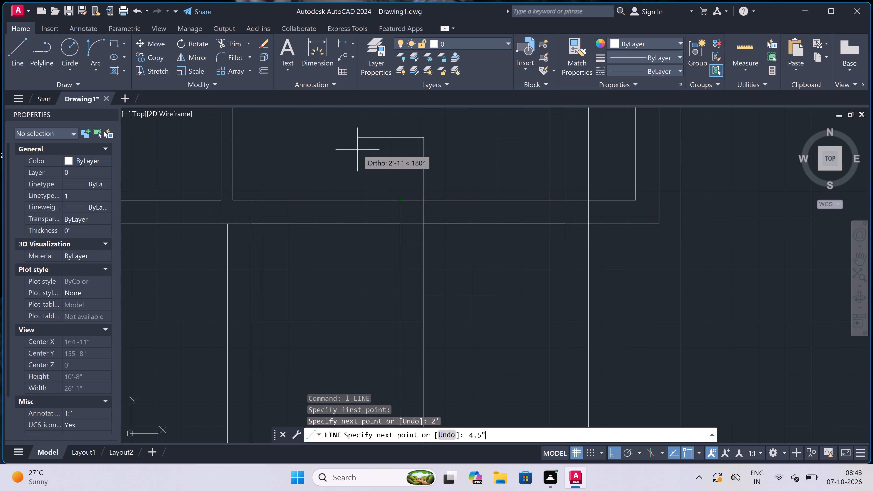
pyautogui.press('space')
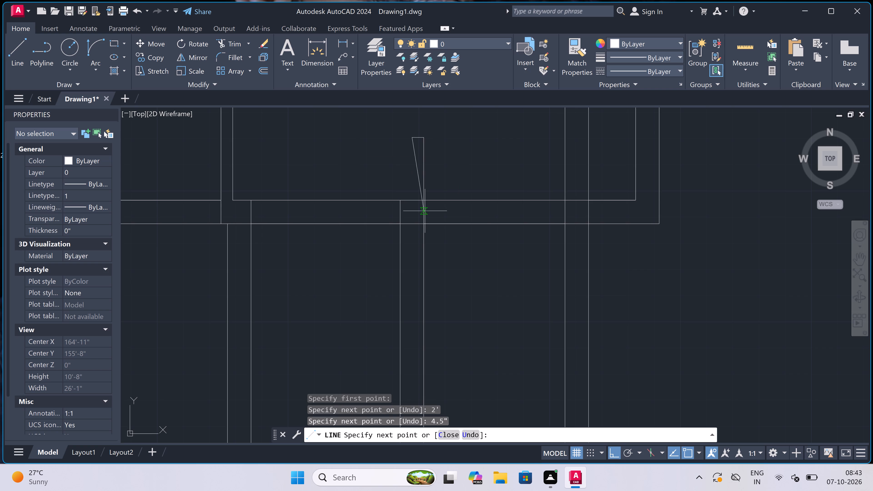
pyautogui.click(412, 201)
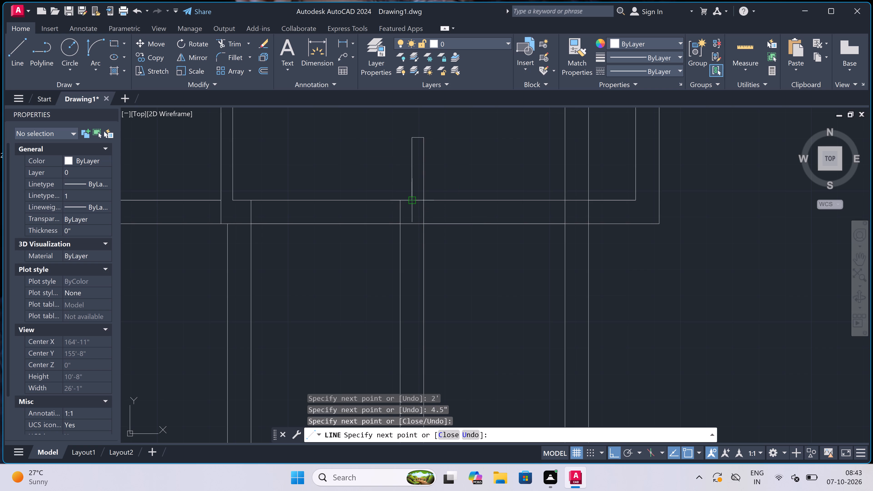
pyautogui.press('Escape')
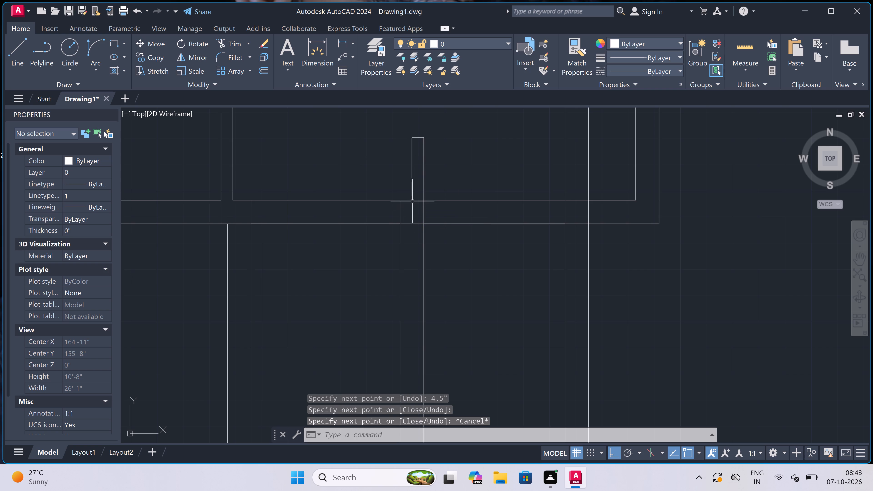
# Draw a line up from the second partition's right face to the stub's height, then across to the upper partition's right face.
pyautogui.scroll(-1, 412, 201)
pyautogui.scroll(1, 312, 176)
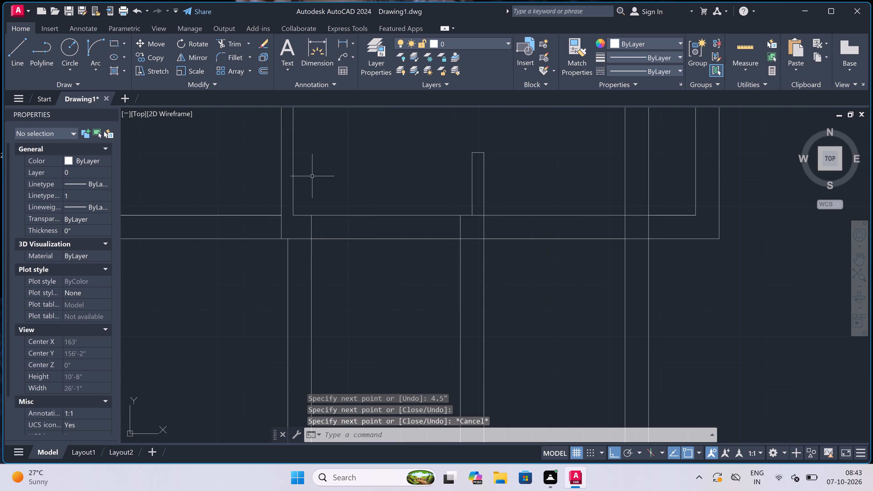
pyautogui.press('space')
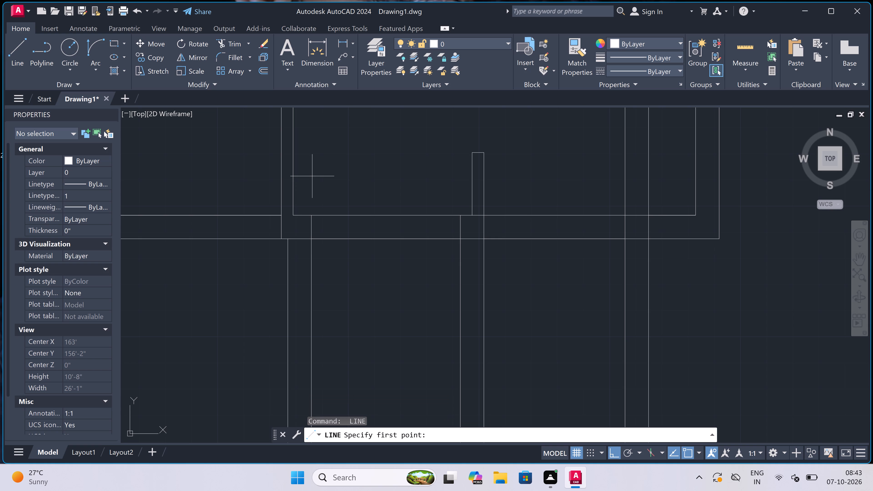
pyautogui.click(311, 214)
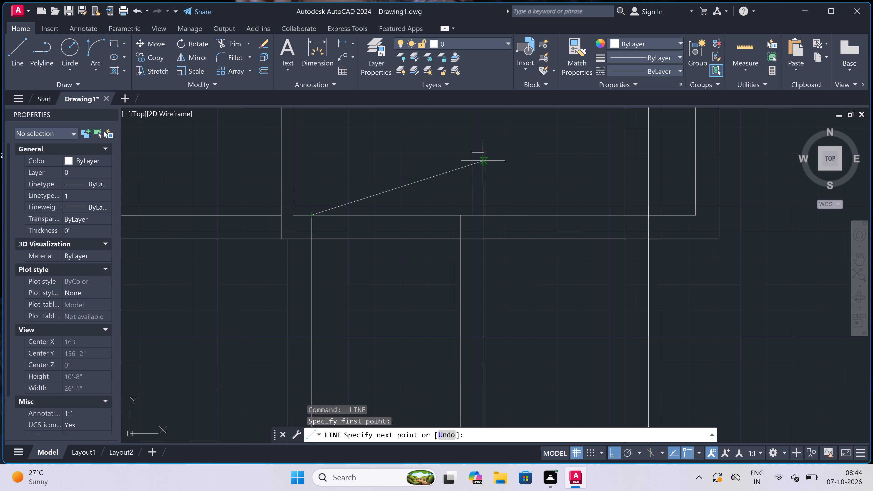
pyautogui.click(312, 150)
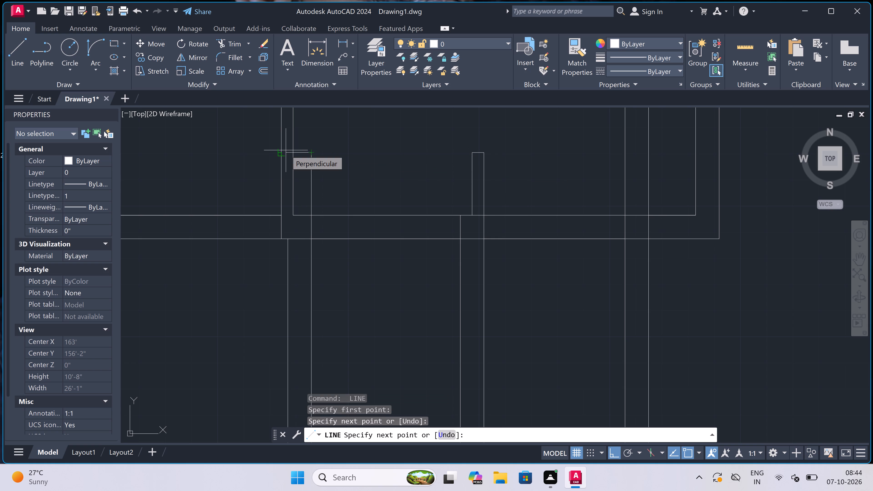
pyautogui.click(294, 151)
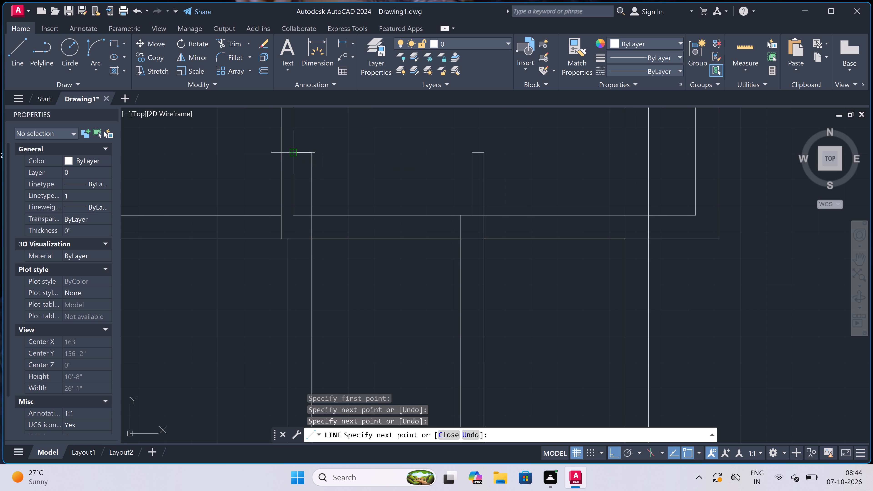
pyautogui.press('Escape')
# Trim the upper partition's right face and the lower wall's inner face where they fall inside the newly thickened wall end.
pyautogui.write('tr')
pyautogui.press('space')
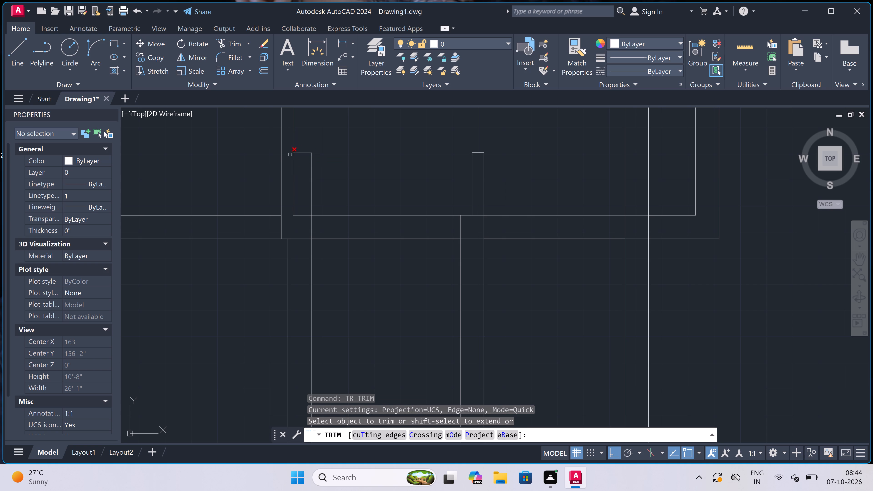
pyautogui.scroll(1, 288, 171)
pyautogui.click(291, 170)
pyautogui.click(303, 163)
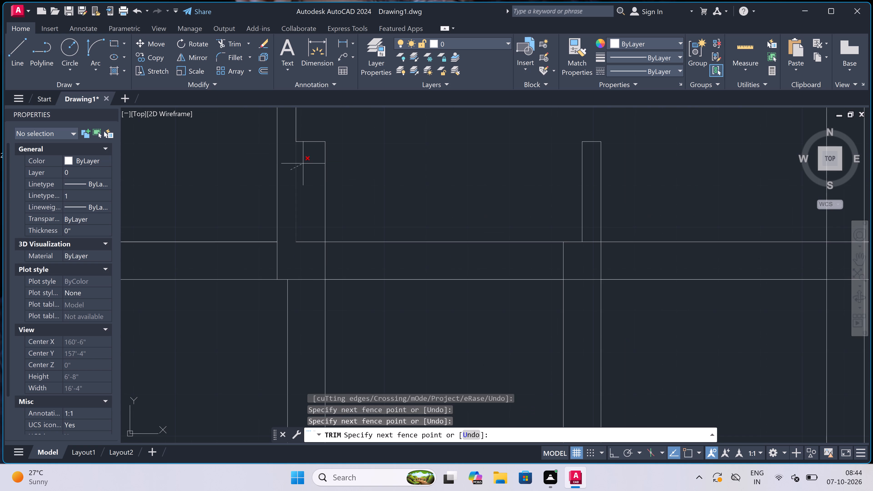
pyautogui.click(306, 235)
pyautogui.click(309, 251)
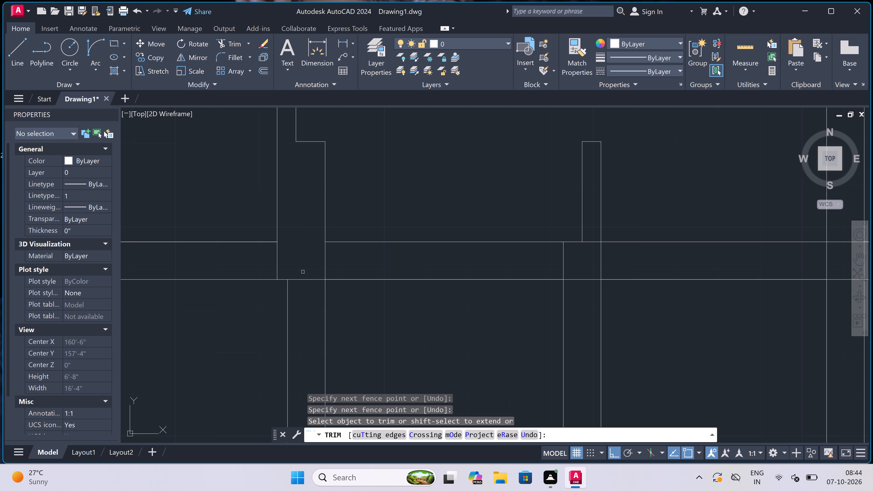
# Trim both faces of the lower wall between the two new partitions to open a passage.
pyautogui.click(390, 220)
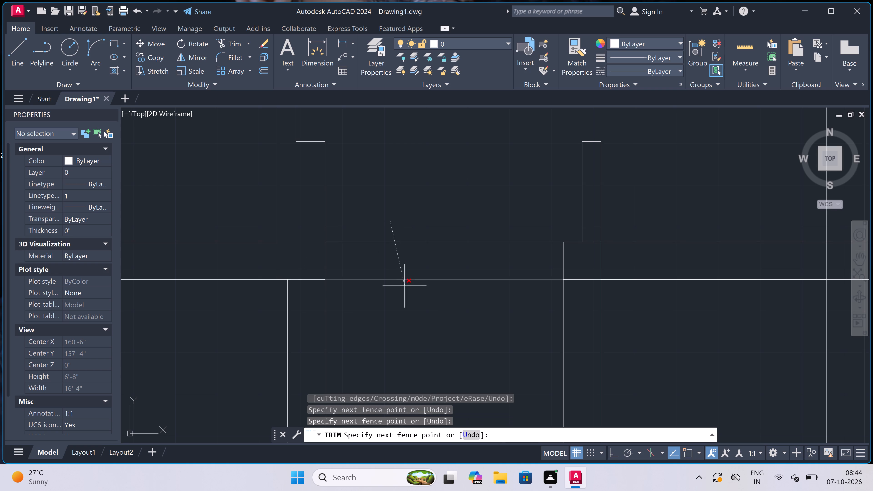
pyautogui.click(403, 295)
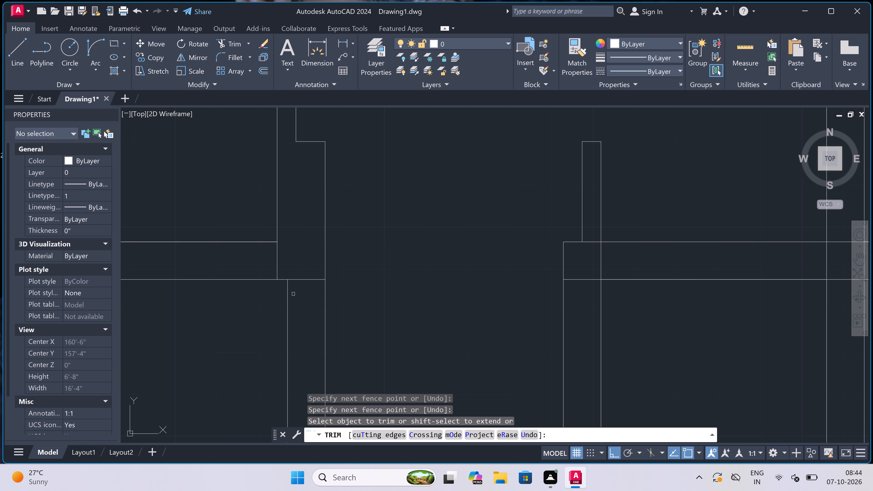
# Trim the lower wall's face lines where they cross the thickness of the first and second partitions.
pyautogui.click(293, 293)
pyautogui.click(298, 274)
pyautogui.scroll(-3, 313, 252)
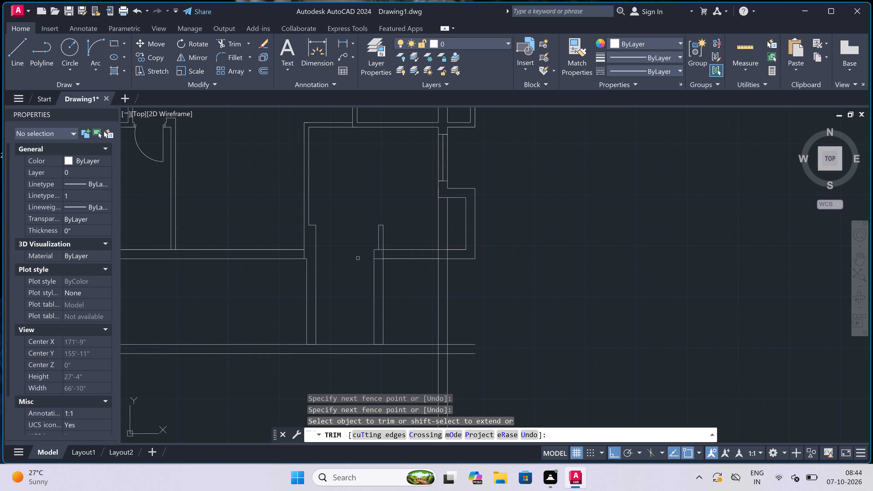
pyautogui.scroll(2, 375, 262)
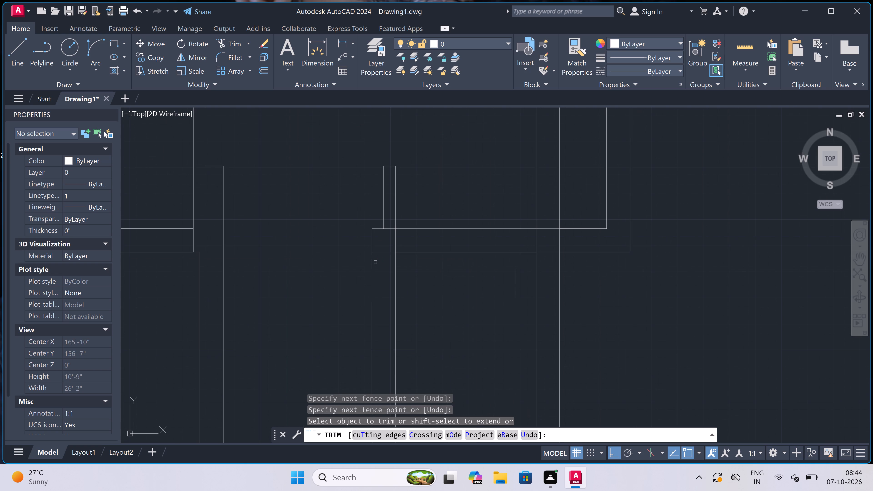
pyautogui.scroll(2, 377, 258)
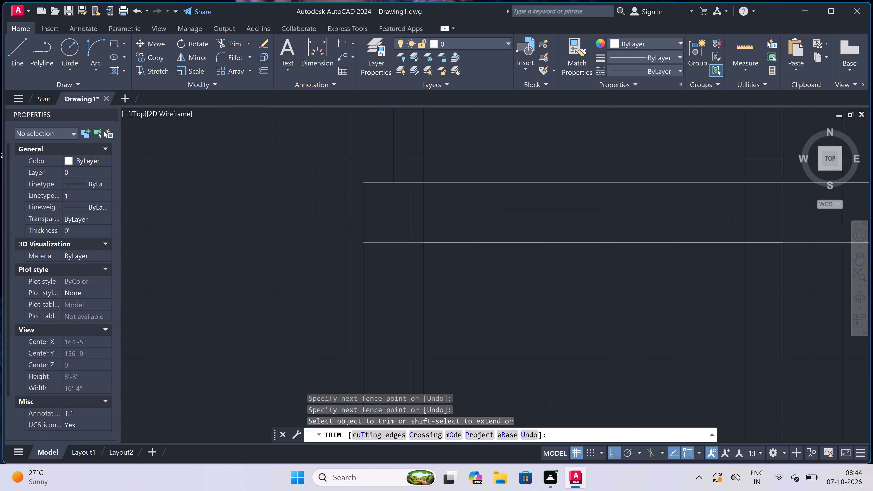
pyautogui.scroll(-1, 382, 247)
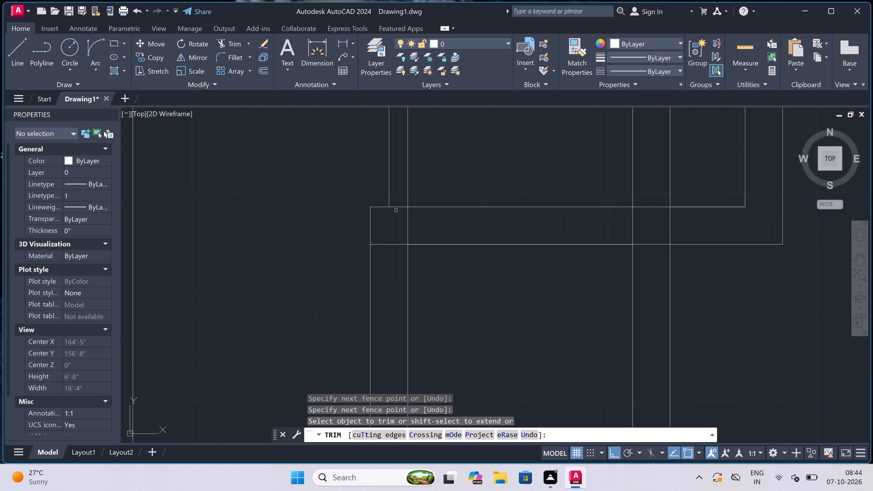
pyautogui.click(397, 203)
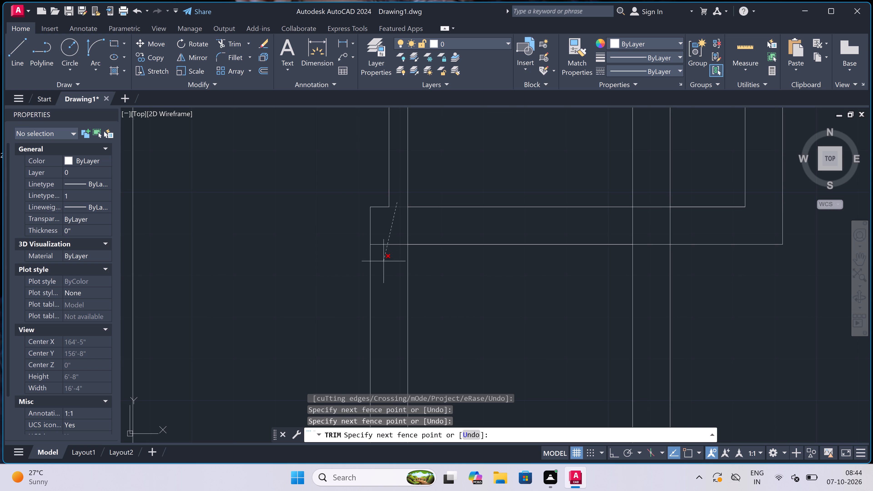
pyautogui.click(381, 266)
pyautogui.scroll(-2, 382, 264)
pyautogui.scroll(1, 315, 278)
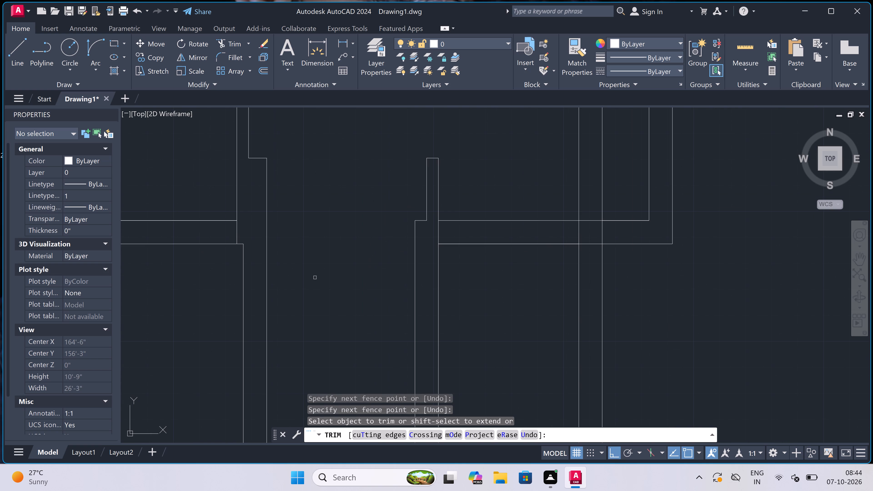
pyautogui.press('Escape')
# Draw a 9" thick cross wall between the facing sides of the two partitions, just below the lower wall.
pyautogui.write('l')
pyautogui.press('space')
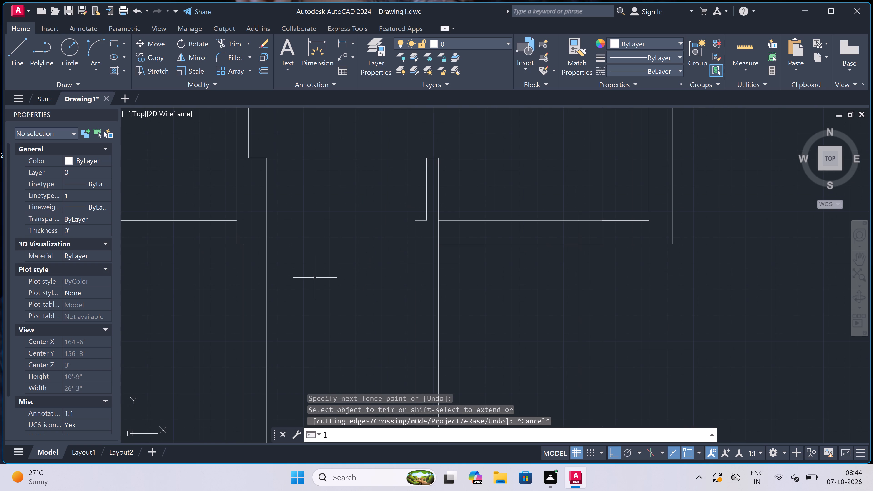
pyautogui.click(268, 269)
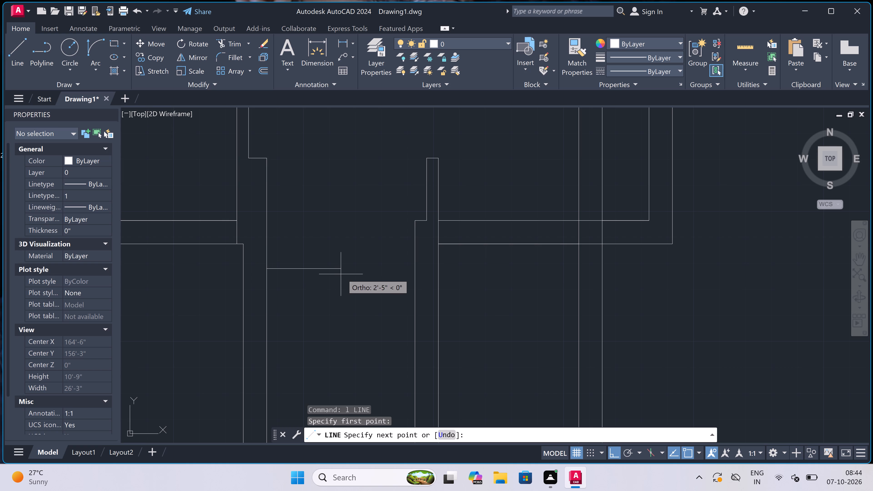
pyautogui.click(410, 268)
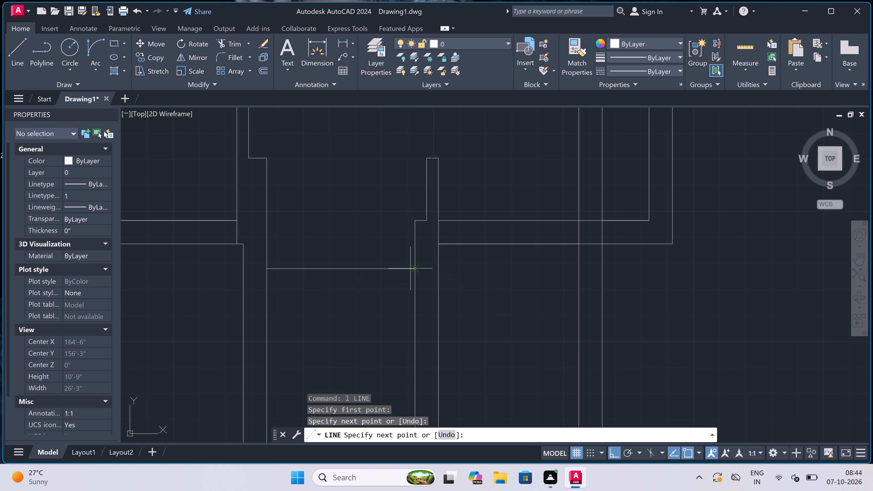
pyautogui.press('9')
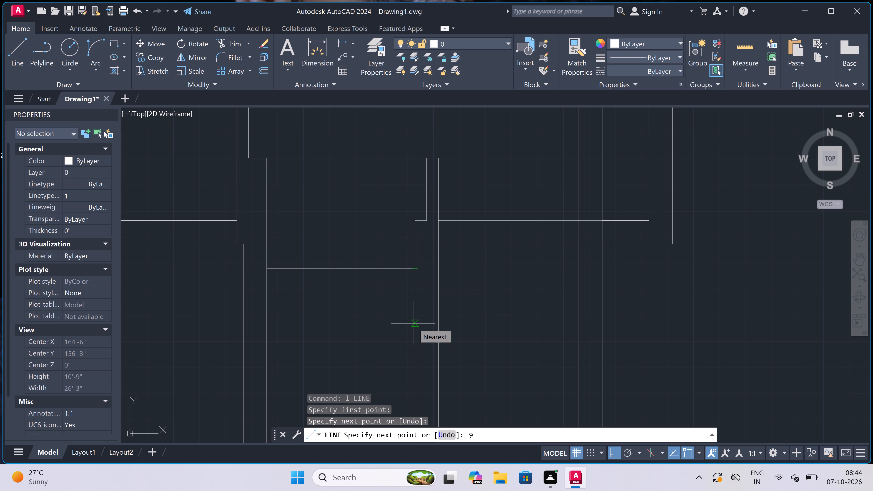
pyautogui.write('"')
pyautogui.press('space')
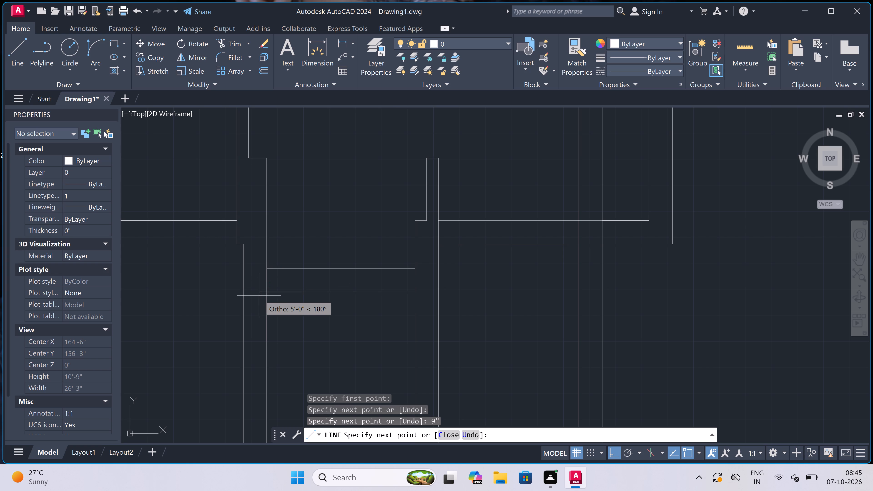
pyautogui.click(268, 290)
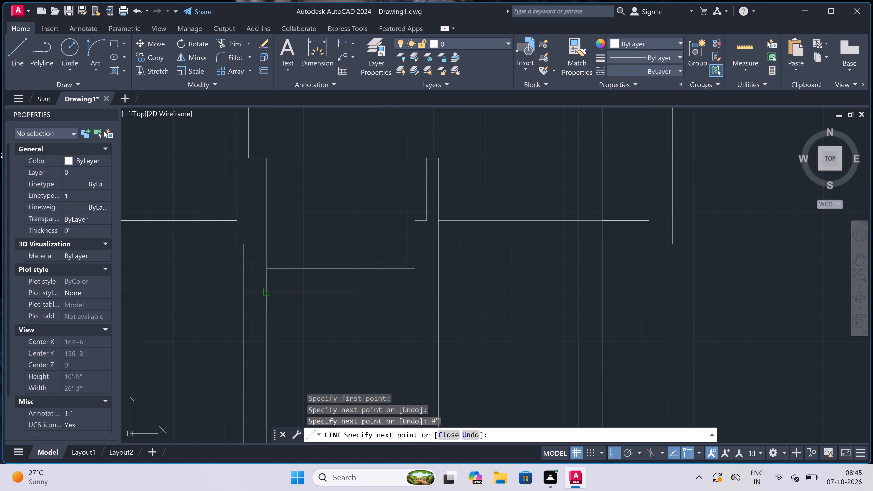
pyautogui.press('Escape')
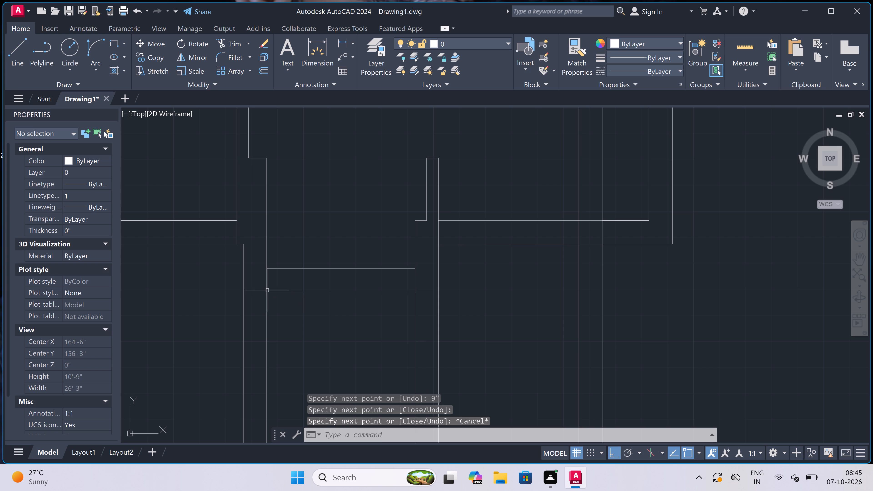
# Trim the facing sides of both partitions within the thickness of the new cross wall.
pyautogui.write('tr')
pyautogui.press('space')
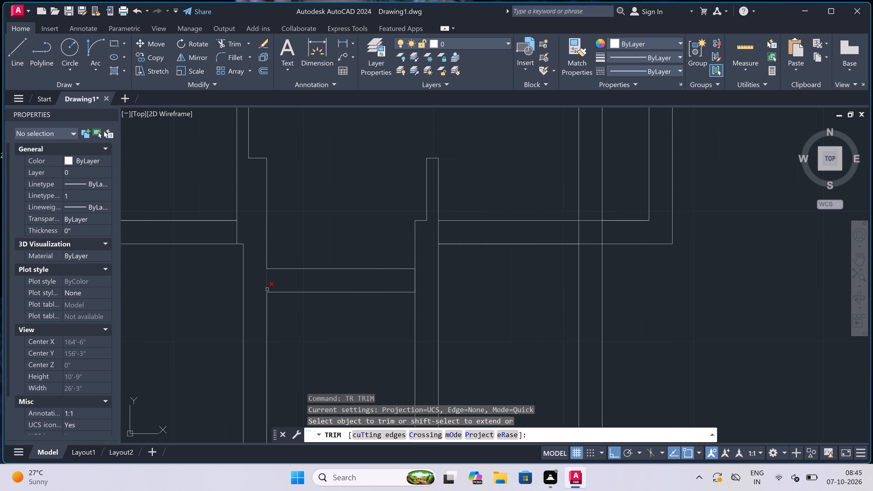
pyautogui.click(248, 280)
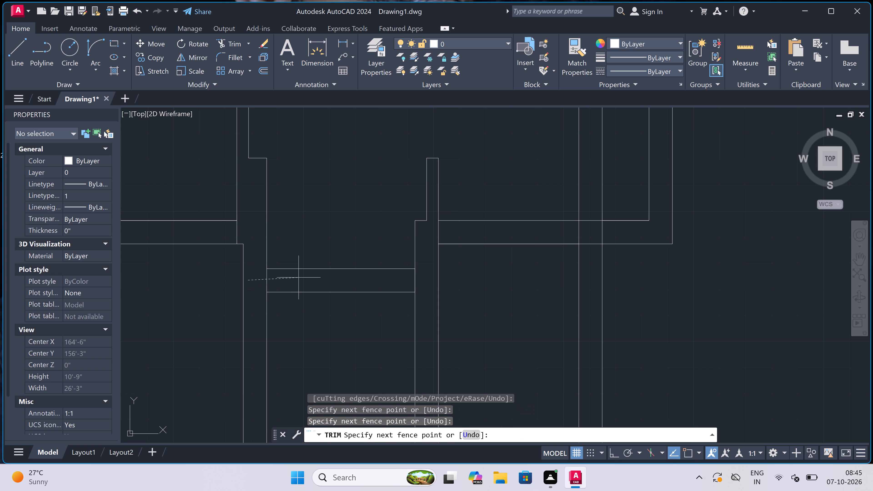
pyautogui.click(418, 284)
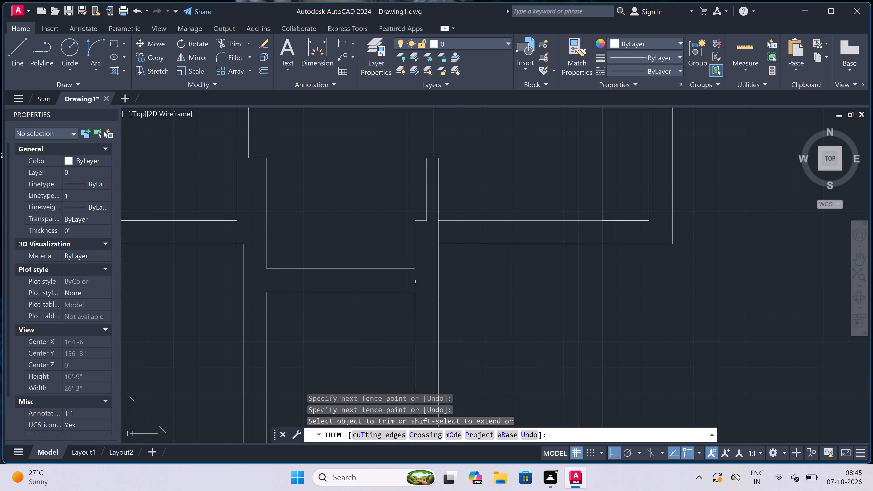
# Trim the bottom wall's upper face across the thickness of both partitions so the walls join.
pyautogui.scroll(-5, 394, 263)
pyautogui.scroll(3, 385, 283)
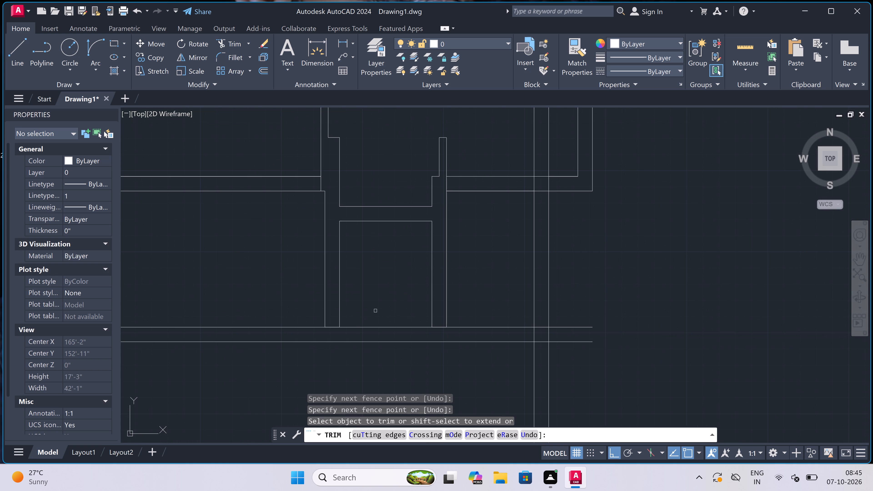
pyautogui.click(332, 337)
pyautogui.click(338, 316)
pyautogui.click(440, 337)
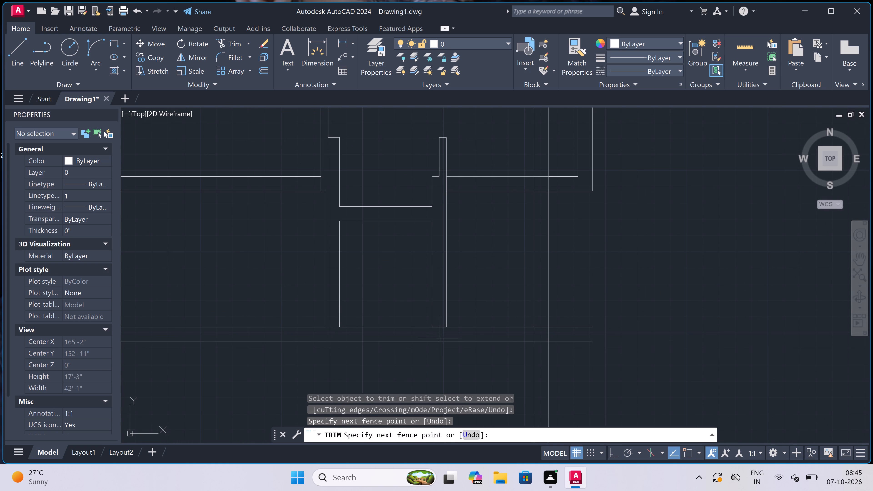
pyautogui.click(443, 323)
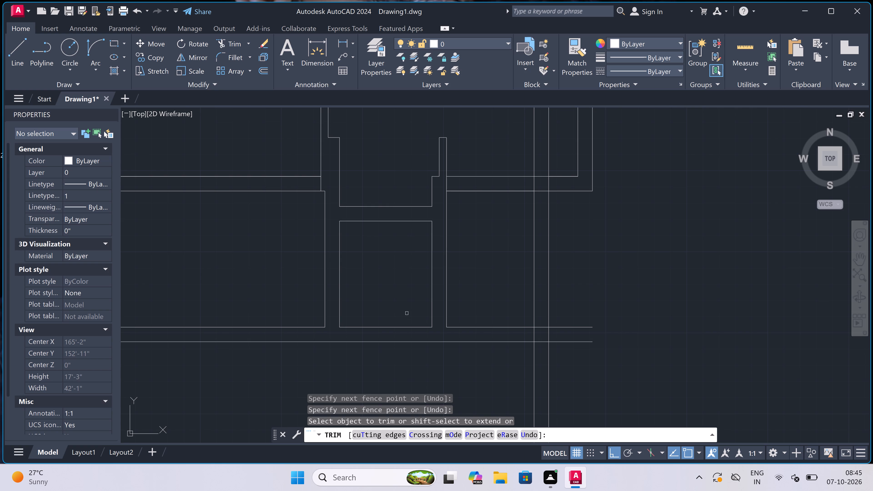
# Trim the right outer wall's two vertical lines inside the bay and through the lower wall's thickness.
pyautogui.scroll(-2, 407, 313)
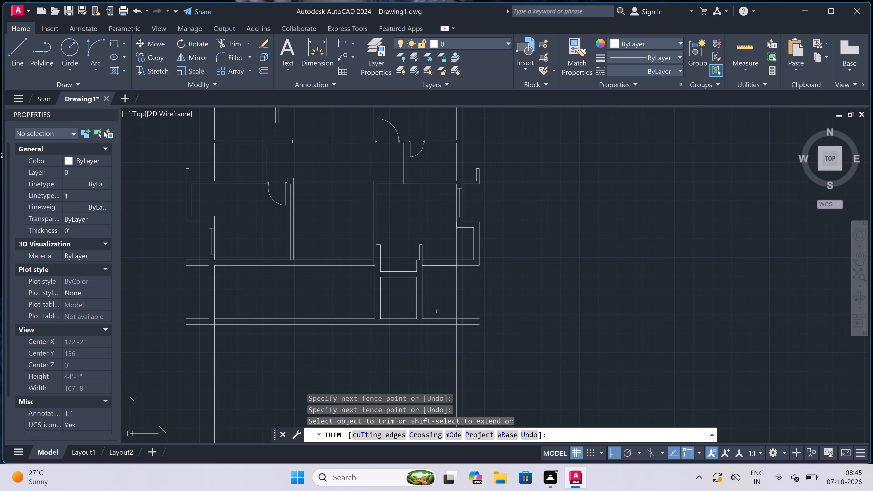
pyautogui.scroll(1, 463, 254)
pyautogui.click(463, 253)
pyautogui.click(438, 254)
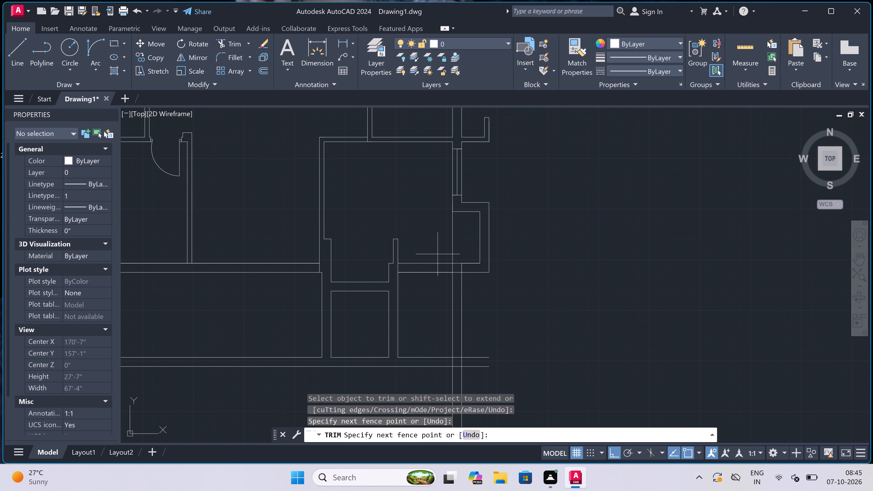
pyautogui.click(456, 250)
pyautogui.scroll(2, 464, 268)
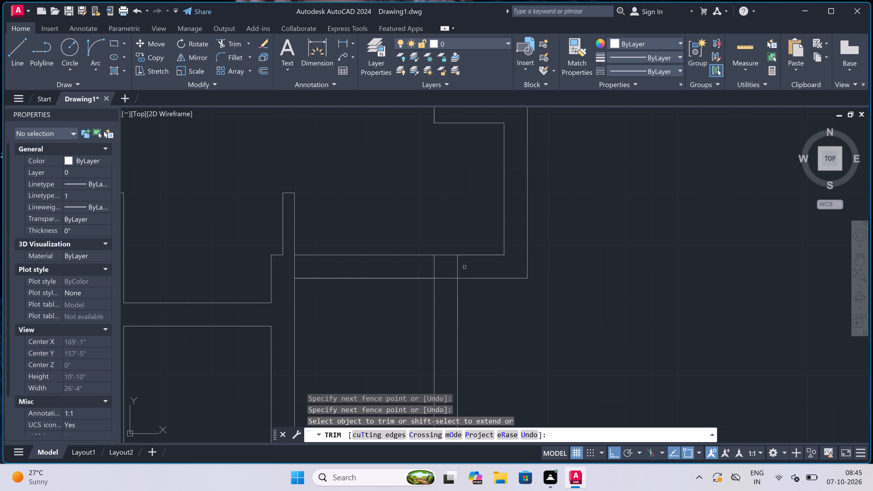
pyautogui.click(464, 267)
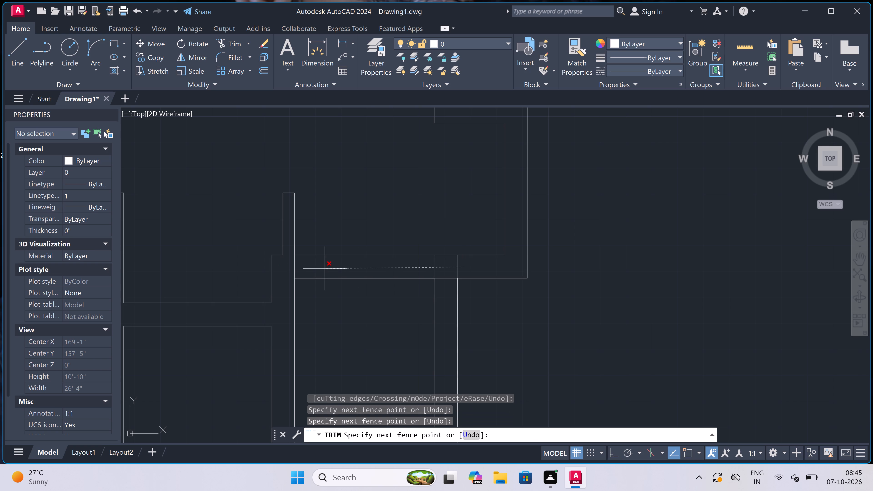
pyautogui.click(330, 261)
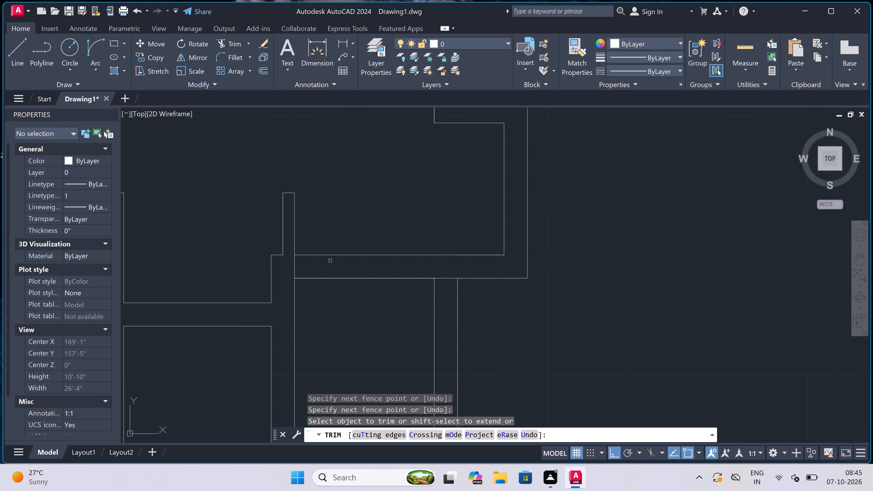
# Trim both vertical lines of the right outer wall between the lower wall and the bottom wall.
pyautogui.scroll(-3, 330, 261)
pyautogui.click(332, 282)
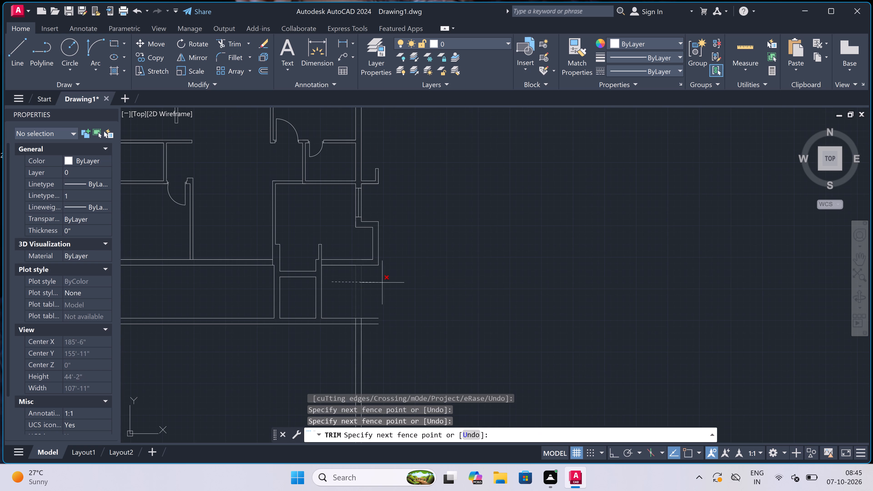
pyautogui.click(437, 284)
pyautogui.scroll(-2, 377, 313)
pyautogui.scroll(1, 371, 323)
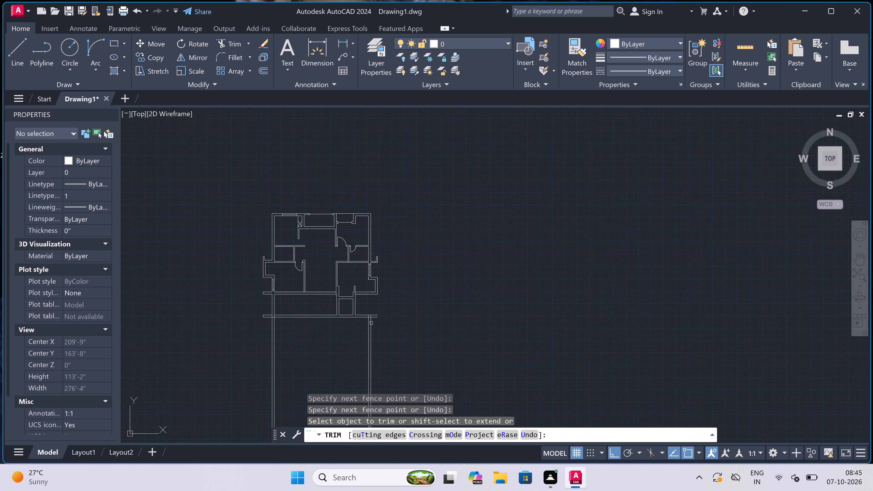
pyautogui.scroll(2, 371, 323)
pyautogui.scroll(-3, 384, 304)
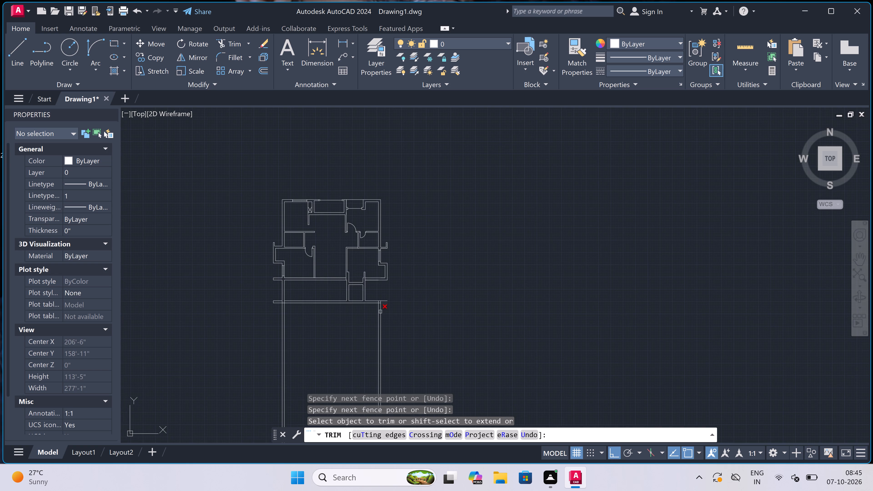
pyautogui.scroll(4, 378, 311)
pyautogui.press('Escape')
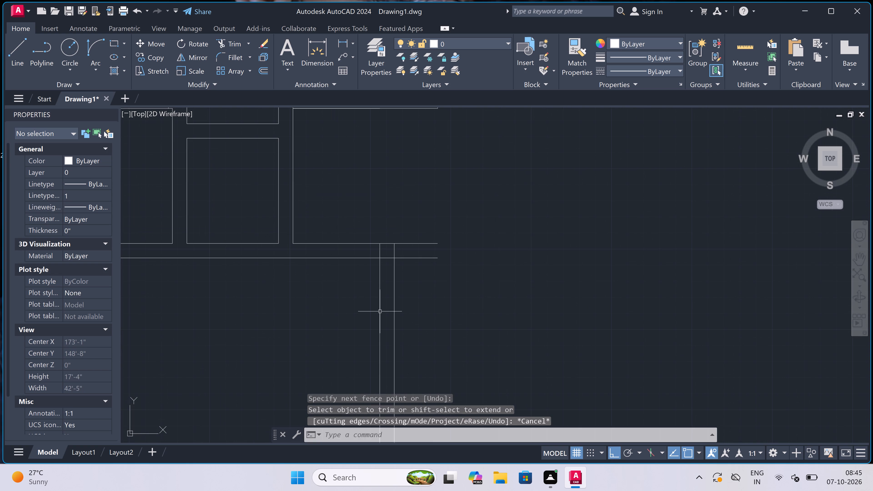
# Start drawing a new line on the floor plan.
pyautogui.write('l')
pyautogui.press('space')
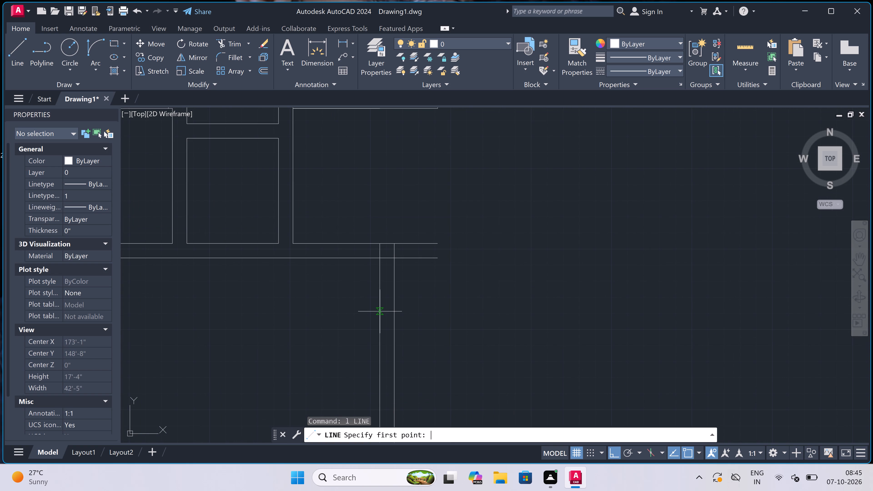
pyautogui.scroll(-5, 388, 259)
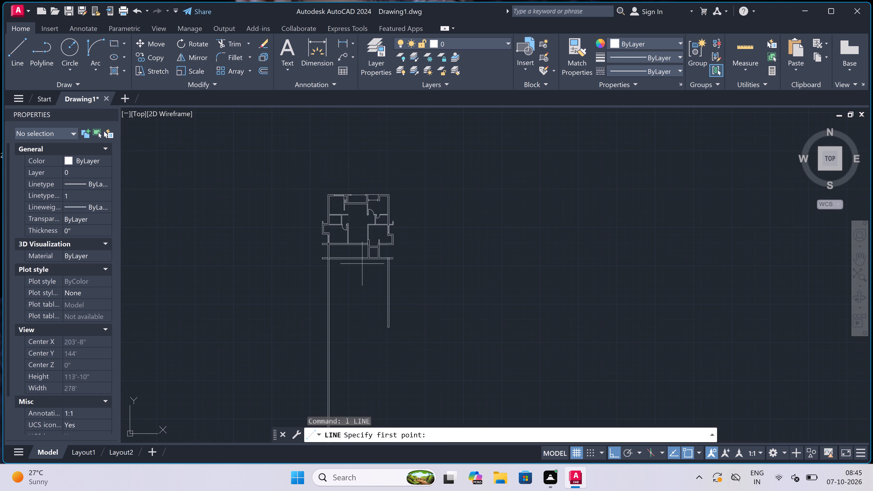
pyautogui.scroll(3, 327, 266)
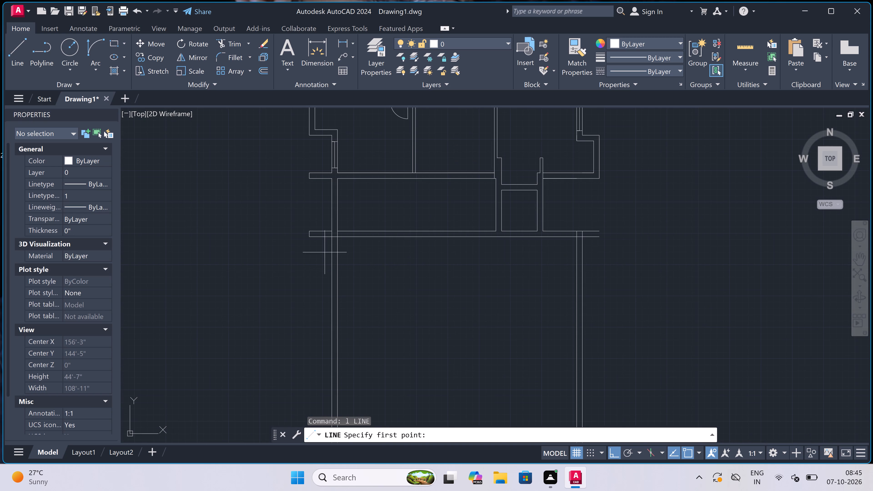
pyautogui.scroll(-2, 373, 242)
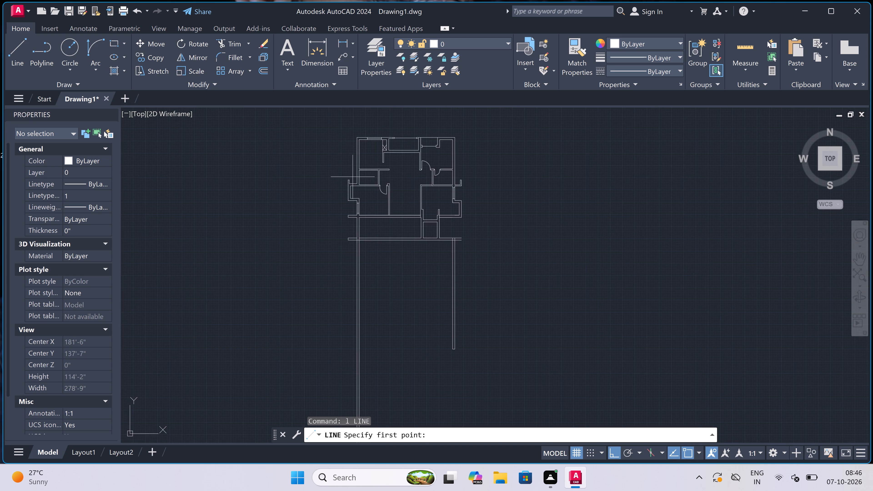
pyautogui.scroll(1, 353, 193)
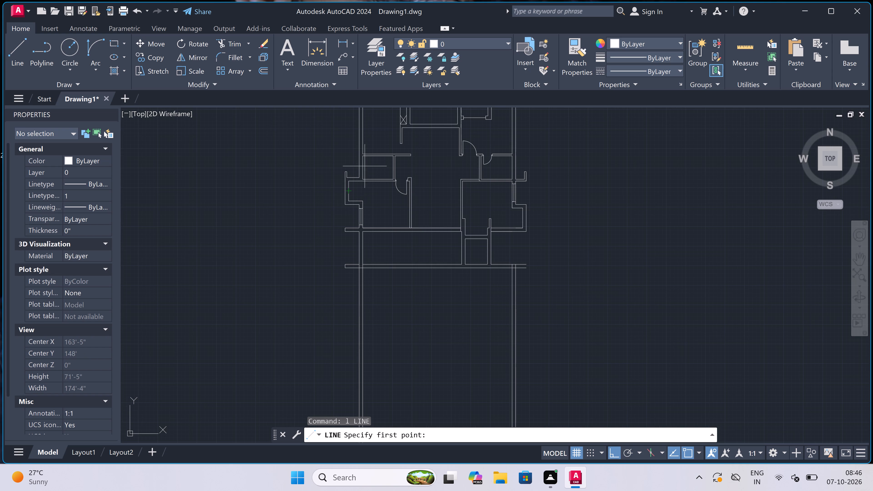
pyautogui.scroll(3, 376, 154)
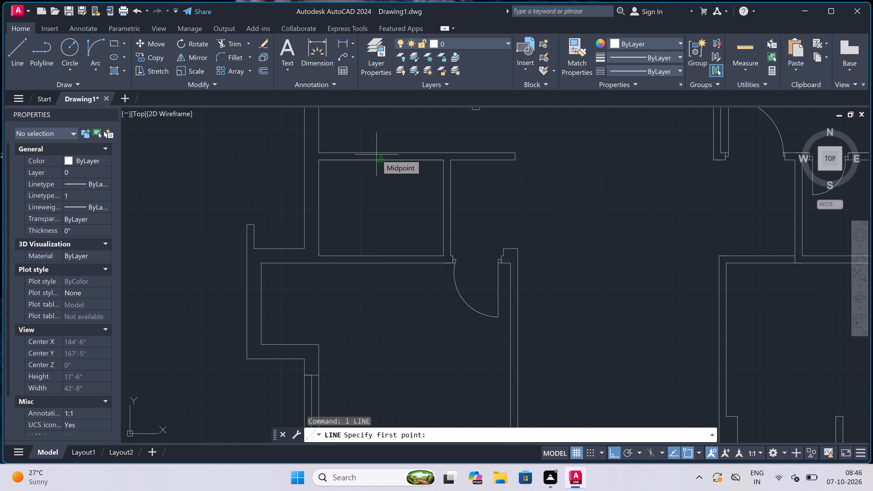
pyautogui.scroll(-2, 376, 155)
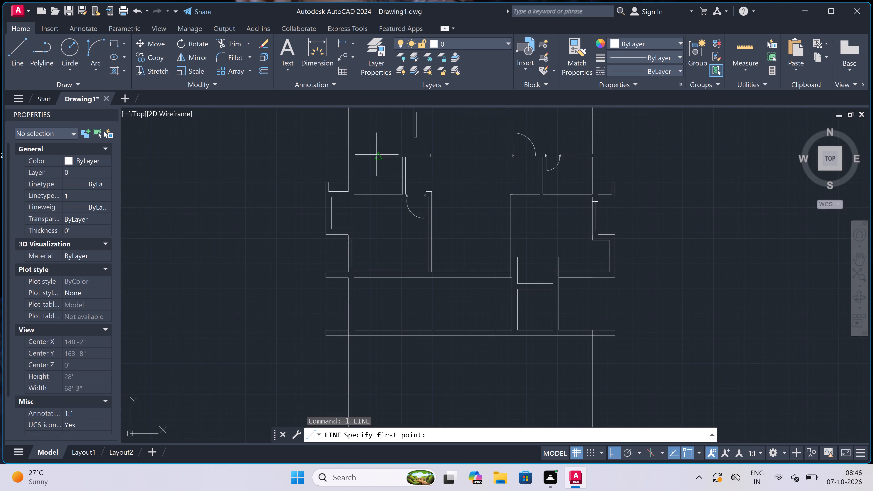
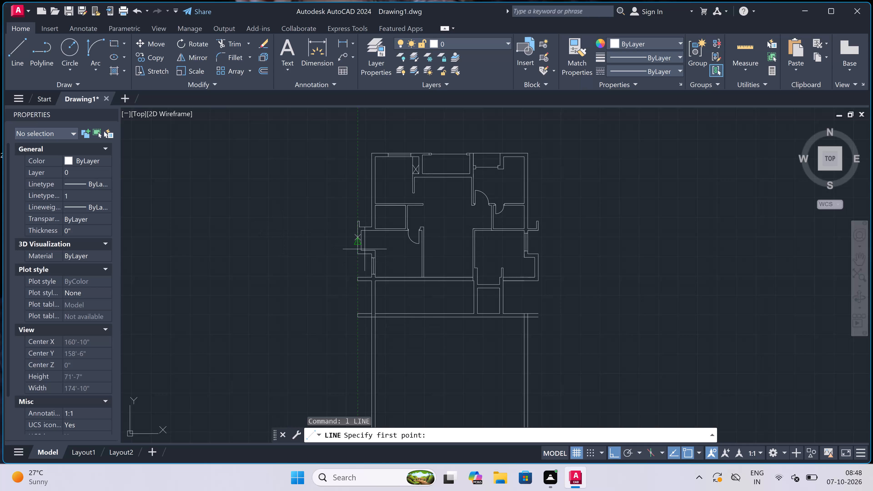
# Draw a vertical line downward from the lower face of the horizontal wall below the small room, between the two long vertical walls.
pyautogui.scroll(2, 438, 396)
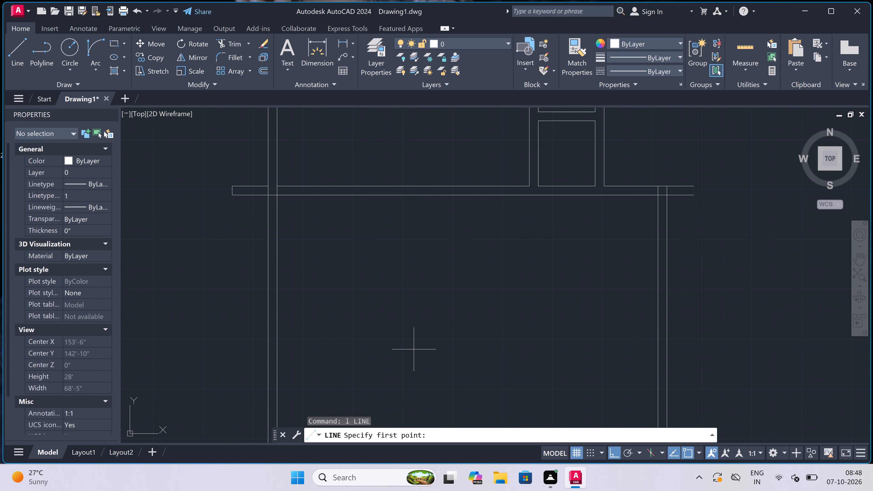
pyautogui.write('o')
pyautogui.press('space')
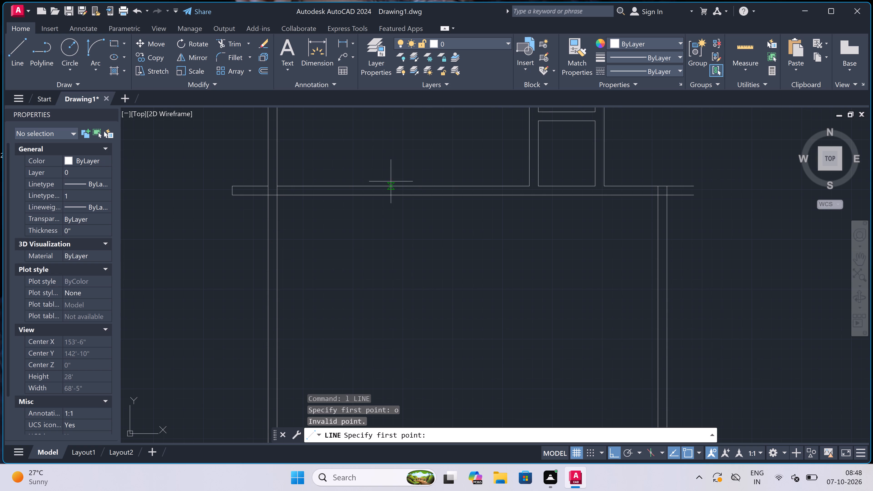
pyautogui.click(383, 196)
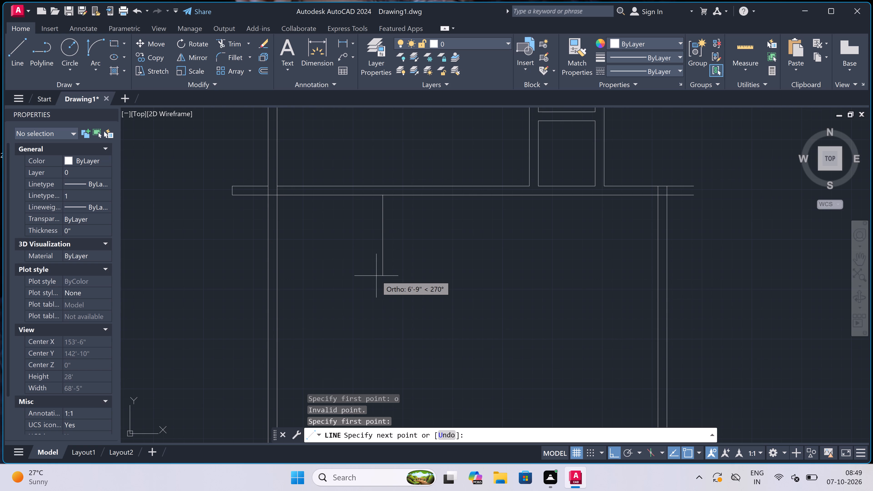
pyautogui.scroll(-1, 380, 274)
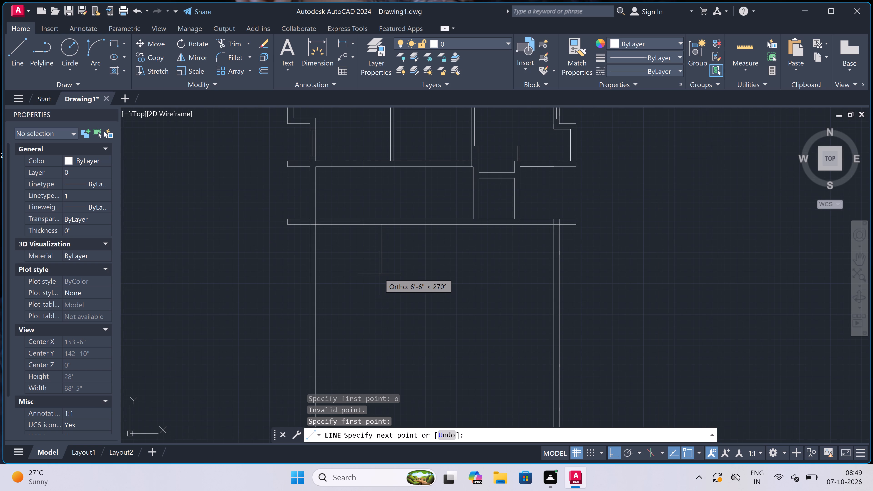
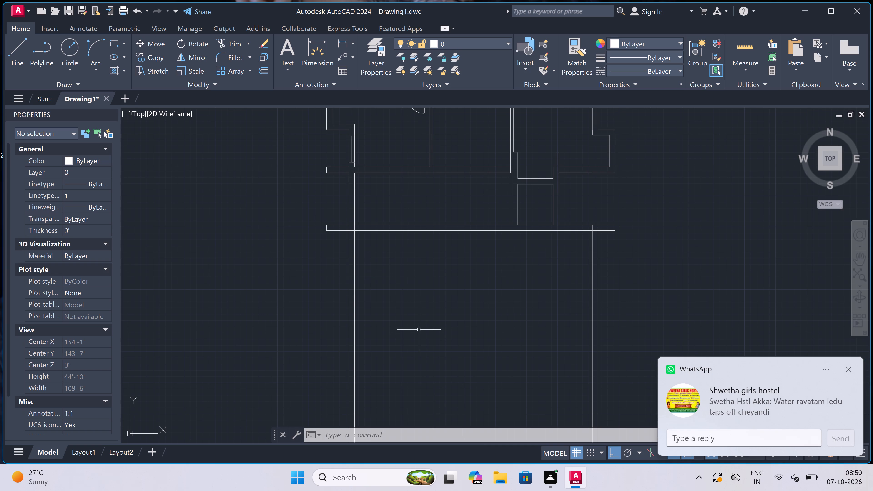
# Draw a 7'7.5" line along the horizontal wall's lower face, starting at the inner face of the long left vertical wall.
pyautogui.scroll(2, 393, 315)
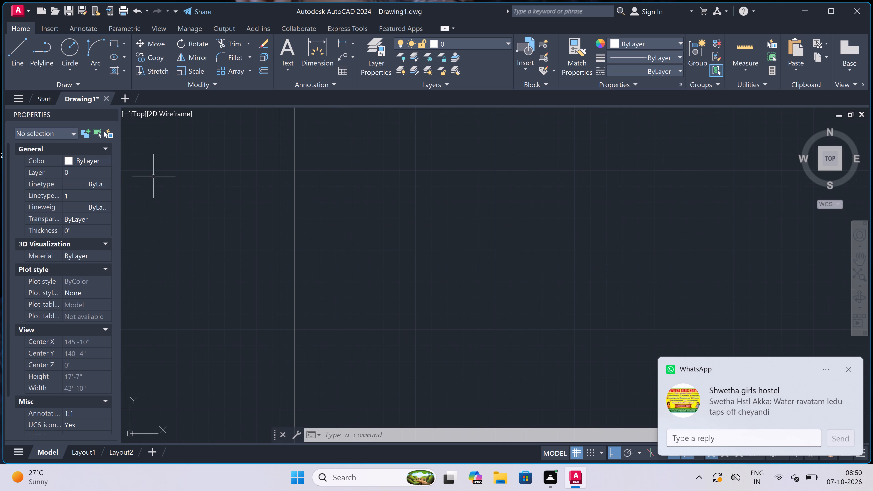
pyautogui.scroll(-3, 264, 247)
pyautogui.scroll(3, 208, 203)
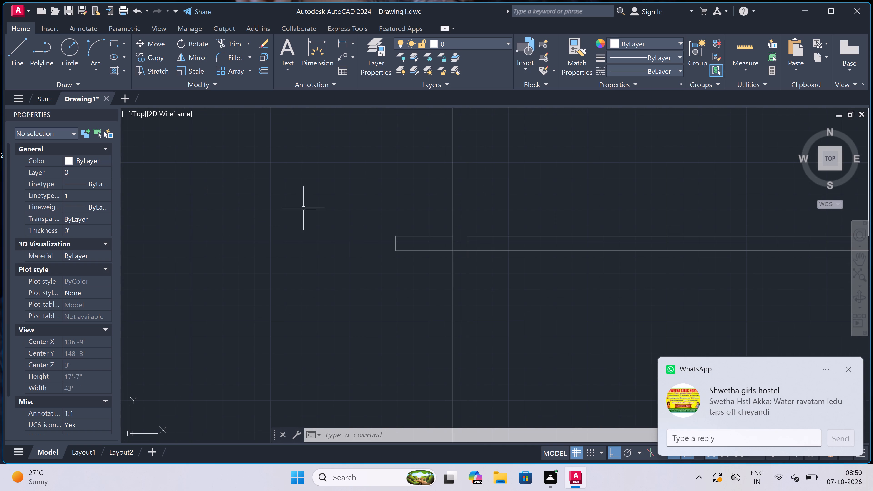
pyautogui.write('l')
pyautogui.press('space')
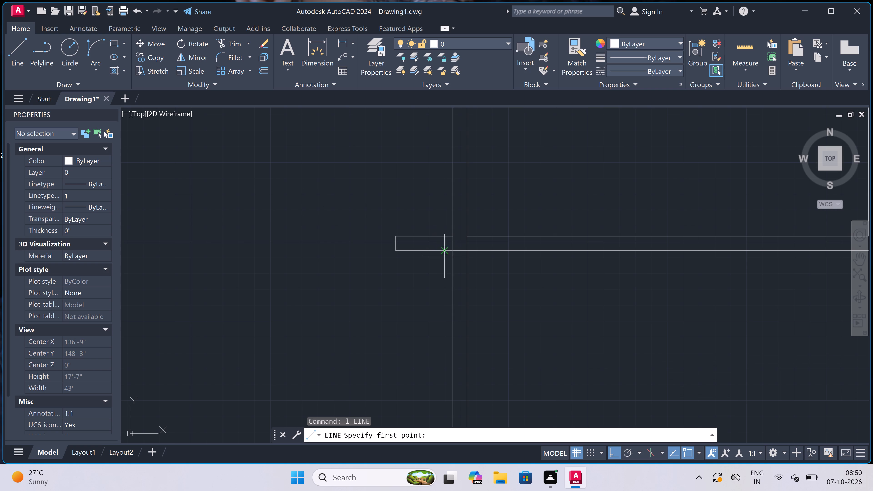
pyautogui.click(464, 250)
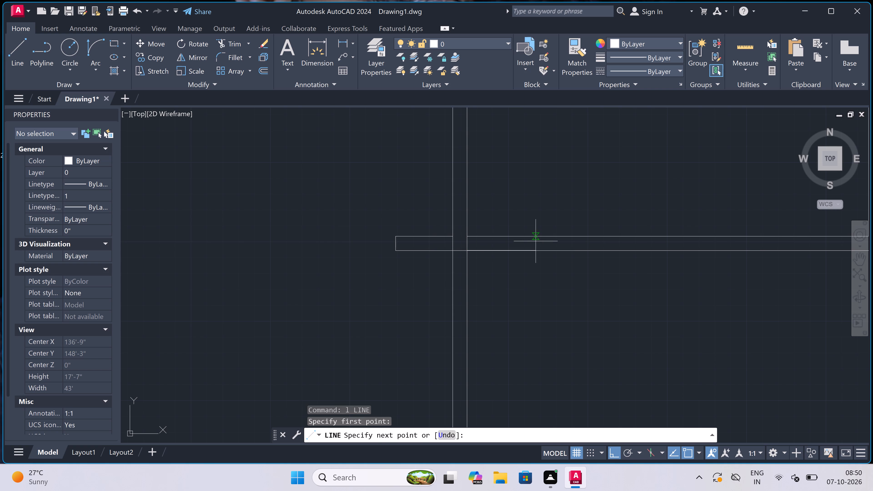
pyautogui.press('7')
pyautogui.press("'")
pyautogui.press('7')
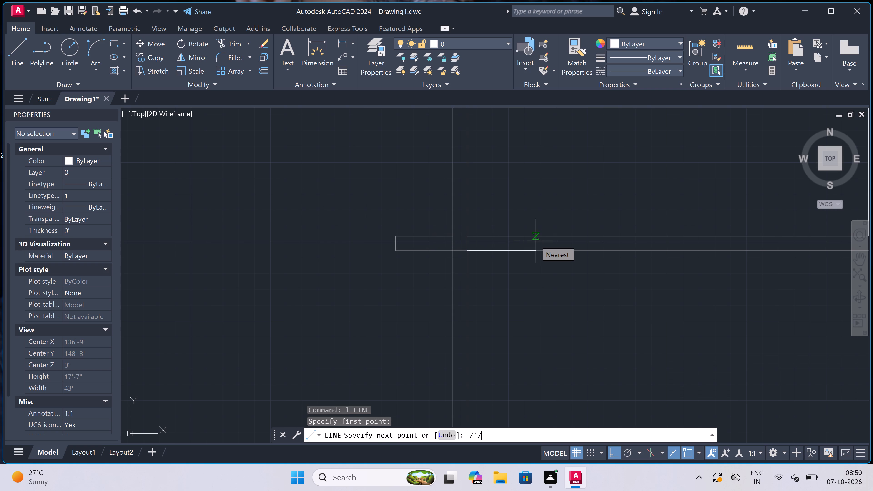
pyautogui.press('5')
pyautogui.press('BackSpace')
pyautogui.write('.5')
pyautogui.write('"')
pyautogui.press('space')
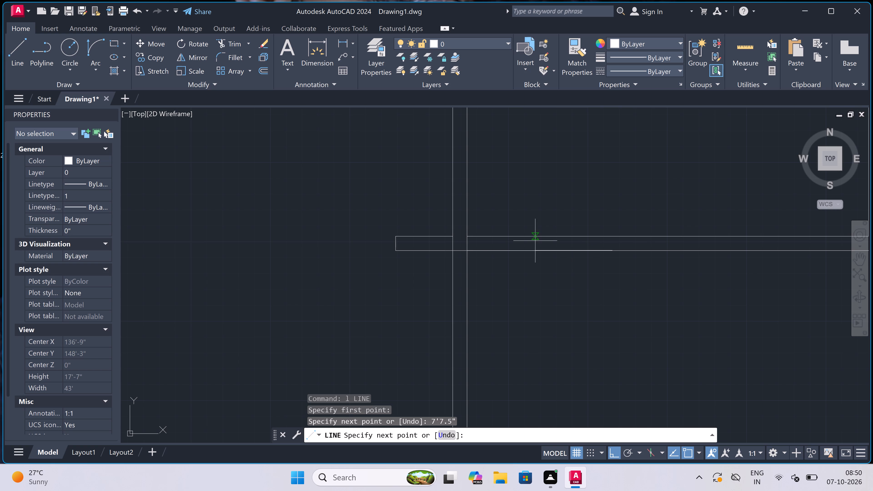
# Continue the line 4'6" downward and back horizontally to the long left vertical wall, enclosing a small room.
pyautogui.scroll(-2, 535, 241)
pyautogui.scroll(2, 575, 260)
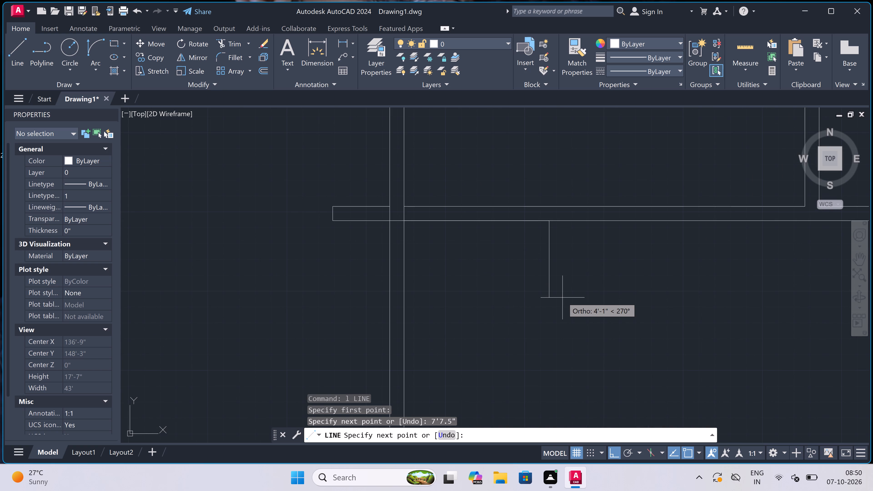
pyautogui.press('4')
pyautogui.press("'")
pyautogui.press('6')
pyautogui.write('"')
pyautogui.press('space')
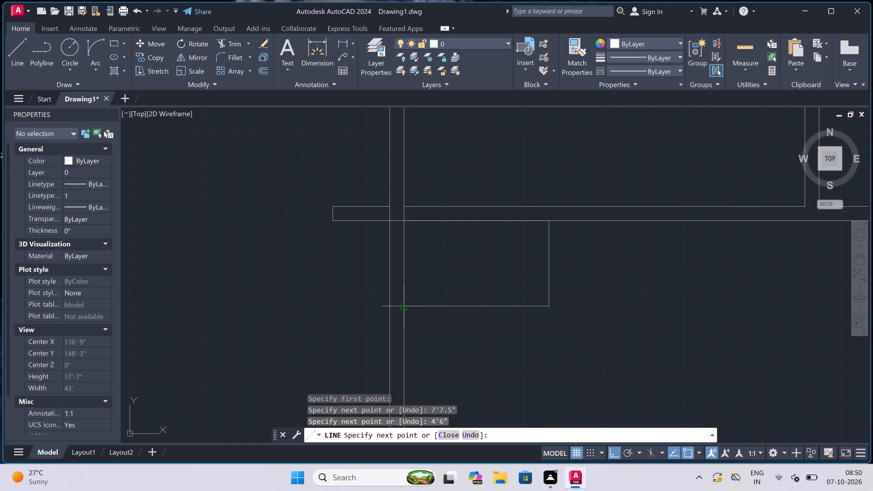
pyautogui.moveTo(403, 305); pyautogui.dragTo(403, 308)
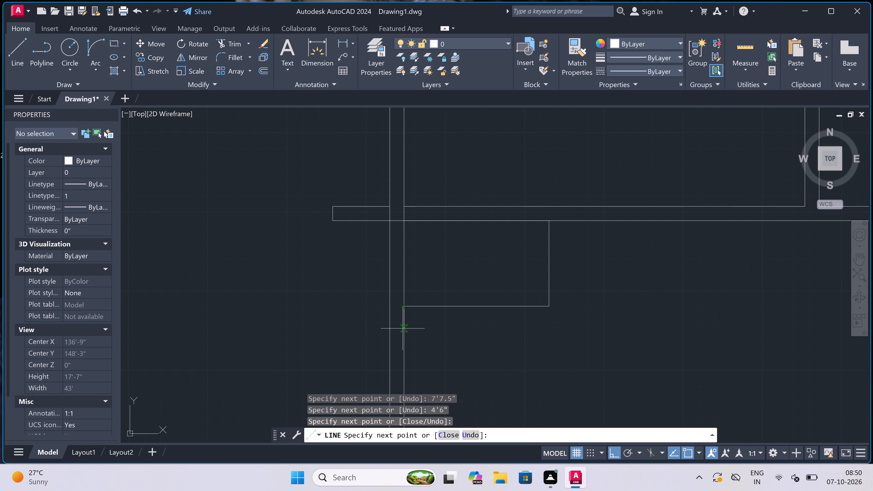
# Draw the small room's outer wall faces offset 4.5" below and beside the inner lines, ending at the horizontal wall's lower face.
pyautogui.press('4')
pyautogui.write('.5')
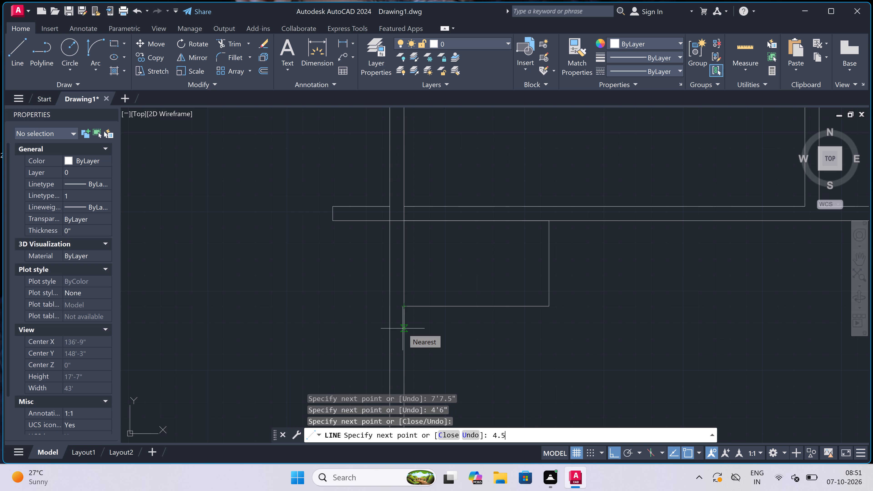
pyautogui.write('"')
pyautogui.press('space')
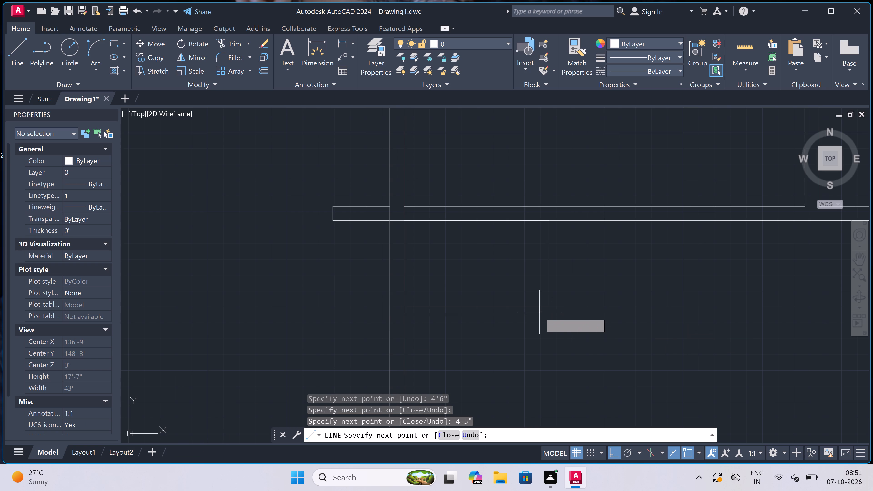
pyautogui.scroll(3, 570, 307)
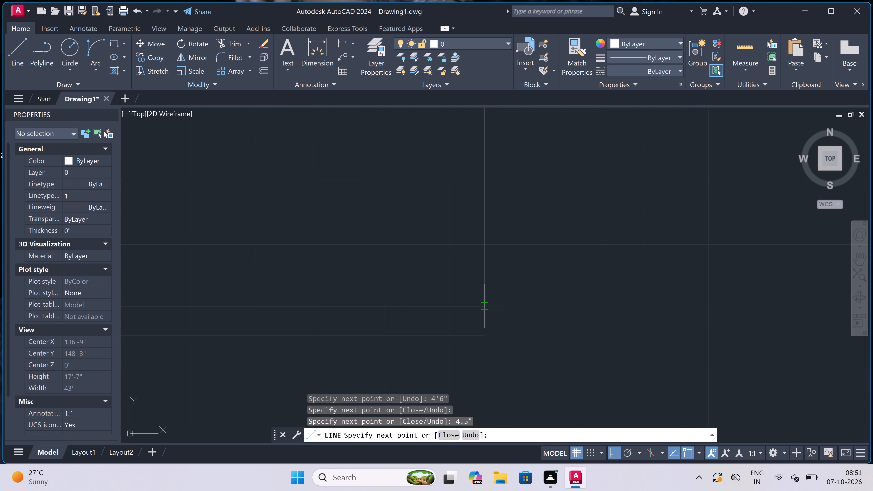
pyautogui.click(484, 337)
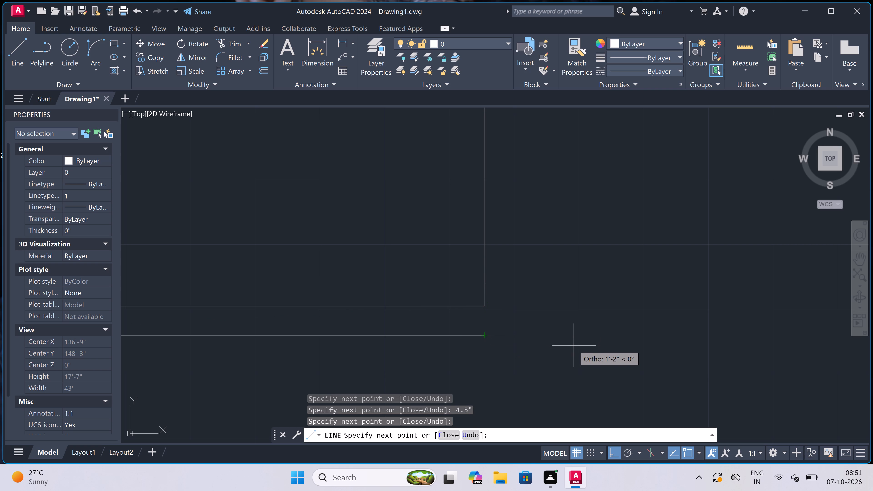
pyautogui.press('4')
pyautogui.write('.5')
pyautogui.write('"')
pyautogui.press('space')
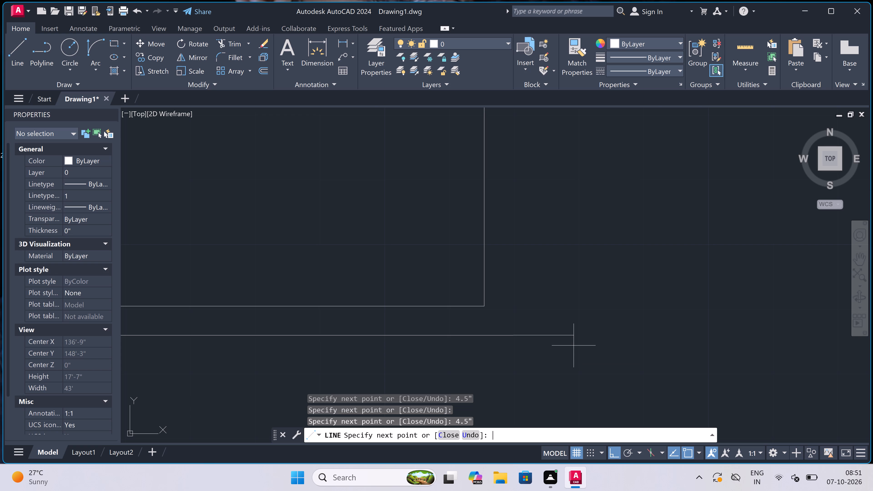
pyautogui.scroll(-1, 574, 346)
pyautogui.scroll(-2, 575, 308)
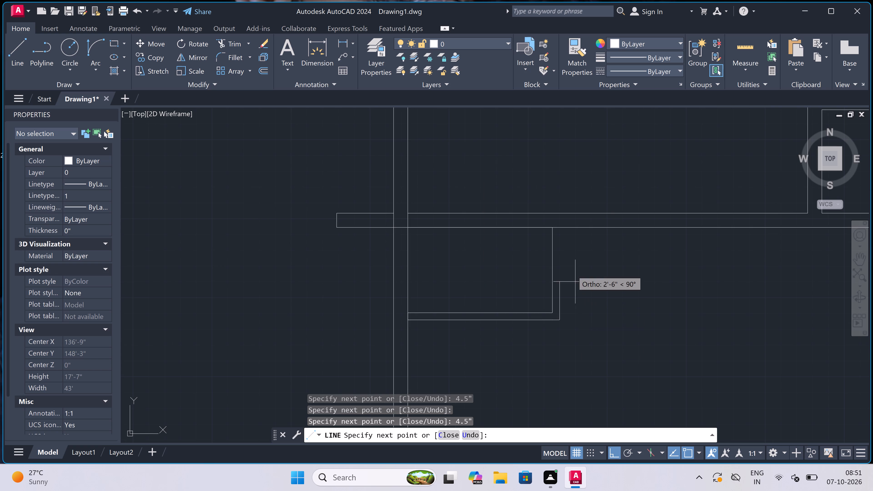
pyautogui.scroll(2, 566, 229)
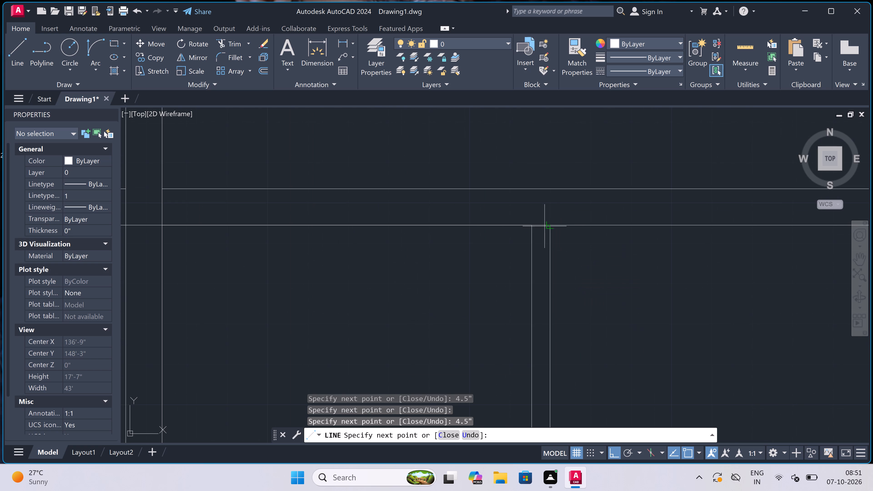
pyautogui.click(550, 223)
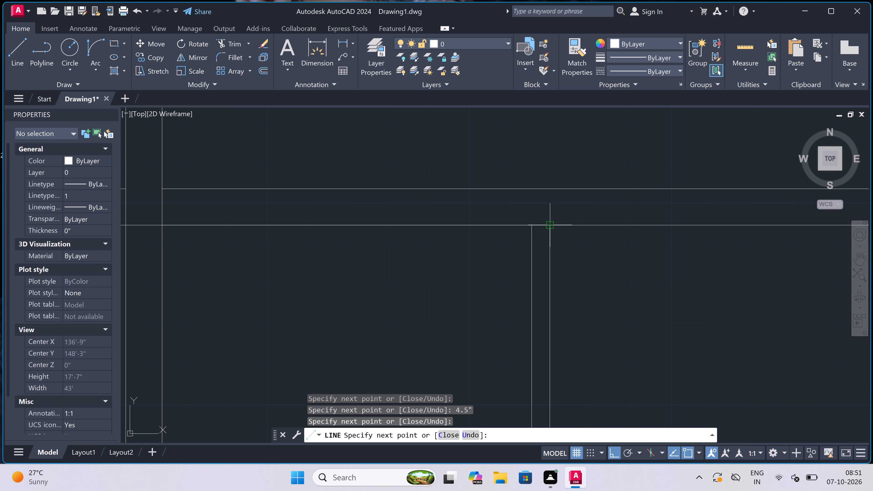
# Continue 4' along the horizontal wall's lower face and draw a short 4.5" wide stub wall, carrying its far side to the upper face.
pyautogui.scroll(-2, 556, 222)
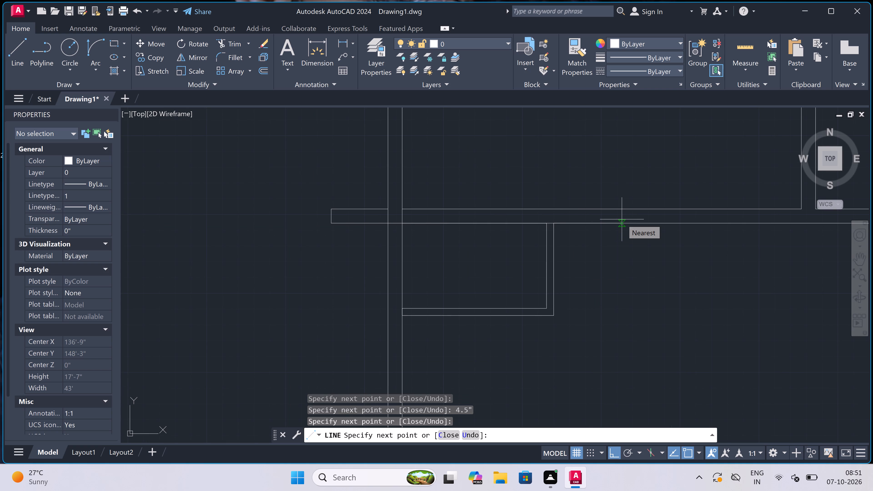
pyautogui.press('4')
pyautogui.write("'")
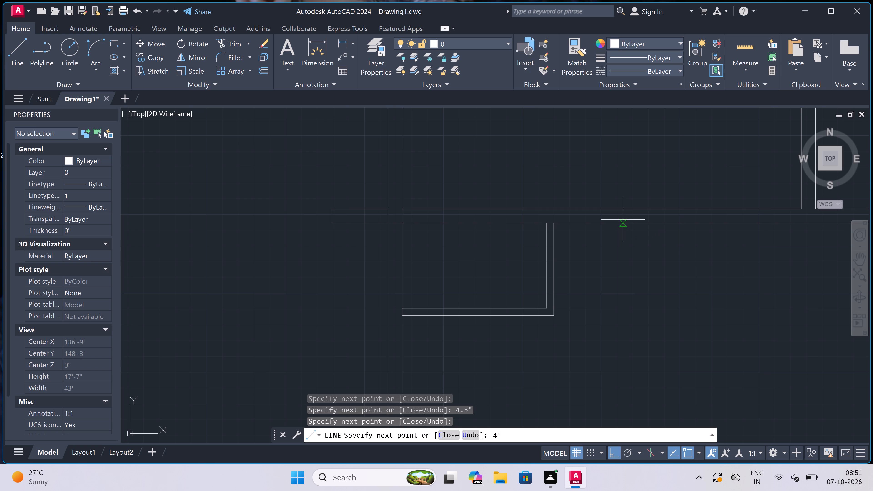
pyautogui.press('space')
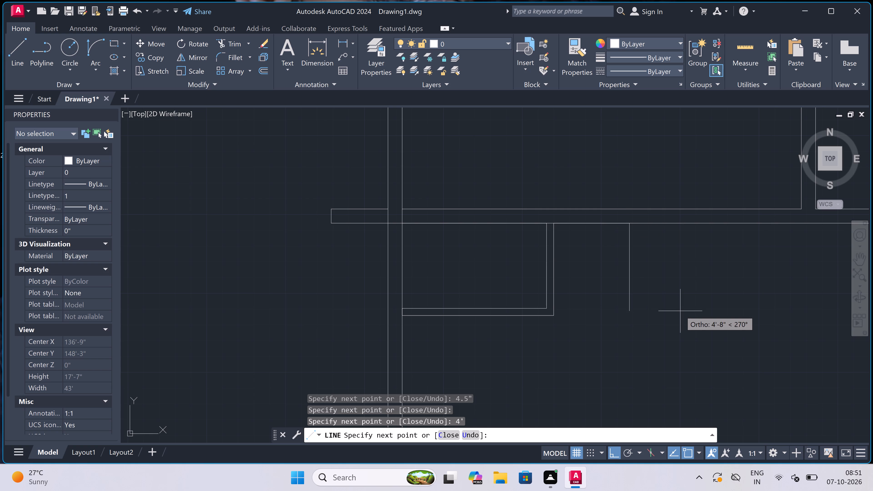
pyautogui.scroll(1, 642, 242)
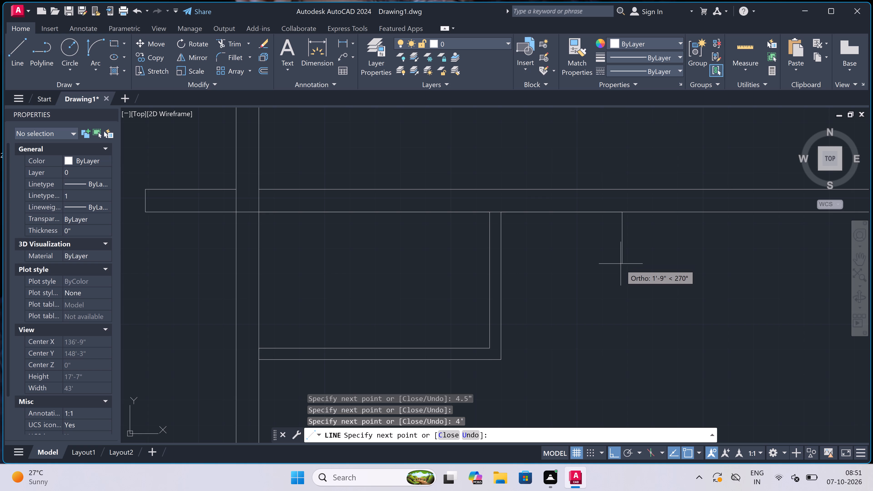
pyautogui.moveTo(609, 277); pyautogui.dragTo(605, 278)
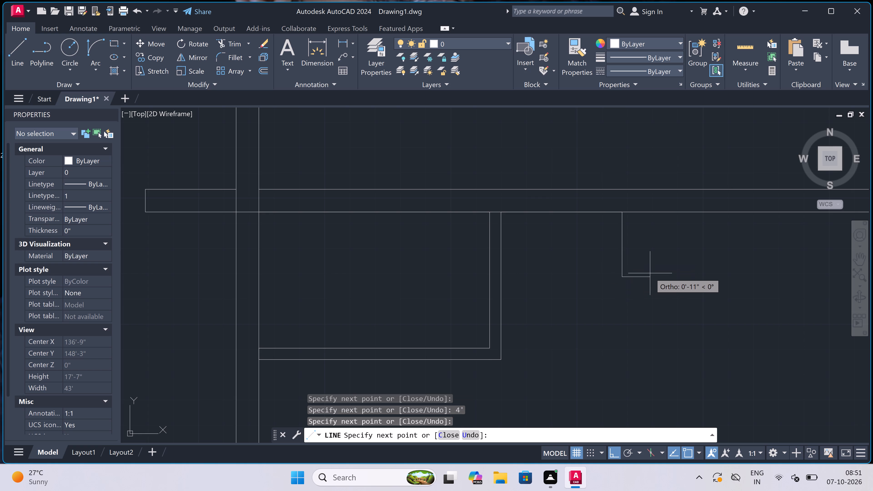
pyautogui.write('4.5')
pyautogui.write('"')
pyautogui.press('space')
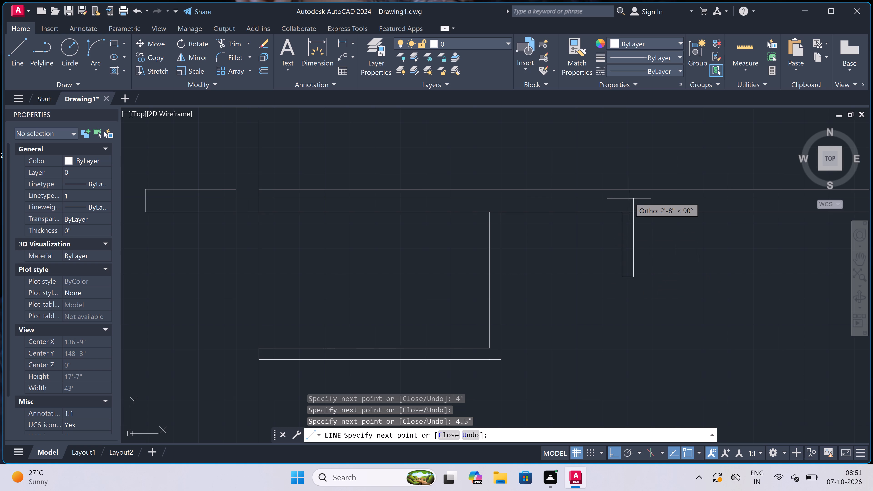
pyautogui.click(634, 193)
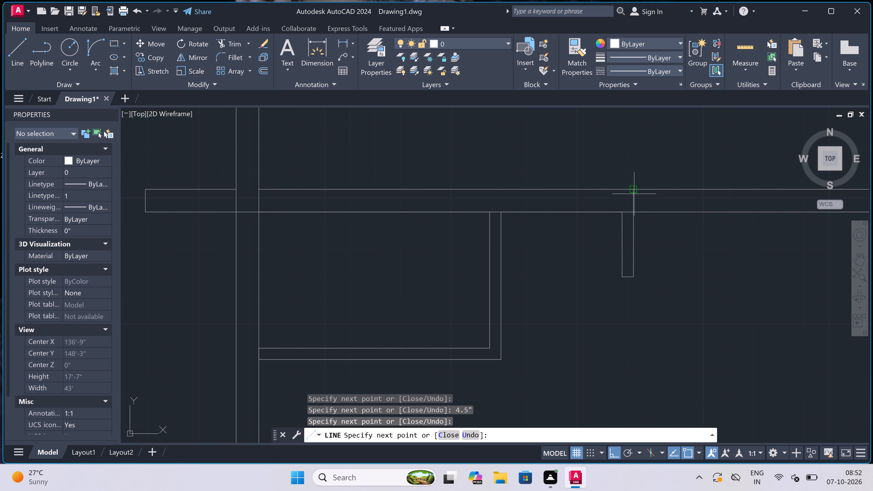
pyautogui.press('Escape')
# Trim the horizontal wall's lower face where the stub wall and the small room's side wall meet it.
pyautogui.write('tr')
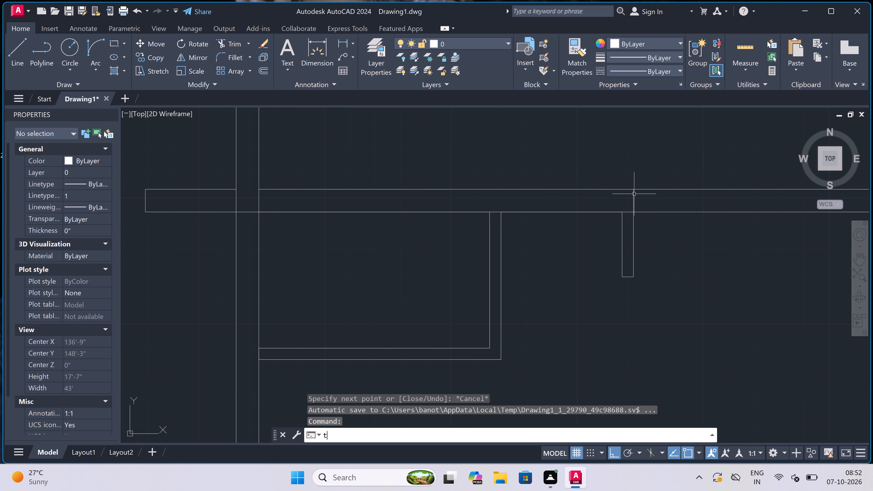
pyautogui.press('space')
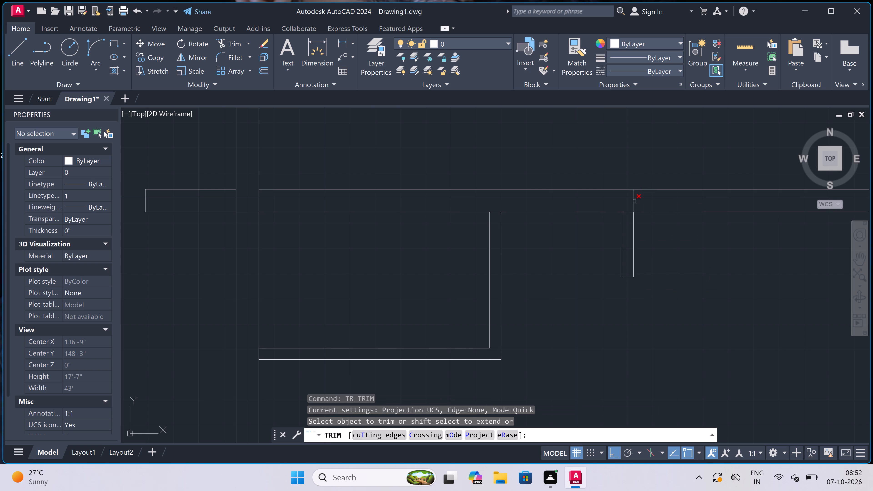
pyautogui.scroll(2, 632, 202)
pyautogui.click(615, 216)
pyautogui.click(620, 259)
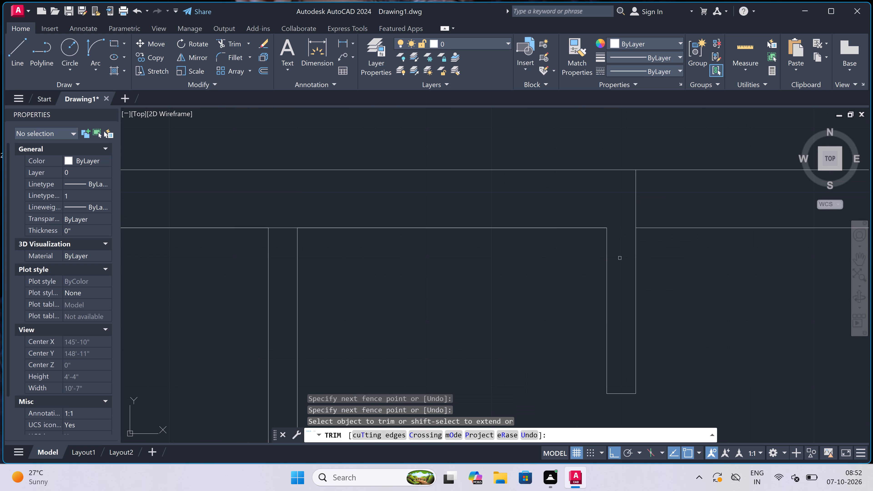
pyautogui.scroll(-3, 606, 231)
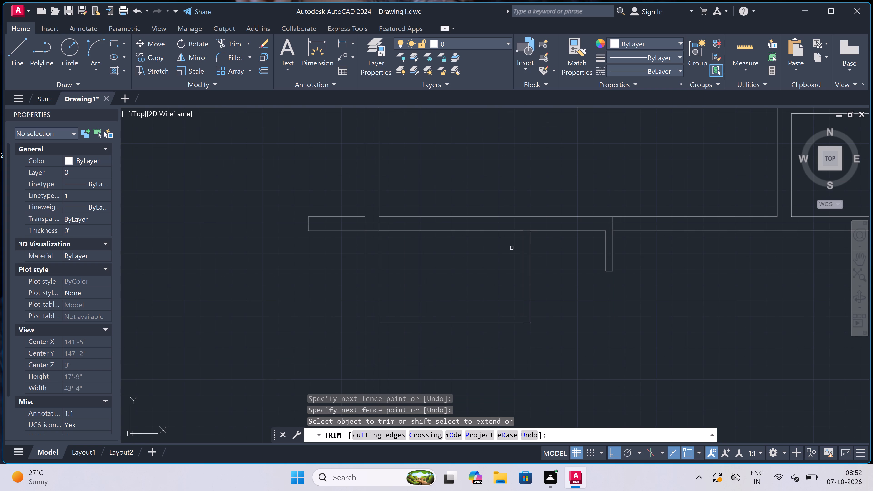
pyautogui.scroll(3, 538, 223)
pyautogui.moveTo(490, 235); pyautogui.dragTo(490, 238)
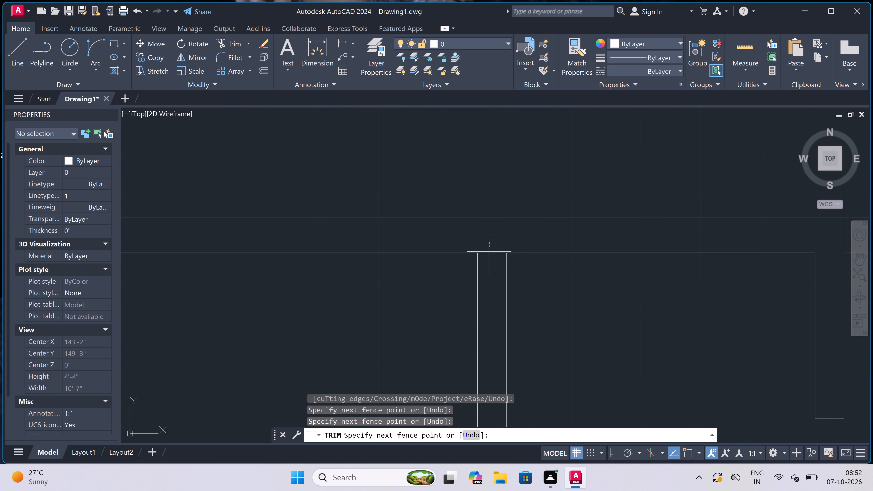
pyautogui.click(487, 277)
pyautogui.scroll(-4, 491, 249)
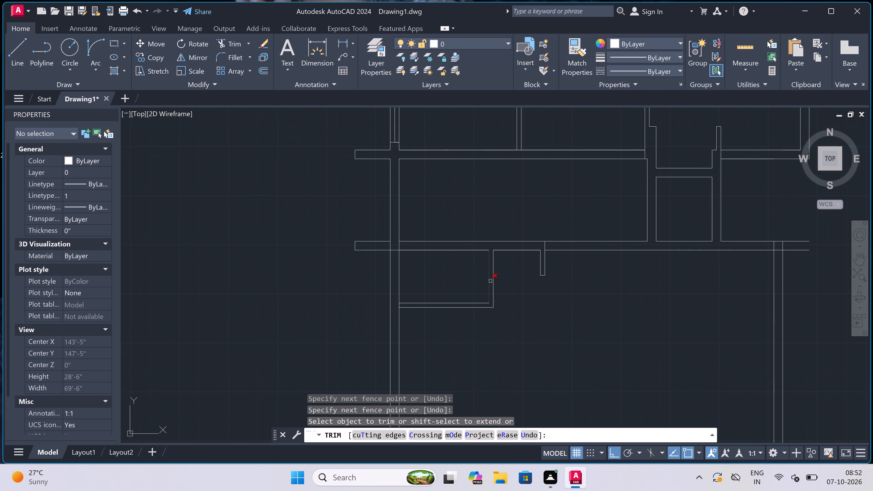
pyautogui.scroll(1, 490, 281)
pyautogui.scroll(2, 512, 297)
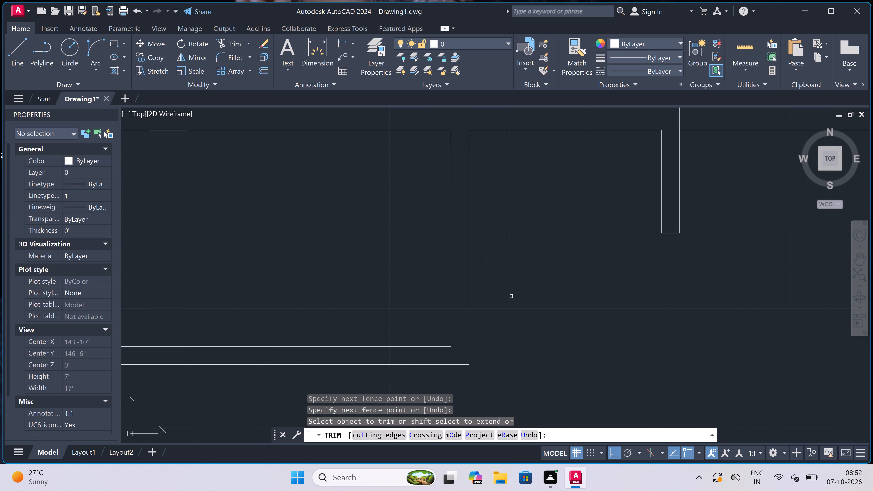
pyautogui.press('Escape')
# Draw the lower door jamb across the small room's side wall near its bottom corner, with a 2" upward stop and a 2' leaf into the room.
pyautogui.write('l')
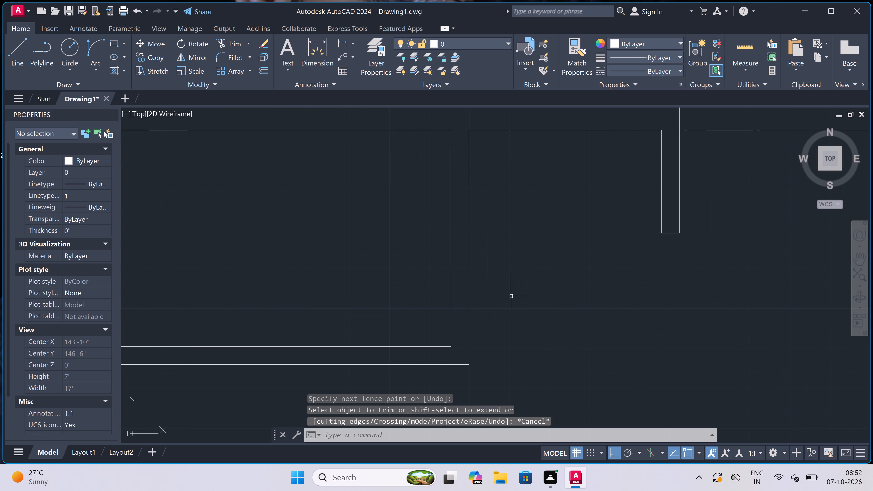
pyautogui.press('space')
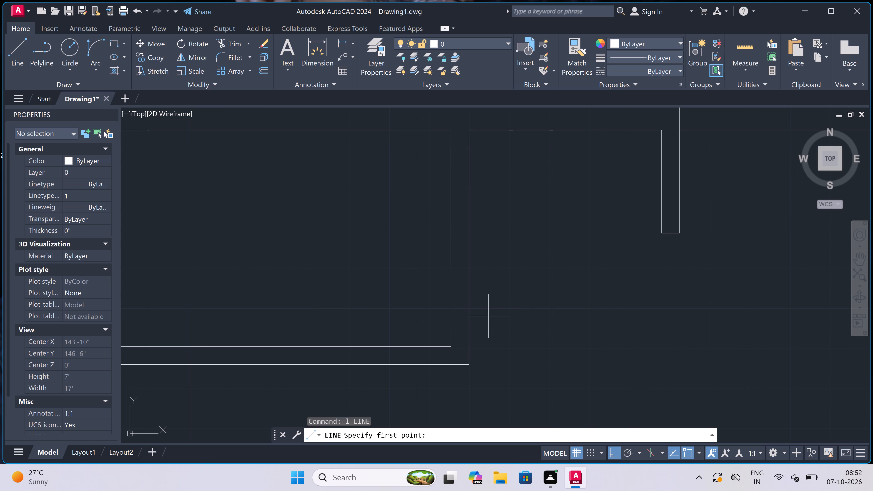
pyautogui.scroll(1, 474, 321)
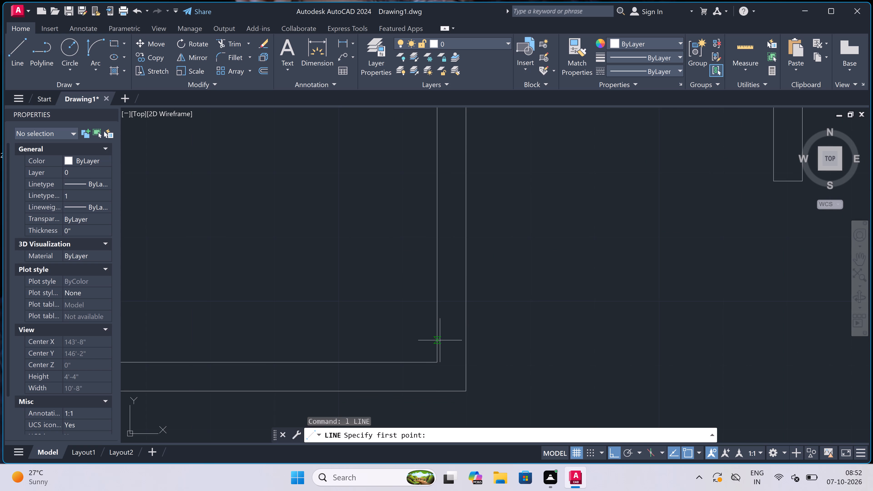
pyautogui.click(439, 339)
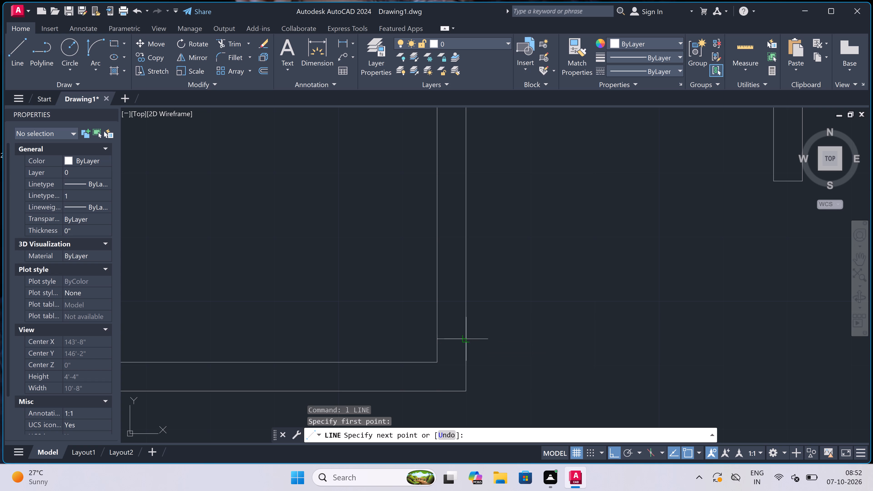
pyautogui.click(464, 340)
pyautogui.click(453, 336)
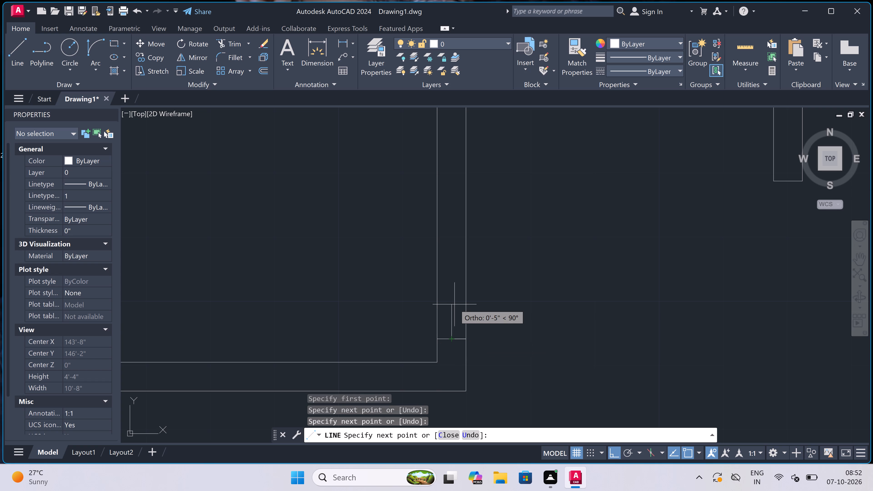
pyautogui.press('2')
pyautogui.write('"')
pyautogui.press('space')
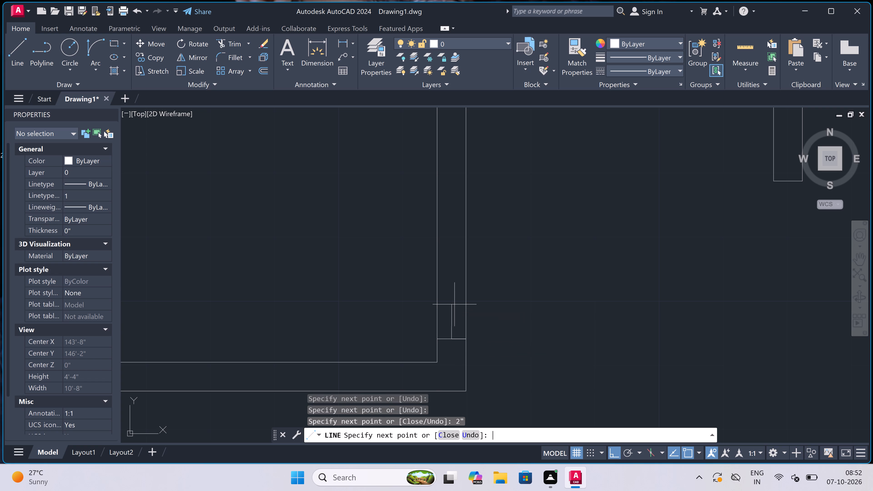
pyautogui.write("2'")
pyautogui.press('space')
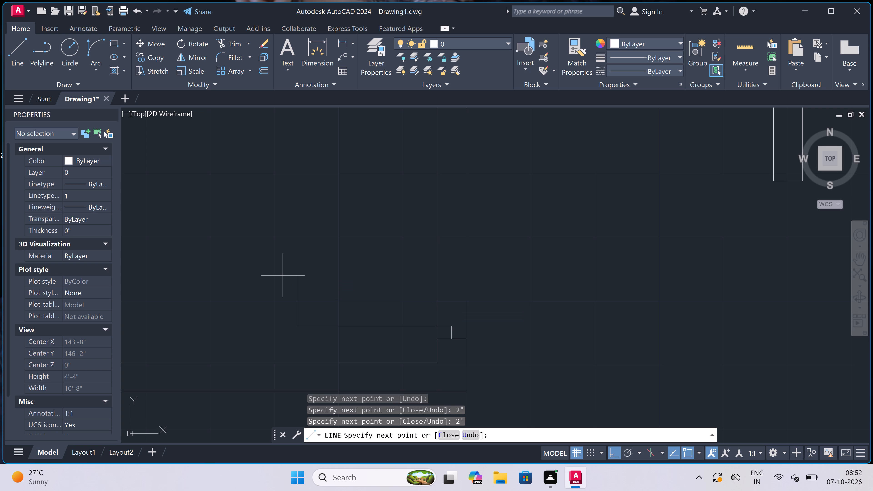
pyautogui.press('Escape')
# Draw the upper door jamb across the side wall at its inner face's midpoint, with a 2" downward stop from the jamb's middle.
pyautogui.press('space')
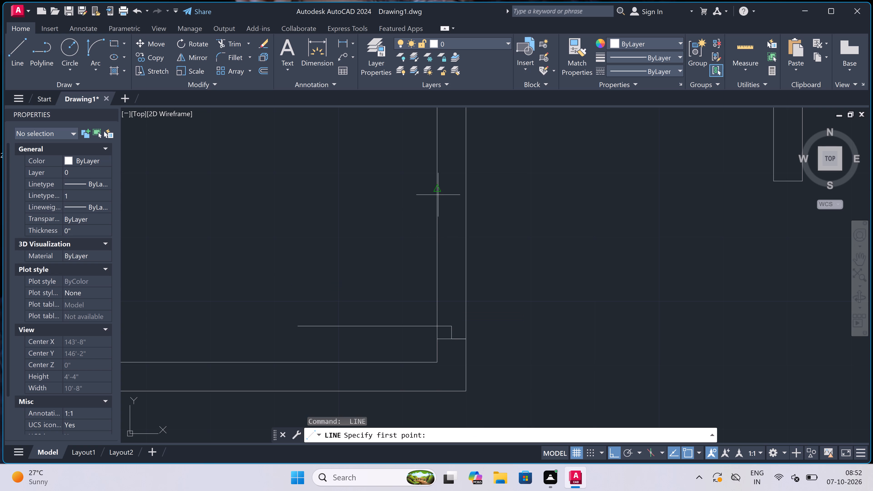
pyautogui.moveTo(438, 195); pyautogui.dragTo(442, 195)
pyautogui.click(467, 192)
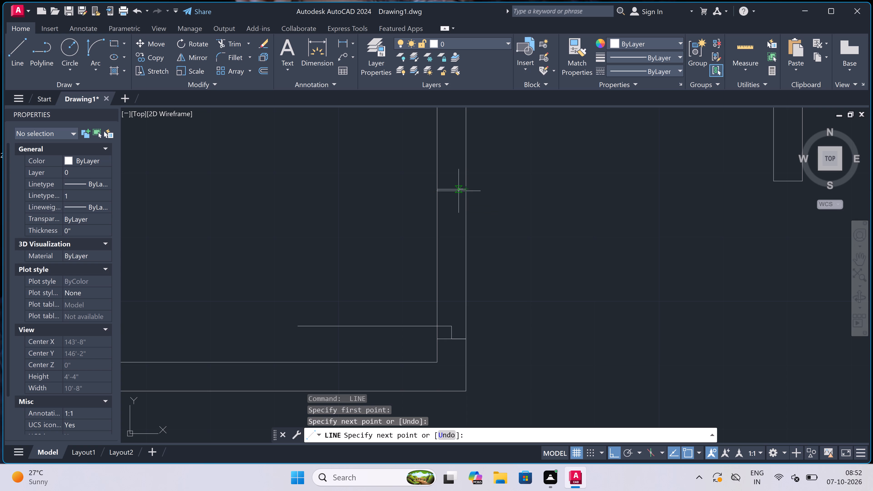
pyautogui.moveTo(451, 189); pyautogui.dragTo(450, 191)
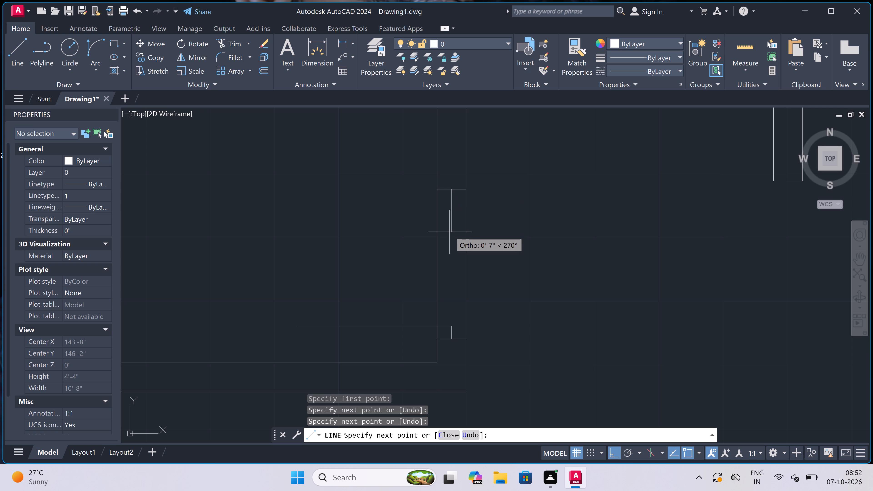
pyautogui.press('2')
pyautogui.write('"')
pyautogui.press('space')
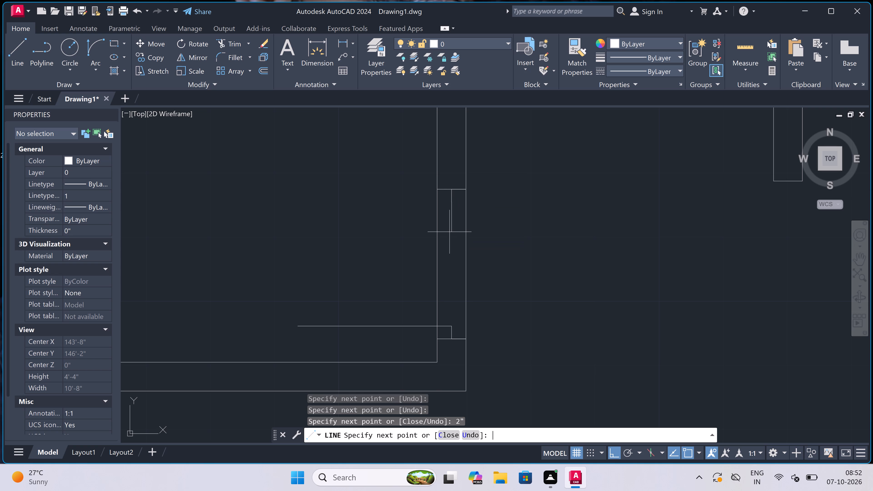
pyautogui.press('Escape')
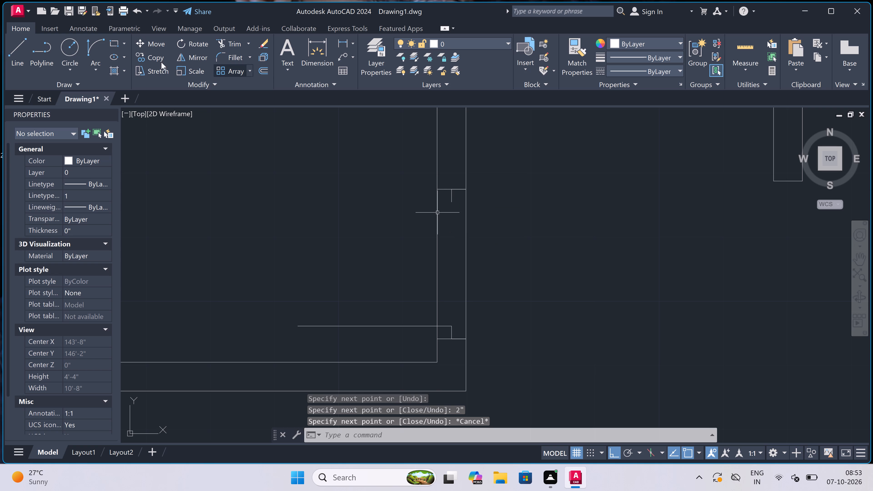
# Draw the door swing arc from the leaf's free end to the end of the upper jamb's stop.
pyautogui.click(98, 50)
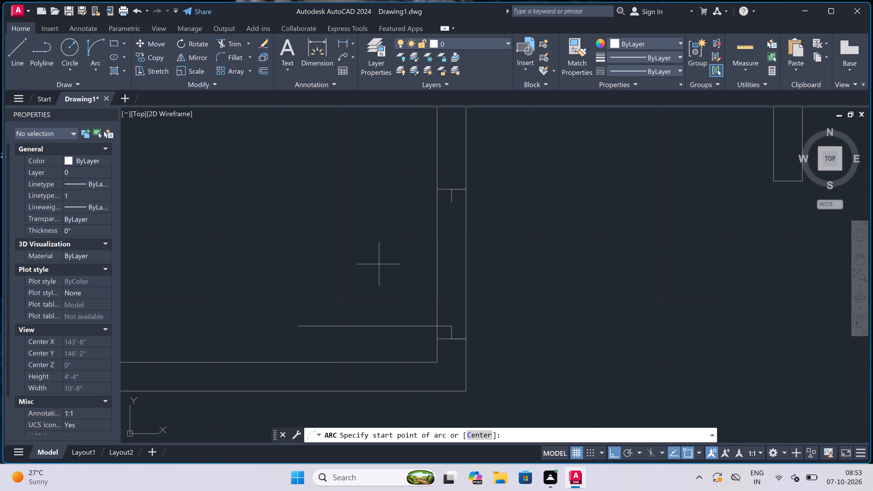
pyautogui.click(297, 325)
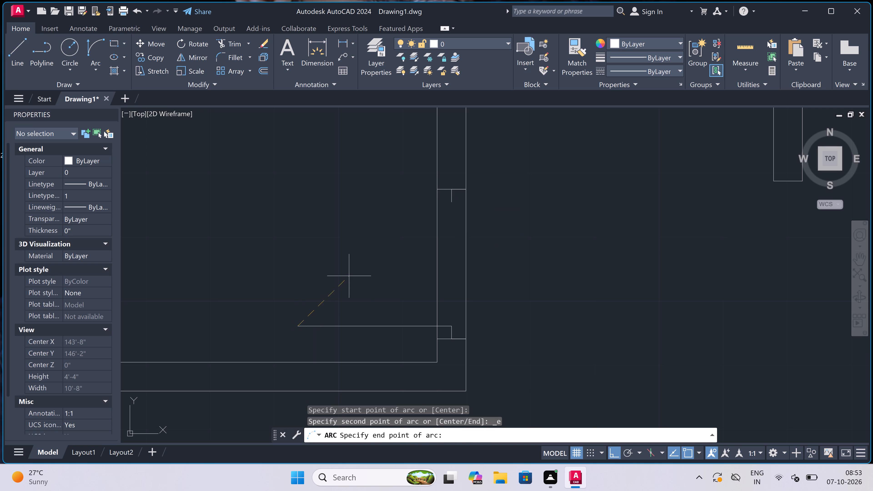
pyautogui.click(448, 203)
pyautogui.click(290, 178)
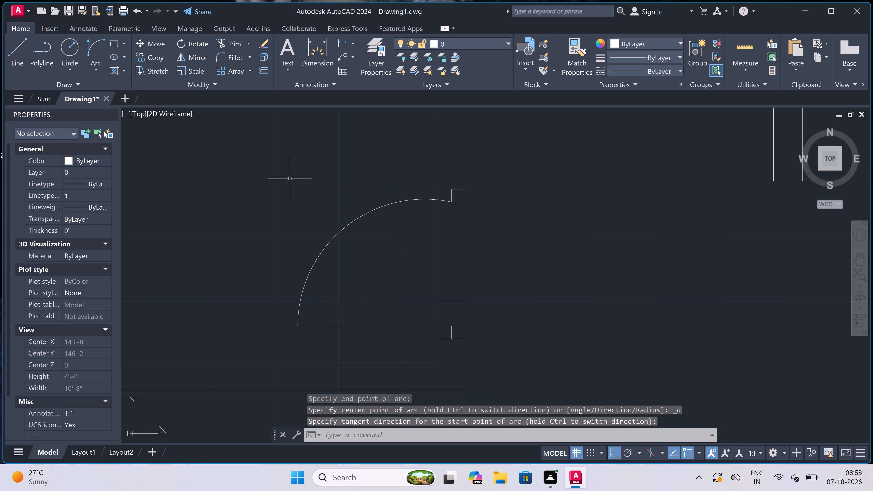
# Trim both faces of the side wall between the two jambs to clear the door opening.
pyautogui.write('tr')
pyautogui.press('space')
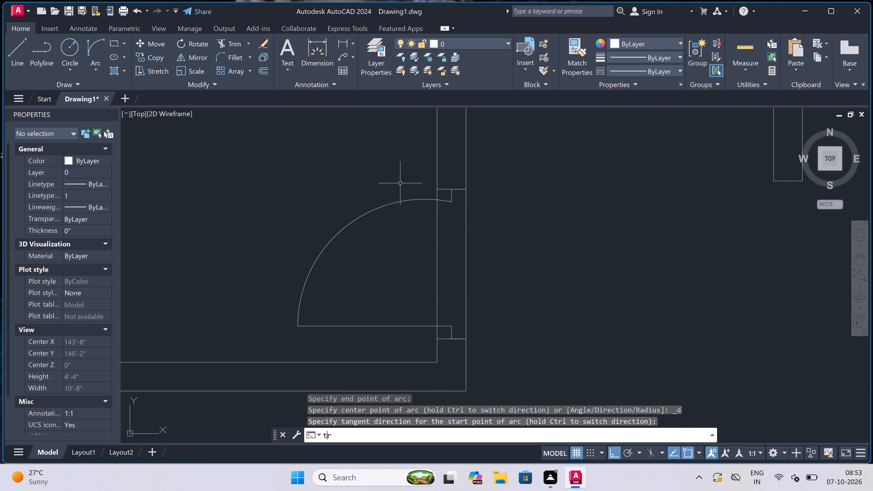
pyautogui.click(393, 215)
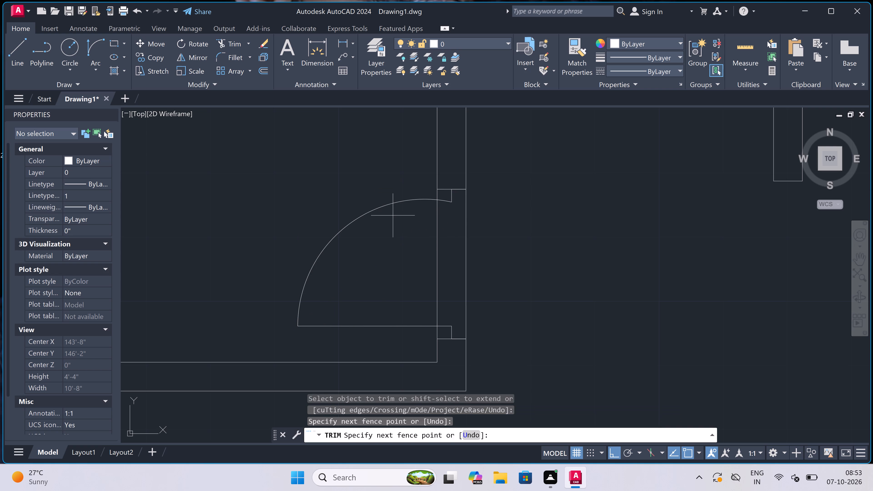
pyautogui.click(516, 227)
# Trim the crossing wall faces where the long left vertical wall meets the horizontal wall above the small room.
pyautogui.scroll(-5, 422, 208)
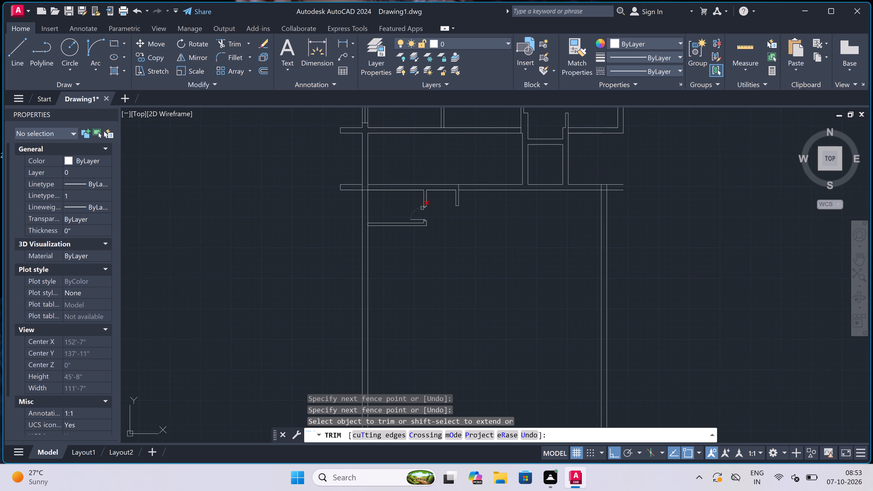
pyautogui.scroll(4, 372, 185)
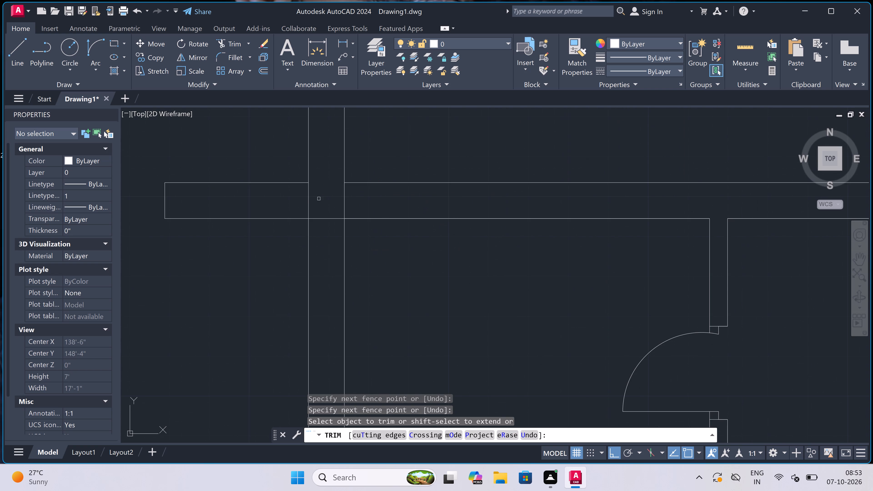
pyautogui.scroll(1, 309, 199)
pyautogui.moveTo(290, 201); pyautogui.dragTo(301, 203)
pyautogui.click(429, 197)
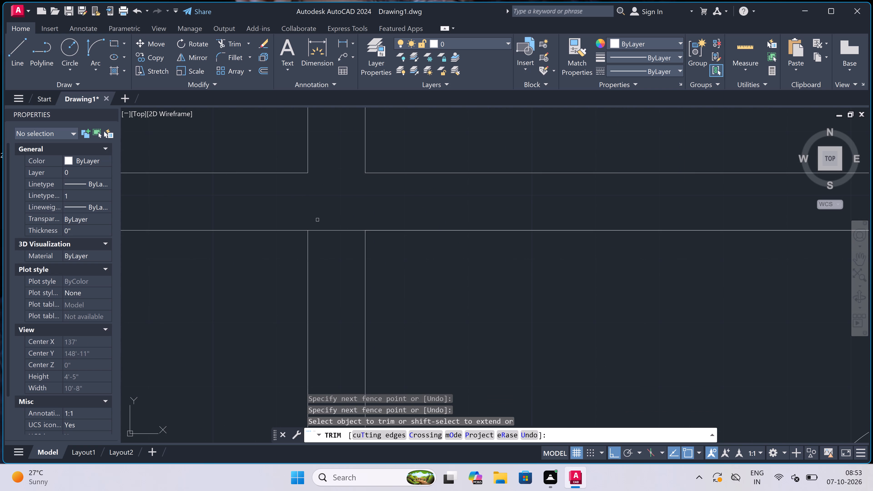
pyautogui.moveTo(349, 222); pyautogui.dragTo(354, 228)
pyautogui.click(355, 271)
pyautogui.scroll(-5, 339, 221)
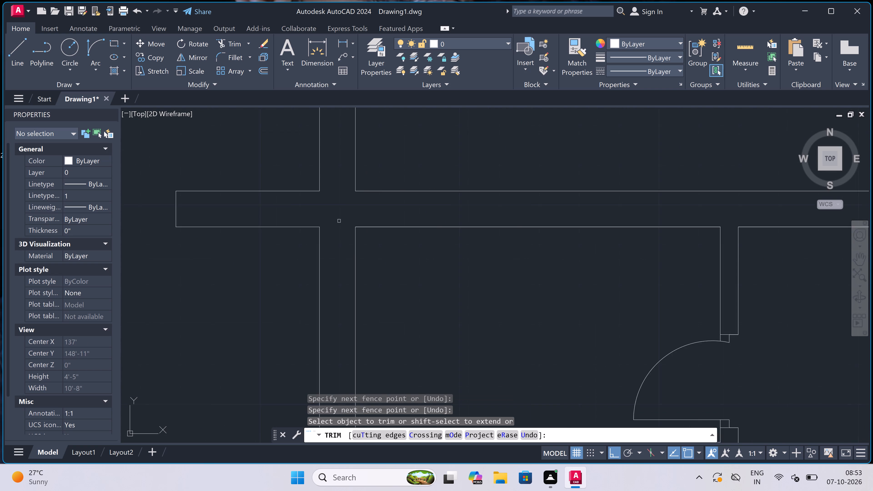
pyautogui.scroll(3, 457, 220)
pyautogui.scroll(-2, 370, 220)
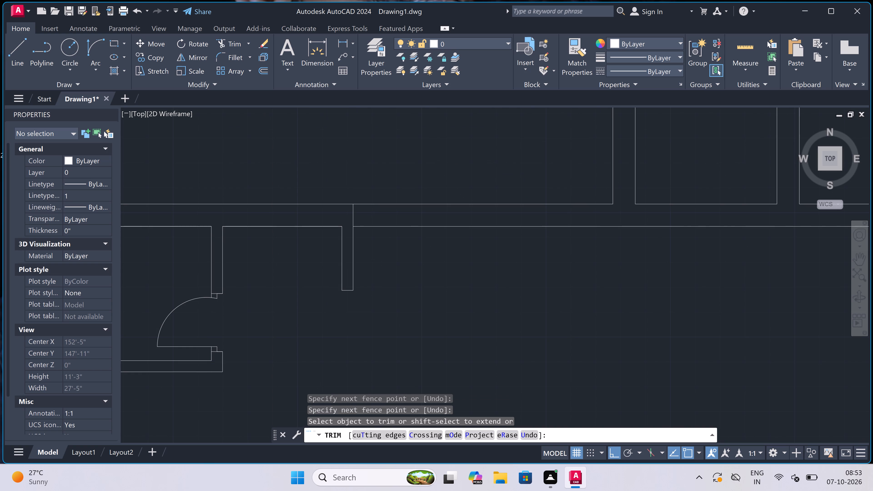
pyautogui.scroll(-1, 371, 220)
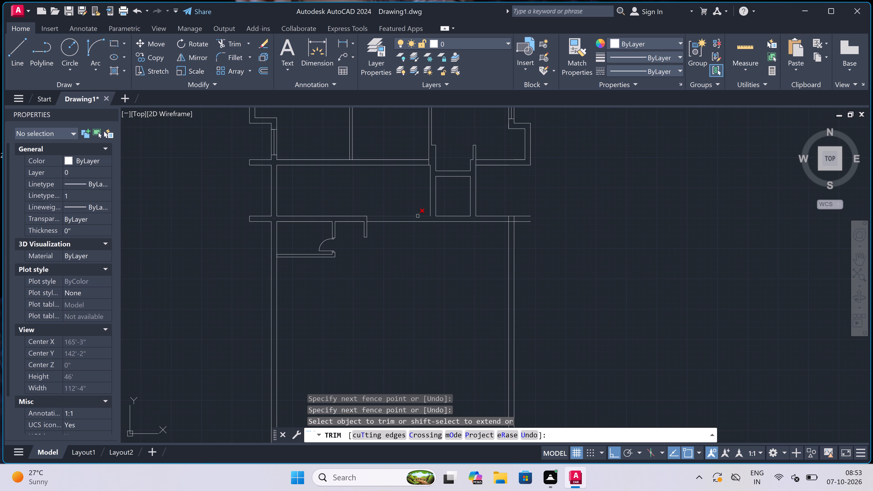
pyautogui.press('Escape')
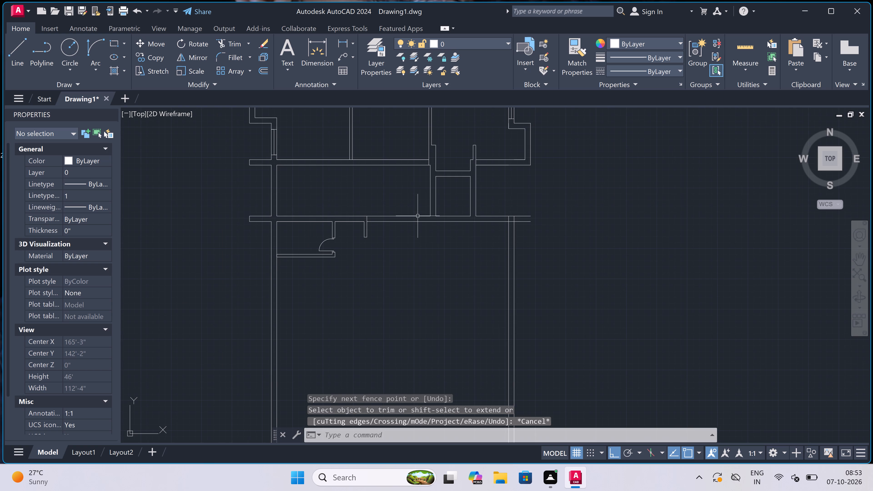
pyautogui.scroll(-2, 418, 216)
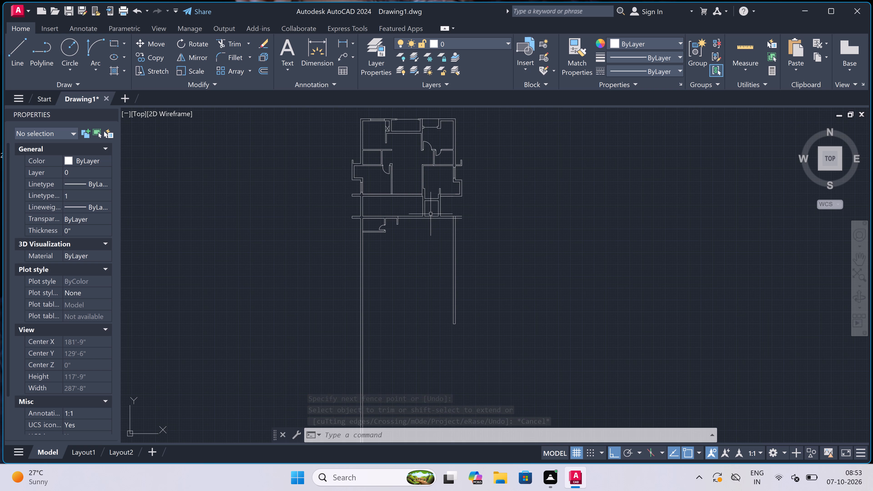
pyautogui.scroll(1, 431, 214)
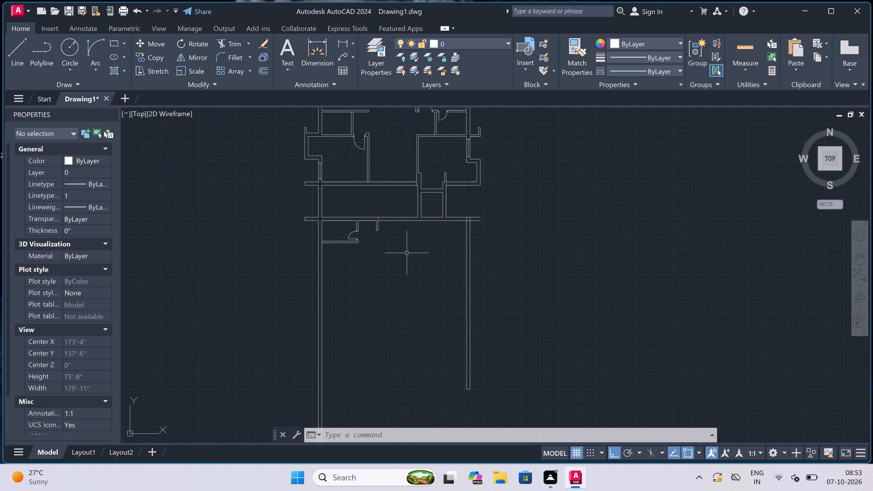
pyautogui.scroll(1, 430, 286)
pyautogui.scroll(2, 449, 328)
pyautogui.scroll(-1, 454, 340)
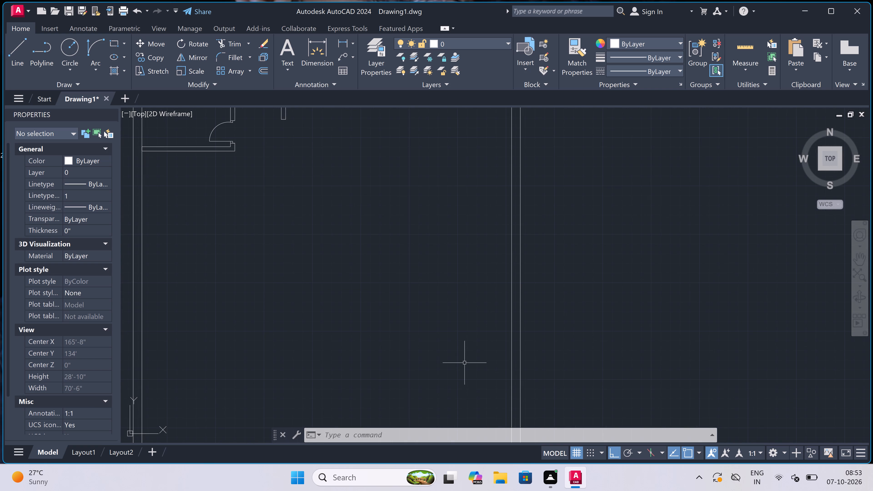
# Outline a room below the small room: 4'6" down the long wall's inner face, across to the side wall's outer face, up to its corner.
pyautogui.scroll(-2, 437, 321)
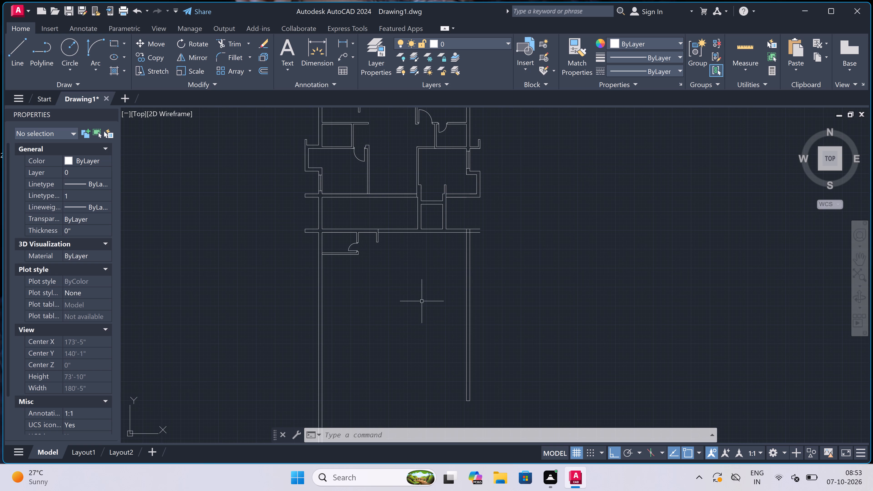
pyautogui.scroll(2, 325, 247)
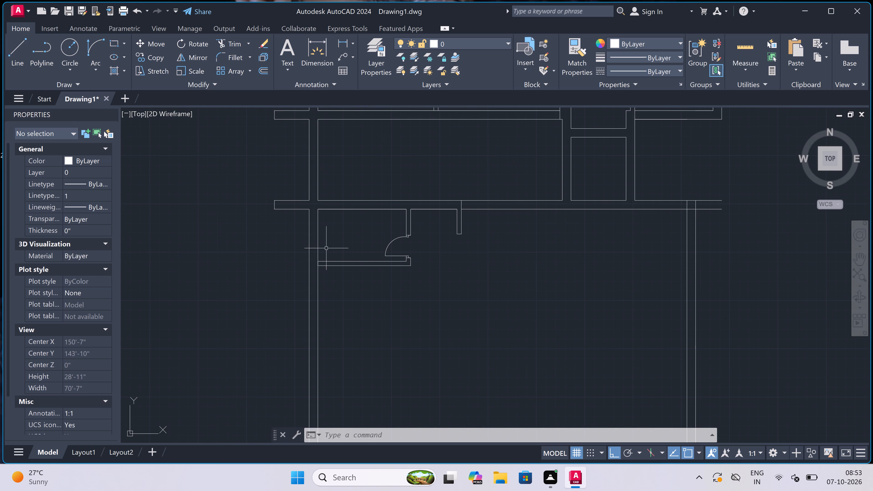
pyautogui.scroll(1, 320, 309)
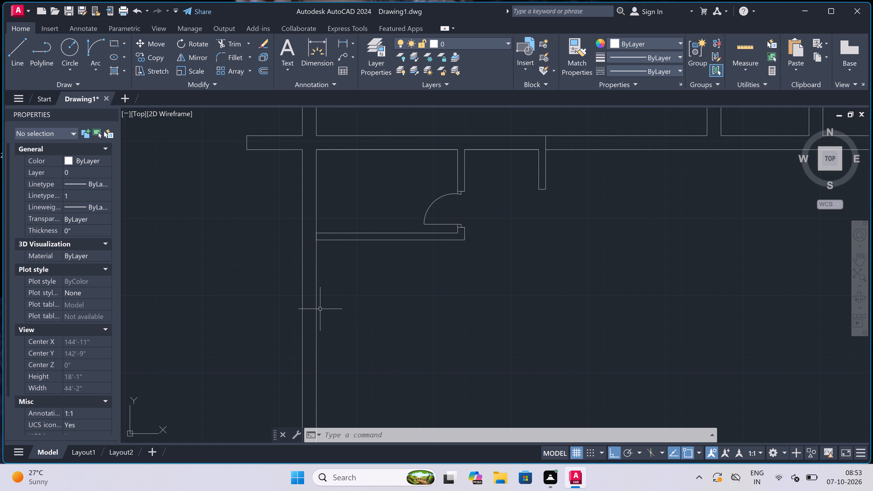
pyautogui.write('l')
pyautogui.press('space')
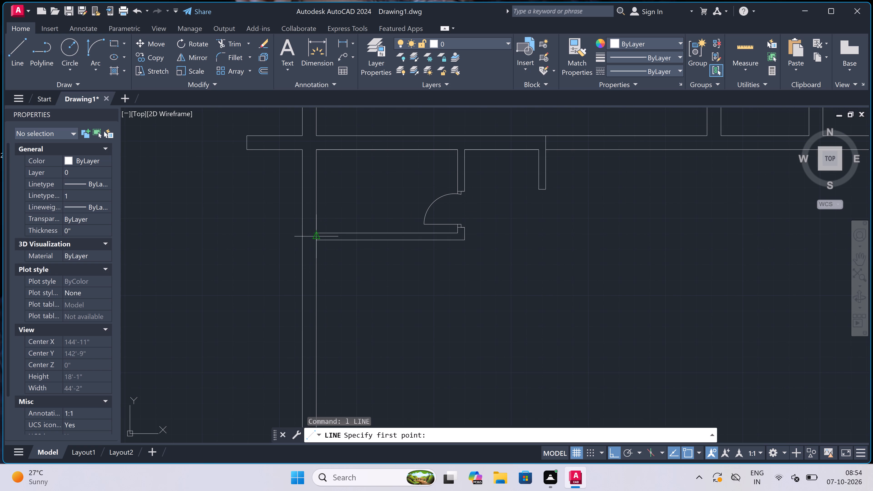
pyautogui.scroll(1, 317, 240)
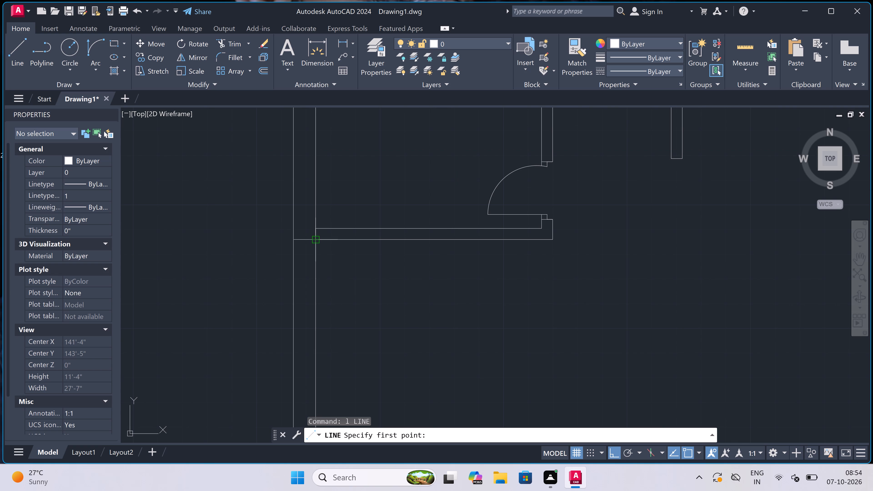
pyautogui.click(318, 240)
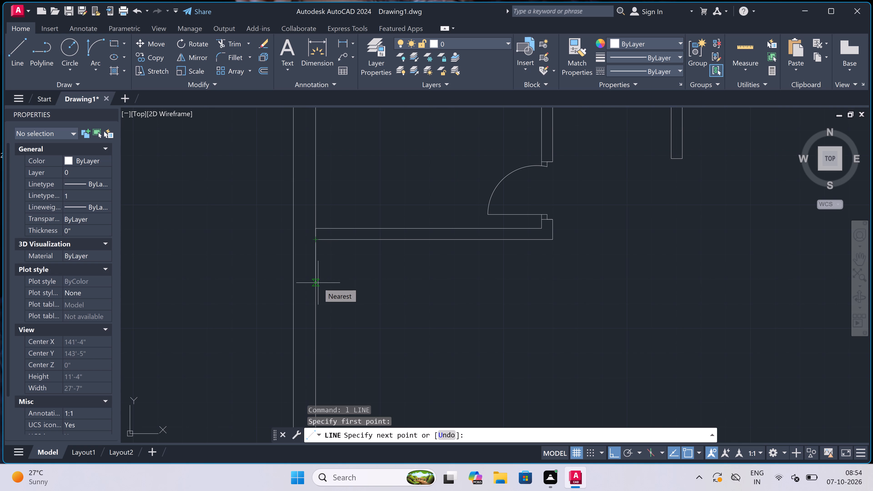
pyautogui.press('4')
pyautogui.write("'6")
pyautogui.write('"')
pyautogui.press('space')
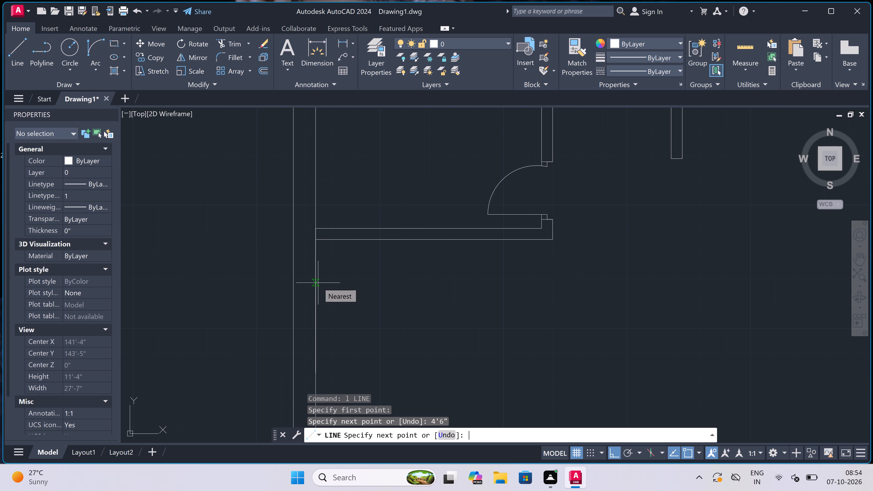
pyautogui.scroll(-1, 499, 311)
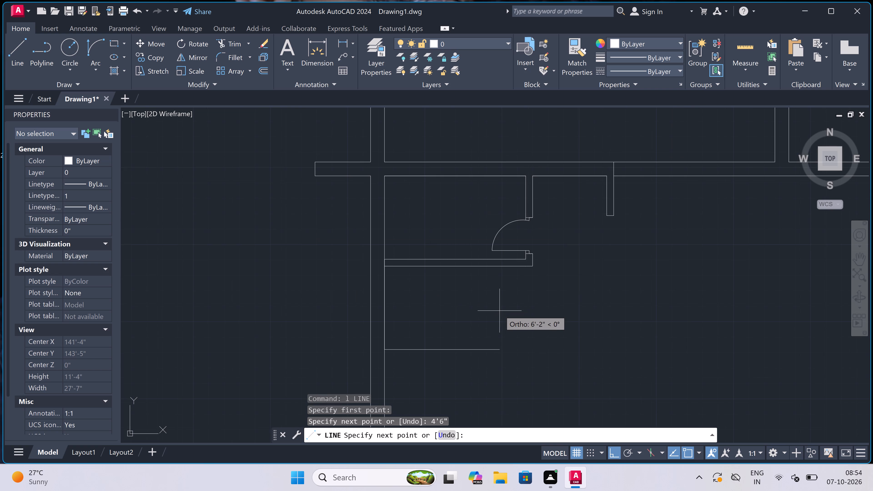
pyautogui.scroll(1, 520, 337)
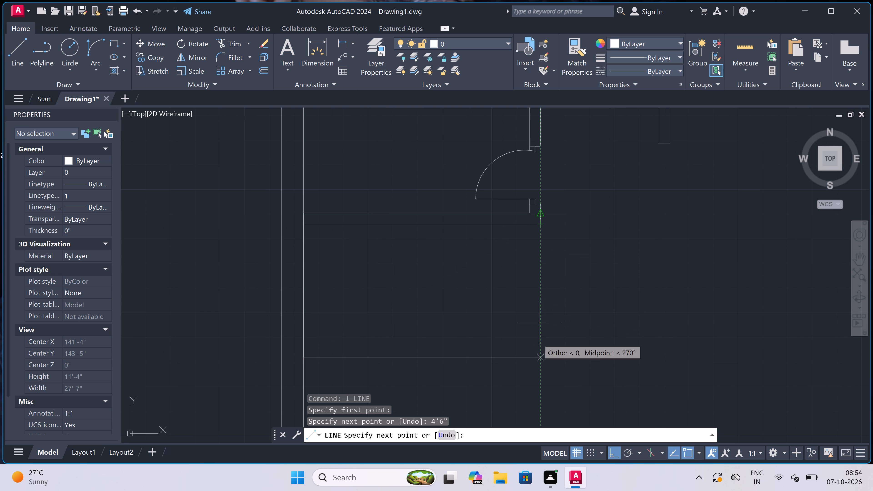
pyautogui.click(541, 360)
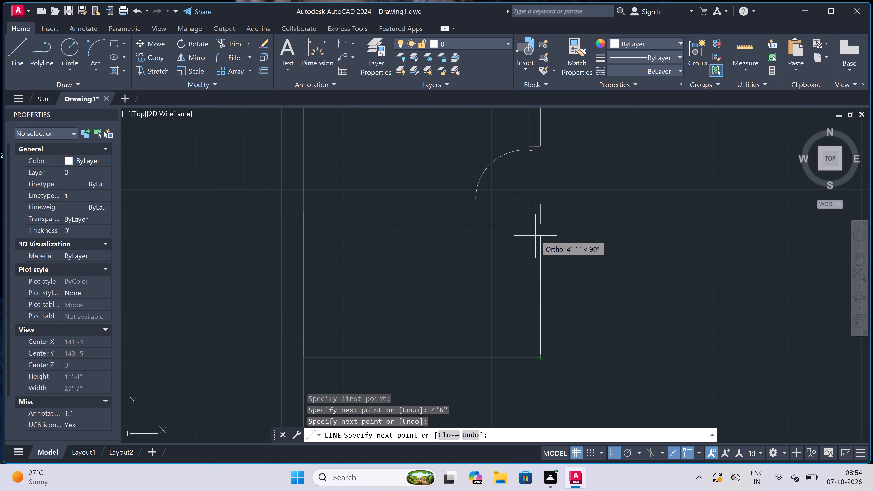
pyautogui.click(541, 225)
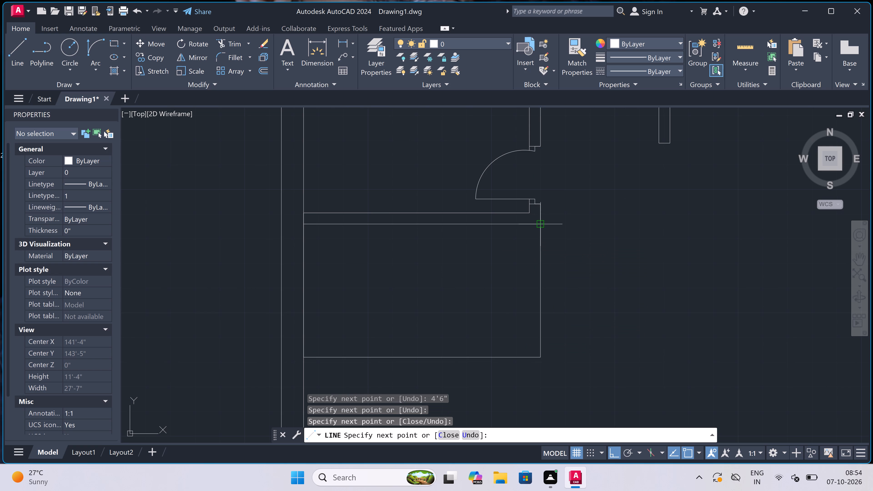
pyautogui.press('Escape')
# Draw the new room's bottom wall outer face 4.5" below its bottom line, closing the end up to the outline's lower right corner.
pyautogui.press('space')
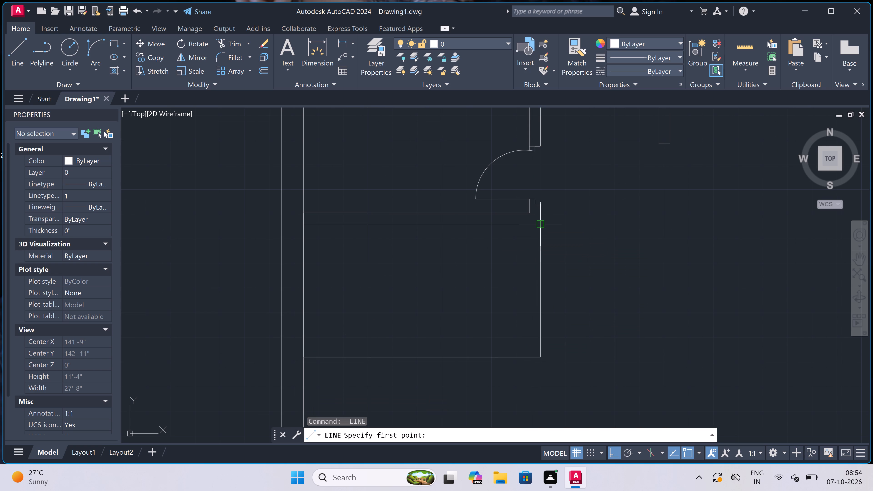
pyautogui.scroll(-2, 532, 215)
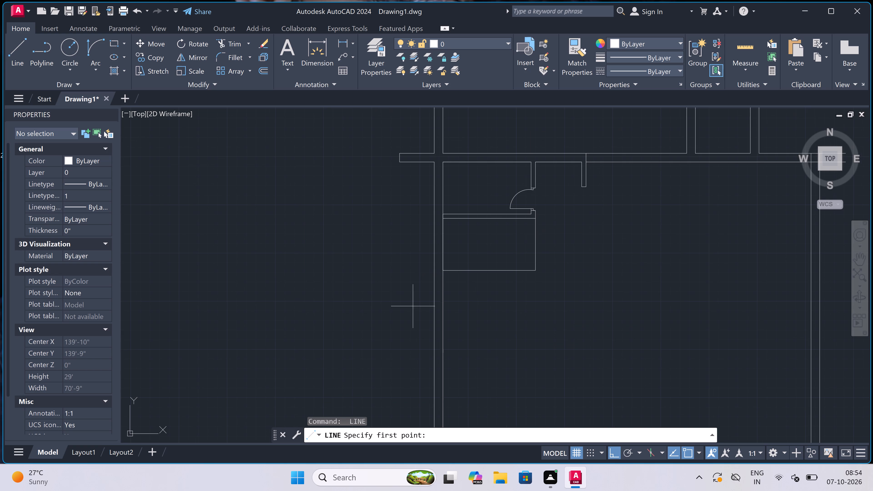
pyautogui.scroll(2, 462, 275)
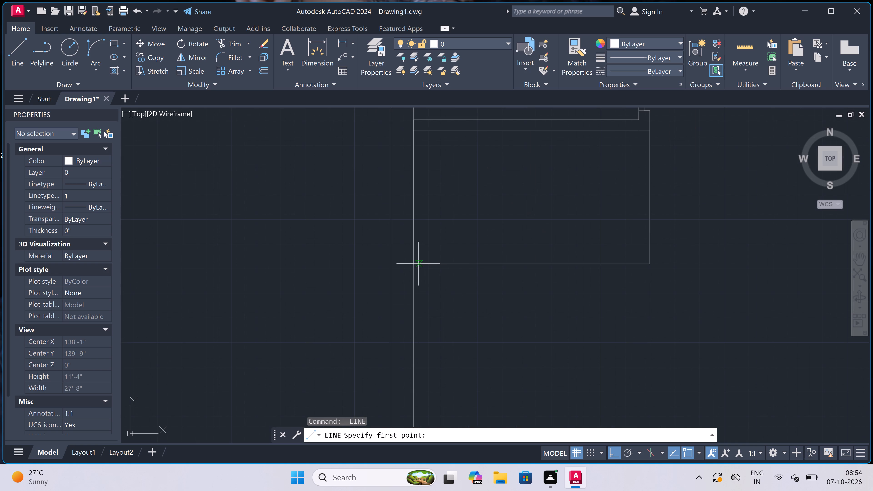
pyautogui.click(414, 265)
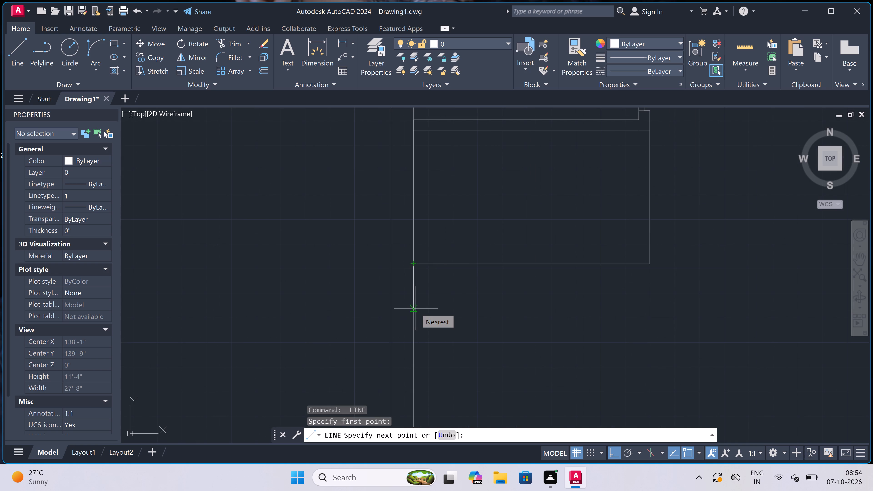
pyautogui.press('4')
pyautogui.write('.5')
pyautogui.write('"')
pyautogui.press('space')
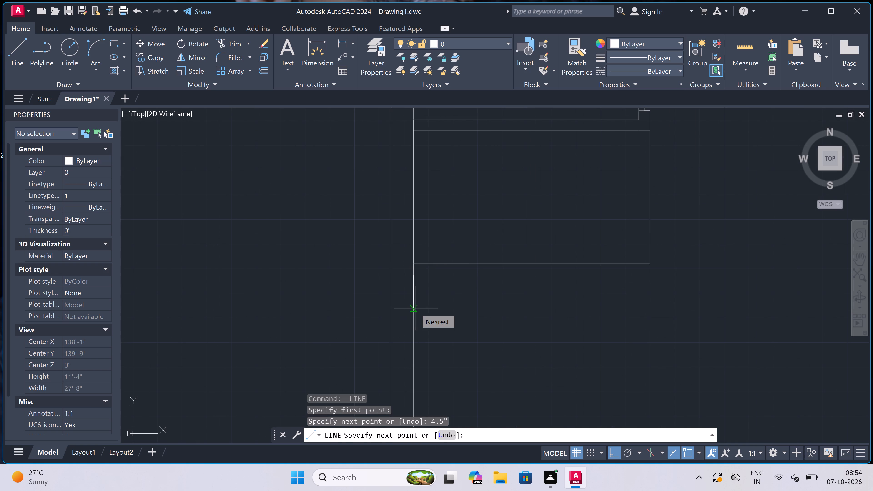
pyautogui.scroll(3, 659, 252)
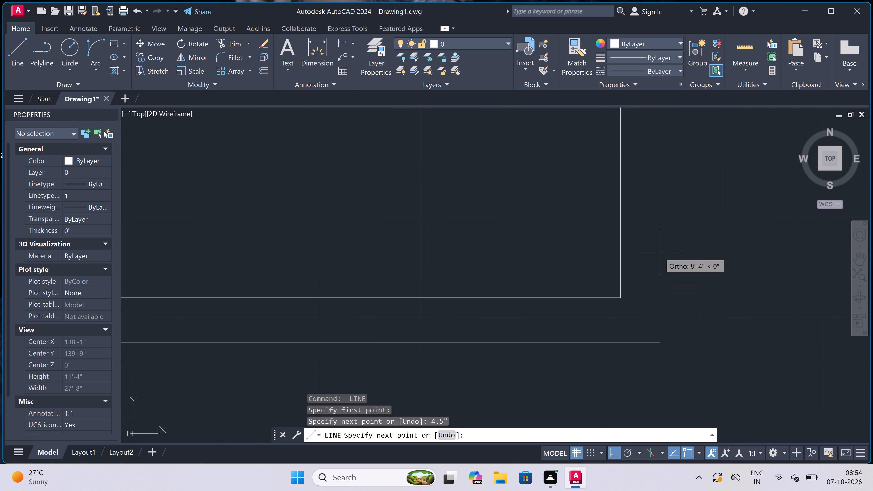
pyautogui.click(621, 341)
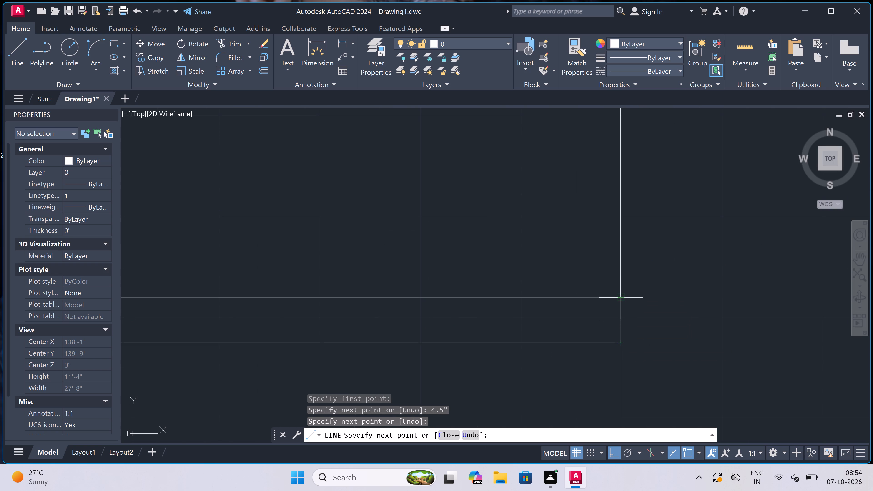
pyautogui.click(619, 296)
# Draw the new room's right wall inner face, 4.5" in from the lower outer corner and up to the underside of the wall above.
pyautogui.click(622, 340)
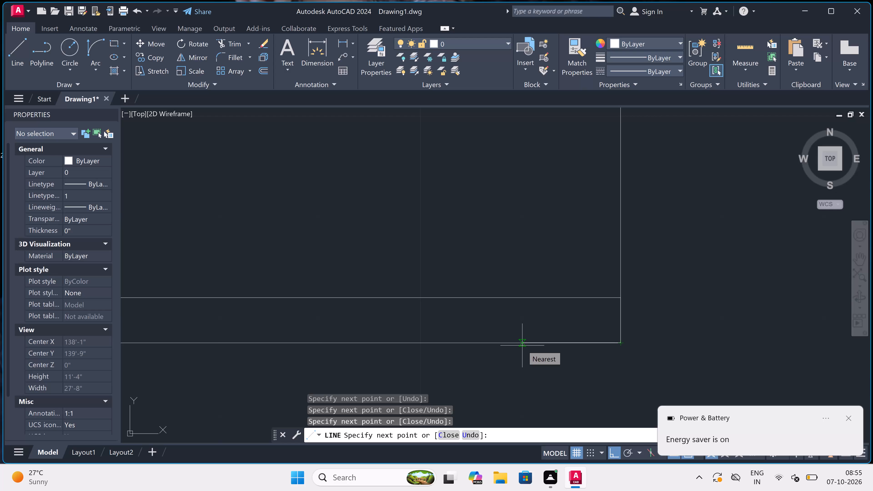
pyautogui.scroll(-4, 533, 314)
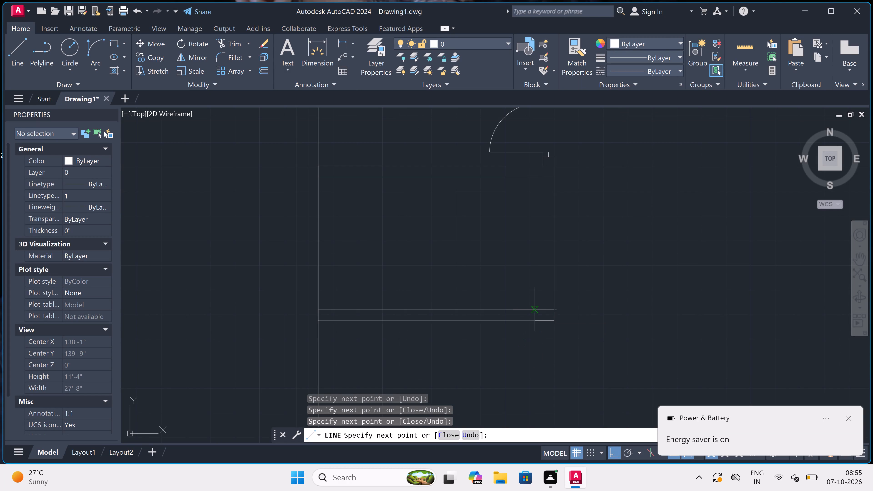
pyautogui.scroll(3, 533, 311)
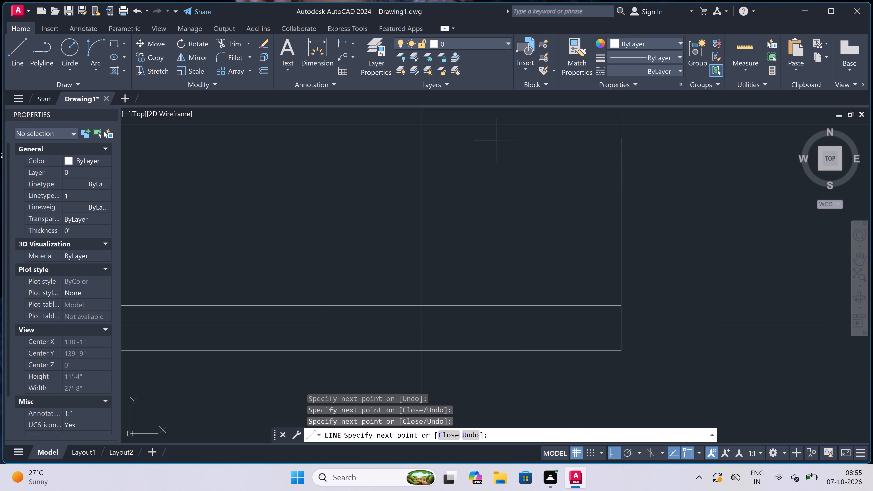
pyautogui.scroll(-3, 603, 195)
pyautogui.scroll(3, 585, 206)
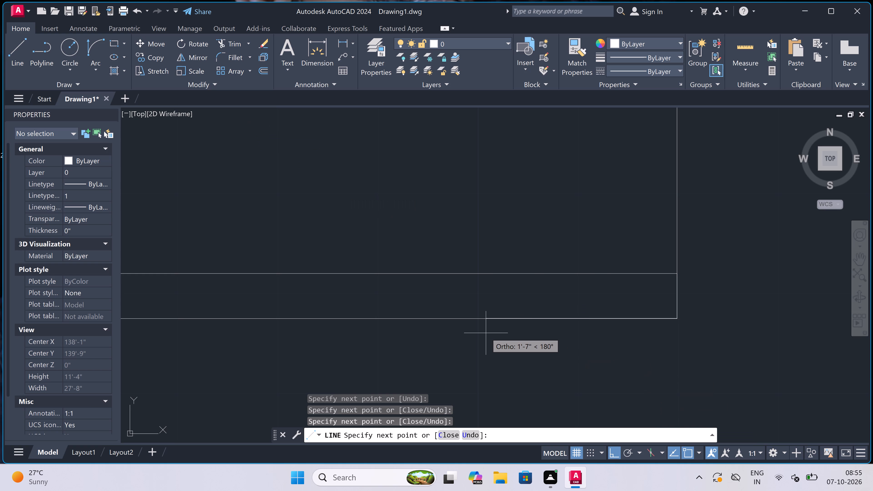
pyautogui.write('4.5')
pyautogui.write('"')
pyautogui.press('space')
pyautogui.scroll(-2, 489, 328)
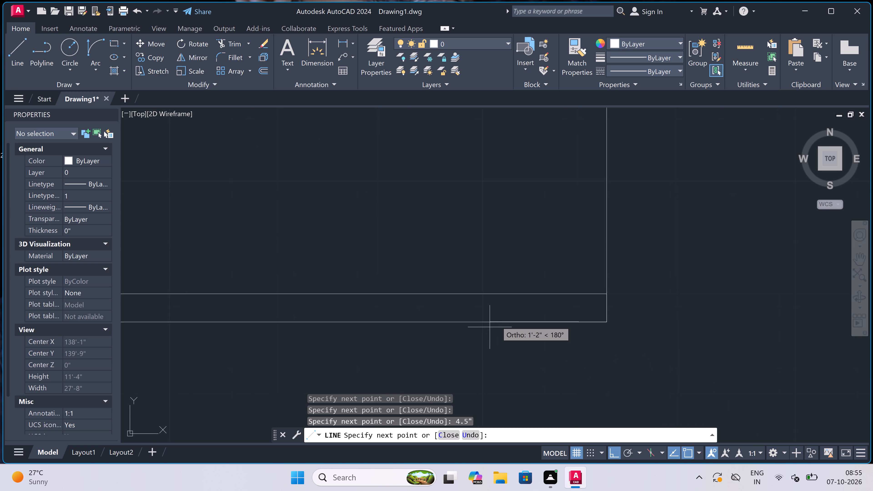
pyautogui.scroll(-2, 550, 253)
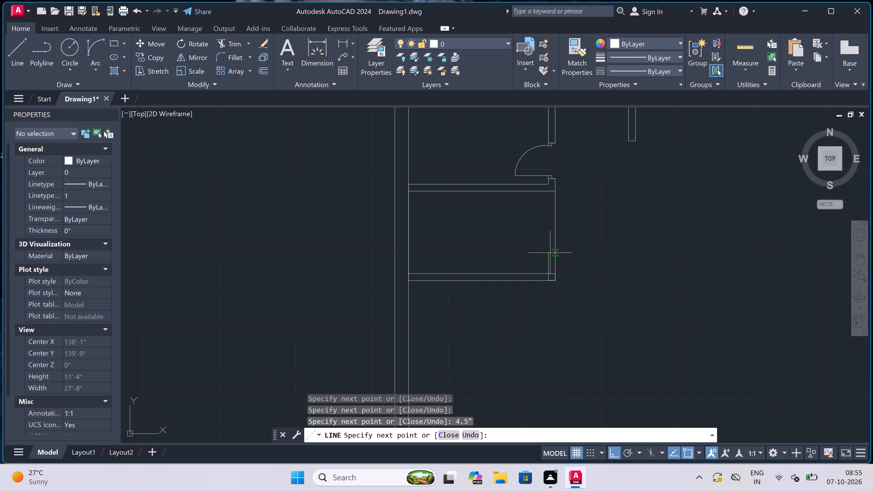
pyautogui.scroll(2, 549, 195)
pyautogui.click(549, 185)
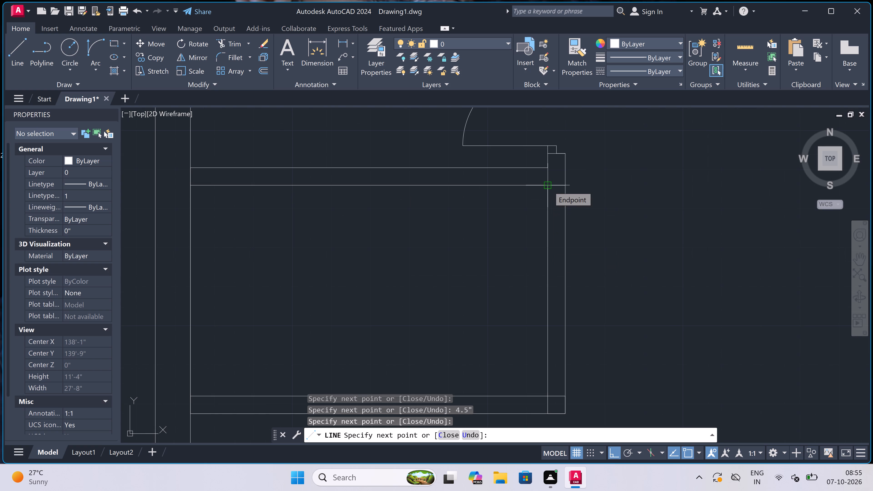
pyautogui.press('Escape')
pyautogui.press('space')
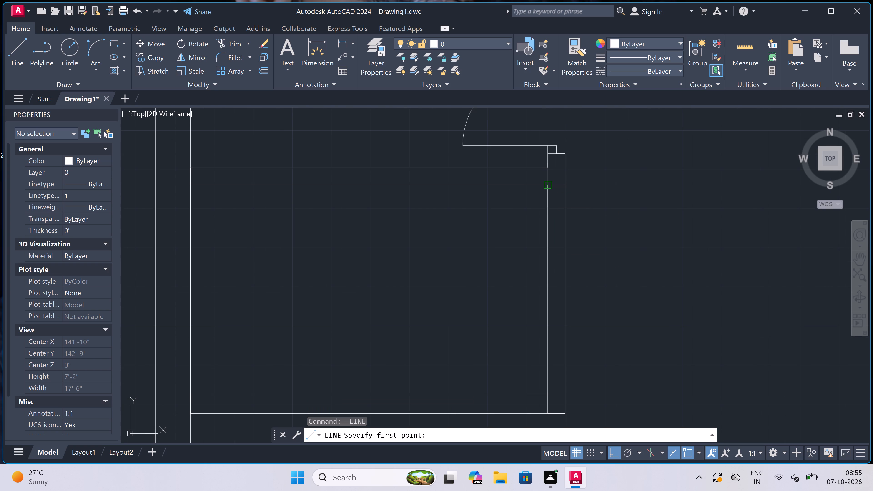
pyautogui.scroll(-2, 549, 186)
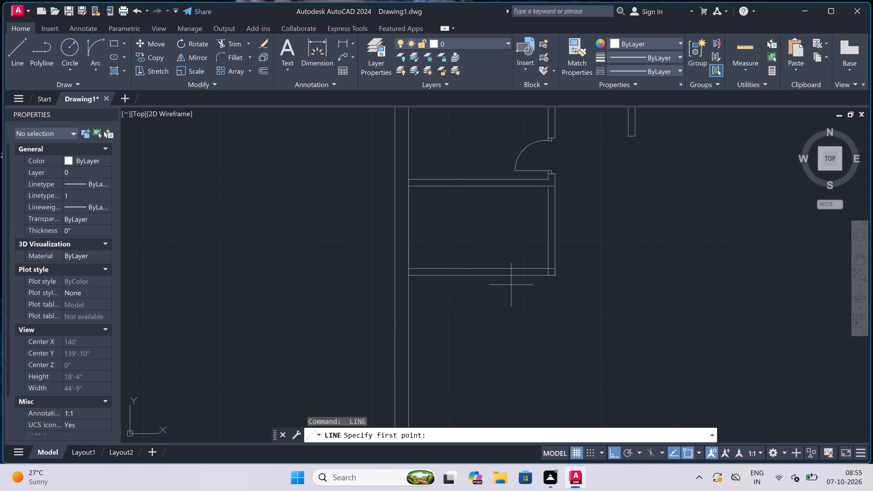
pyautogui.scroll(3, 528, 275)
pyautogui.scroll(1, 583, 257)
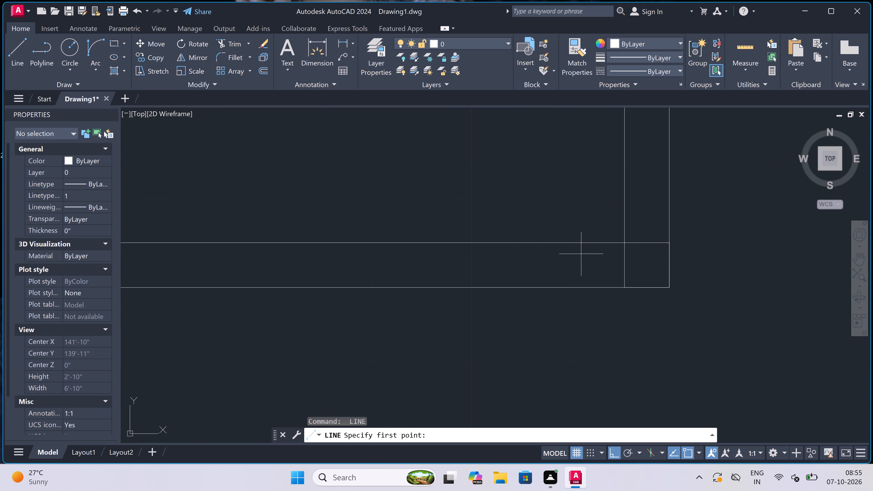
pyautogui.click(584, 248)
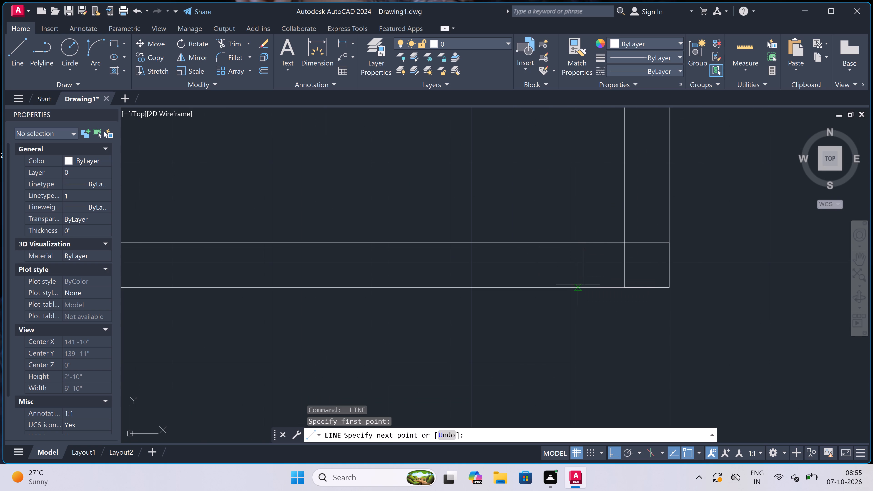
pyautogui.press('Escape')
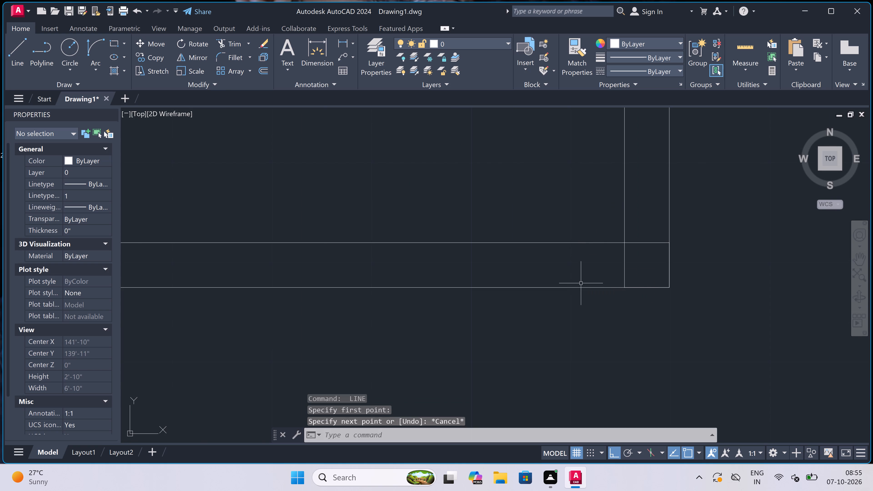
# Draw the door's right jamb across the bottom wall near its right corner, with a 2" stop at mid-wall and a 2' leaf upward.
pyautogui.press('space')
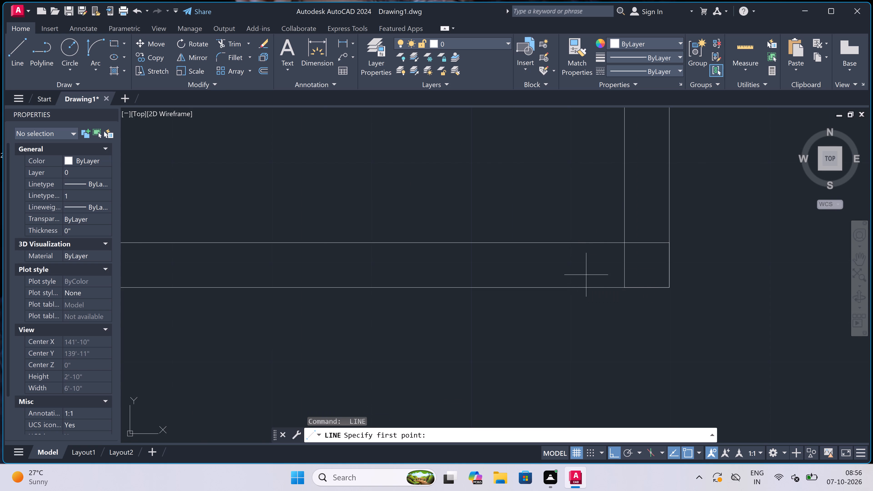
pyautogui.click(582, 244)
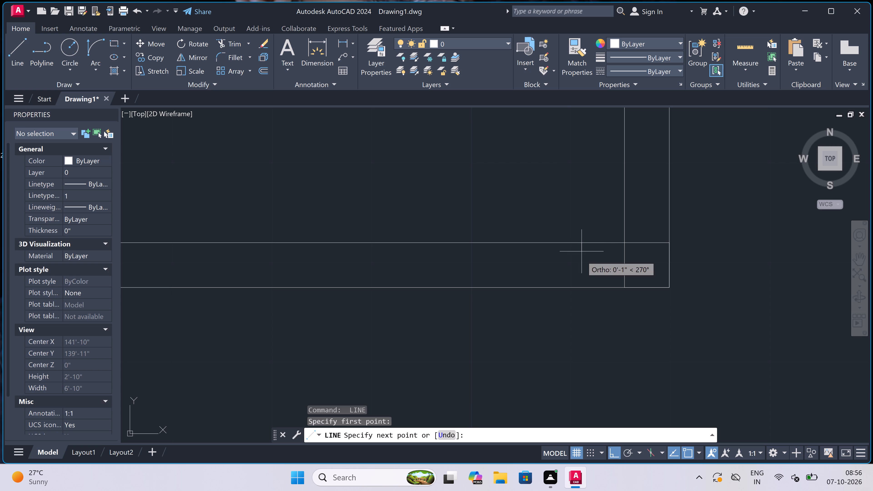
pyautogui.click(579, 287)
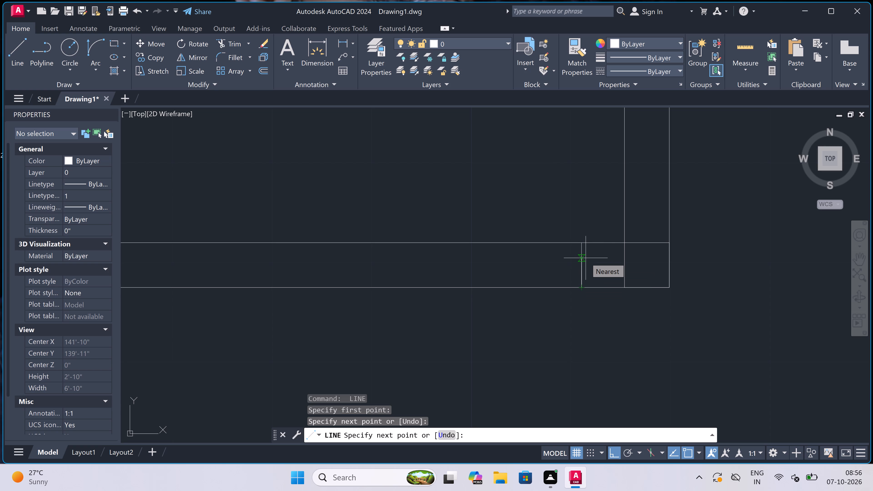
pyautogui.click(580, 265)
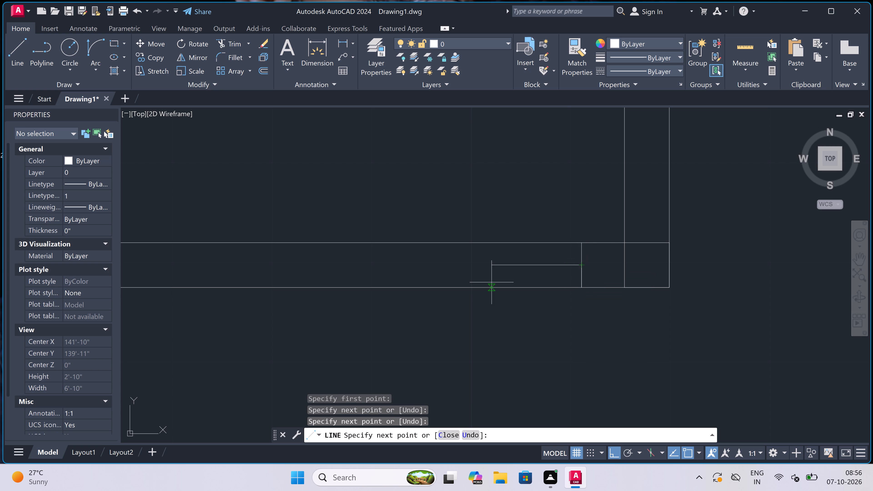
pyautogui.press('2')
pyautogui.write('"')
pyautogui.press('space')
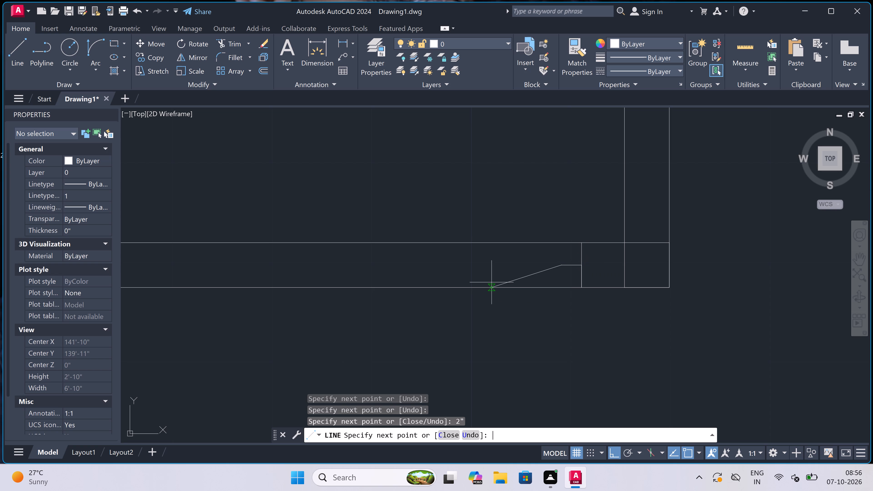
pyautogui.write("2'")
pyautogui.press('space')
pyautogui.press('Escape')
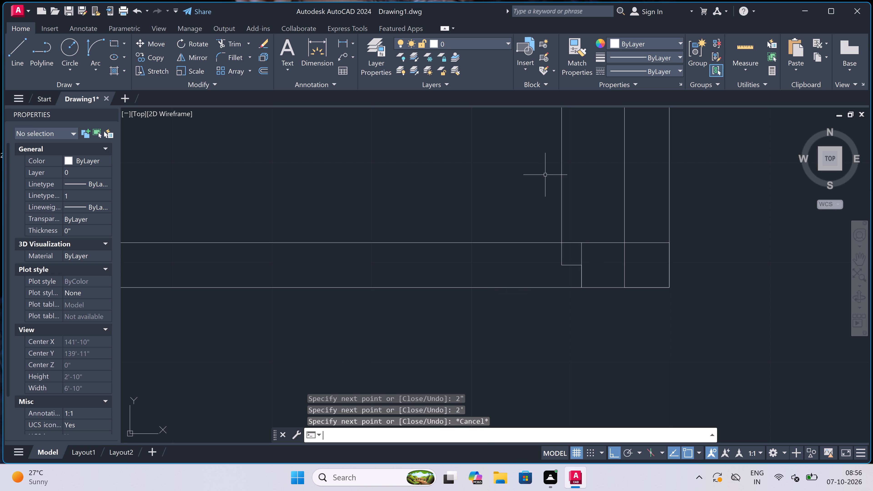
# Draw the door's left jamb across the bottom wall, with a 2" stop from its midpoint toward the opening.
pyautogui.press('space')
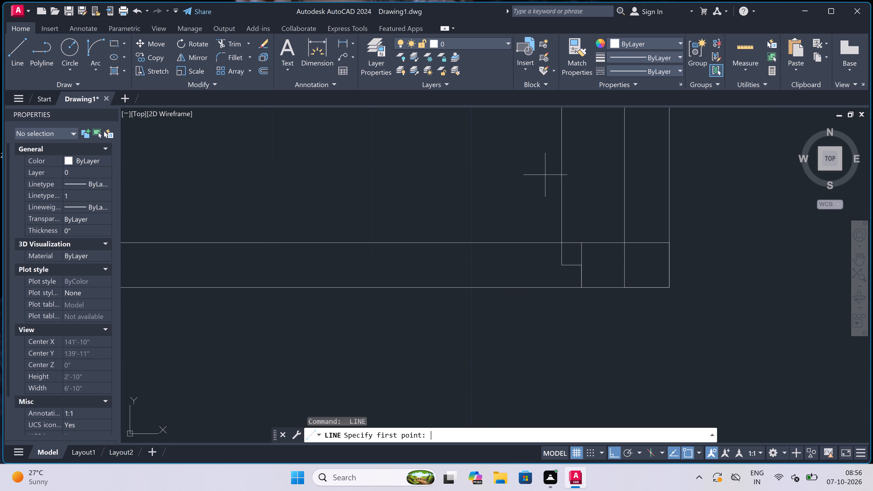
pyautogui.scroll(-3, 545, 175)
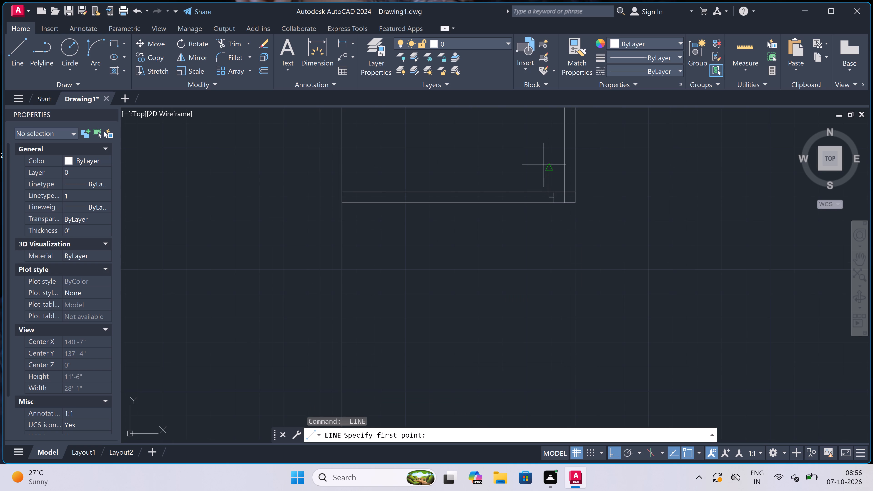
pyautogui.scroll(2, 518, 123)
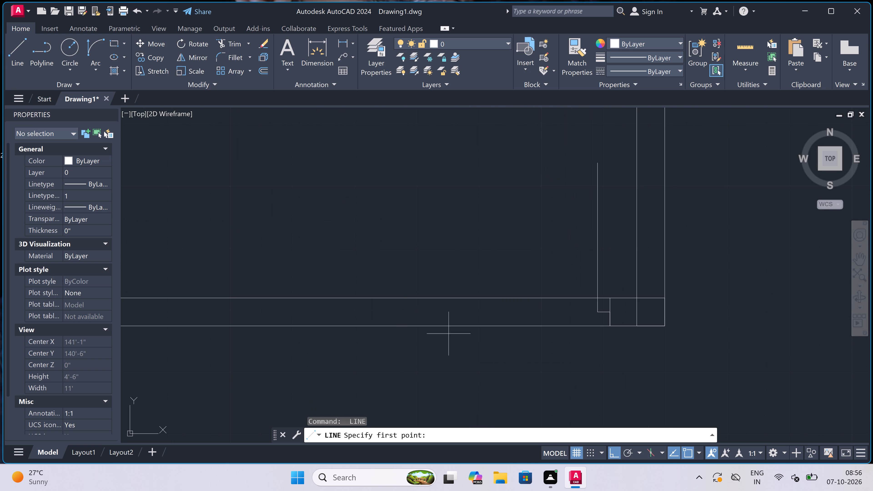
pyautogui.click(468, 296)
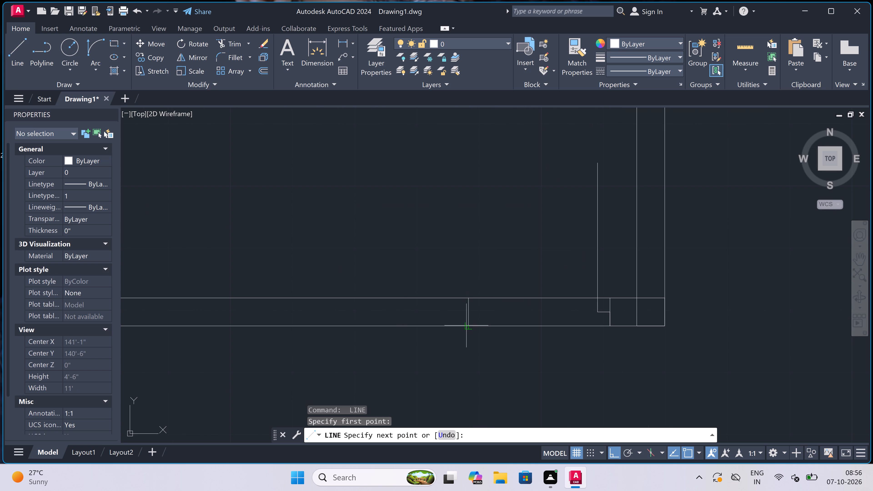
pyautogui.click(466, 327)
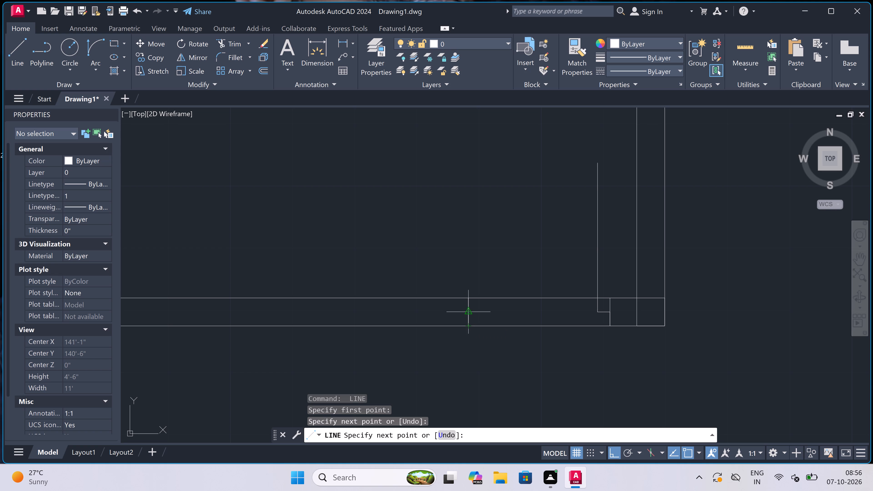
pyautogui.click(469, 313)
pyautogui.press('2')
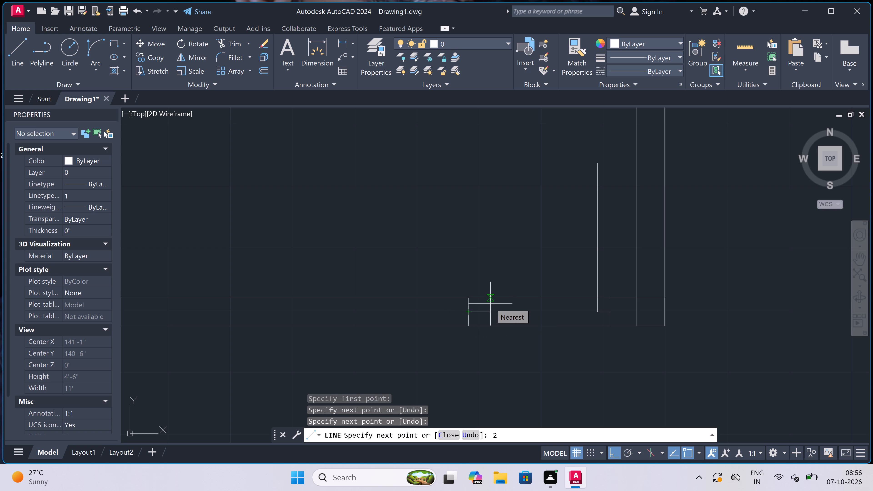
pyautogui.write('"')
pyautogui.press('space')
pyautogui.press('Escape')
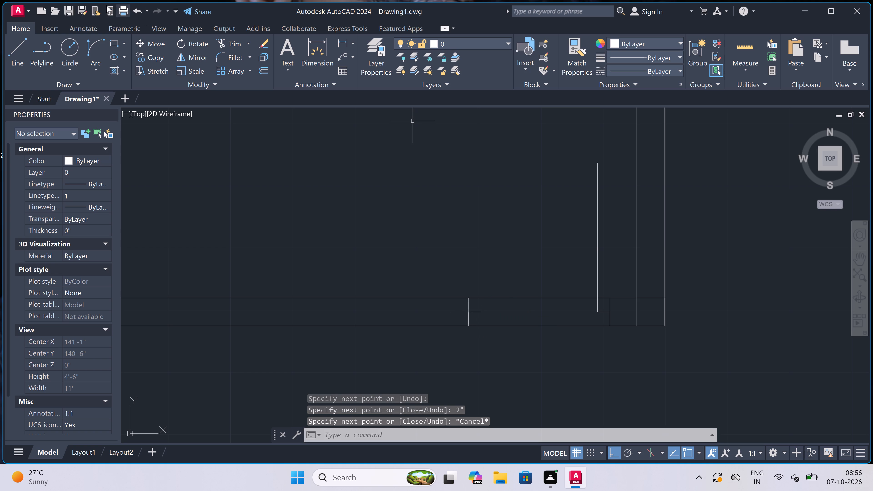
# Draw the door swing arc from the top of the door leaf to the end of the left jamb's stop.
pyautogui.click(91, 45)
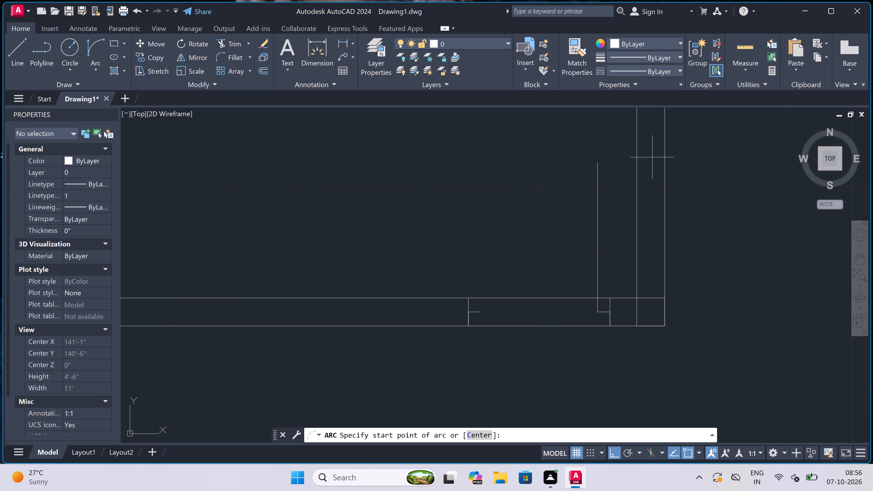
pyautogui.click(601, 163)
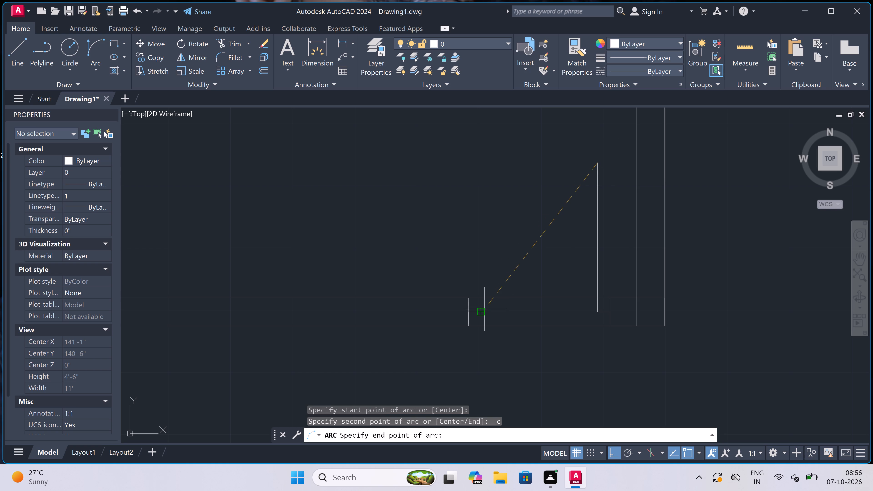
pyautogui.click(484, 310)
pyautogui.moveTo(379, 181); pyautogui.dragTo(376, 182)
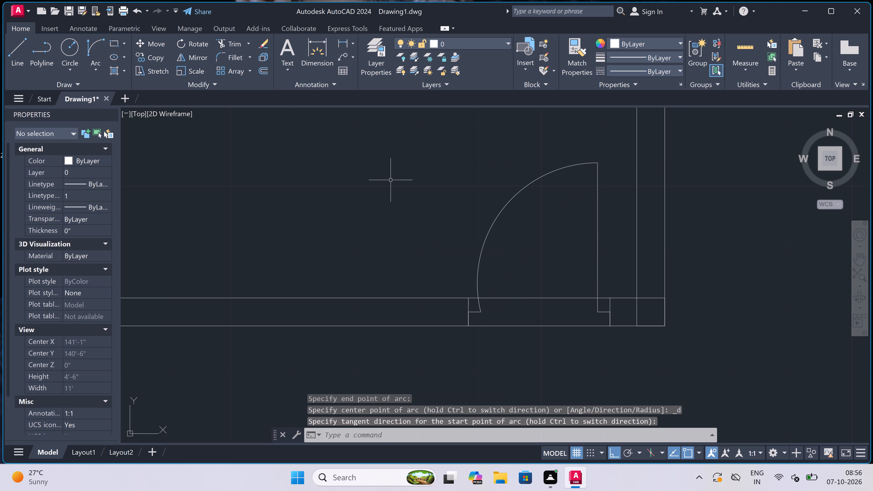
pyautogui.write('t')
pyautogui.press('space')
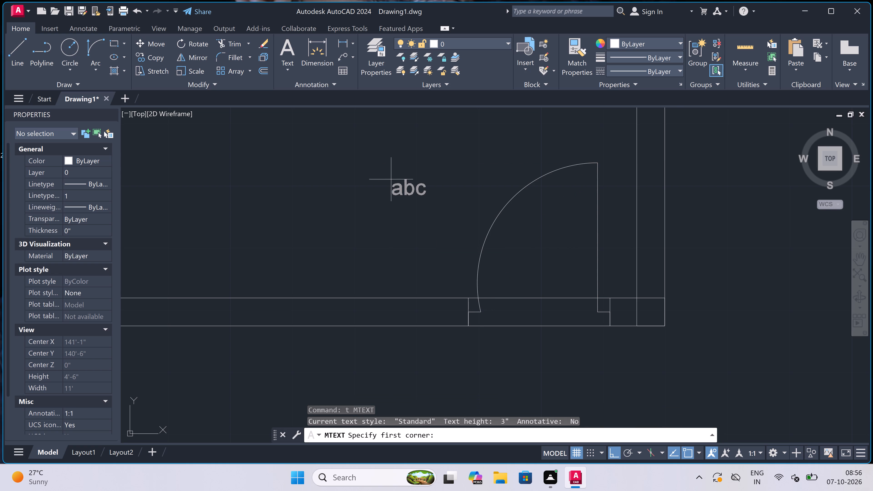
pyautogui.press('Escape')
# Trim both bottom wall faces between the two door jambs to clear the door opening.
pyautogui.write('tr')
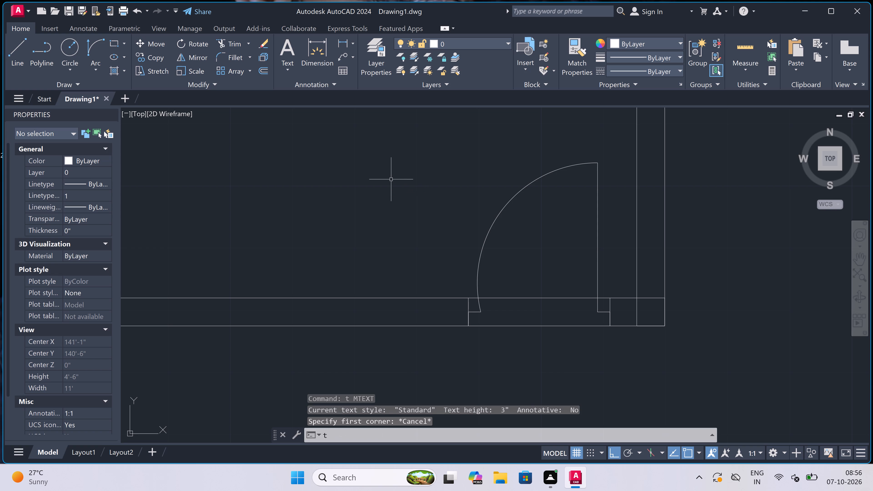
pyautogui.press('space')
pyautogui.scroll(-2, 392, 179)
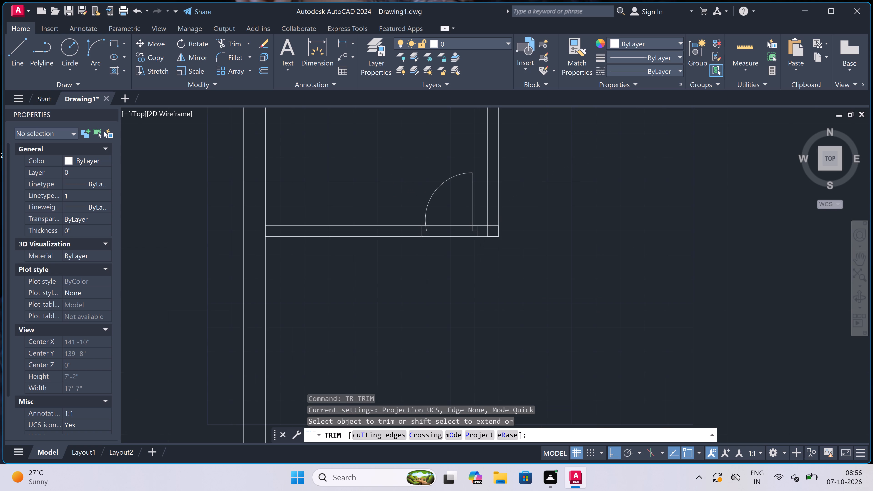
pyautogui.click(455, 216)
pyautogui.click(450, 245)
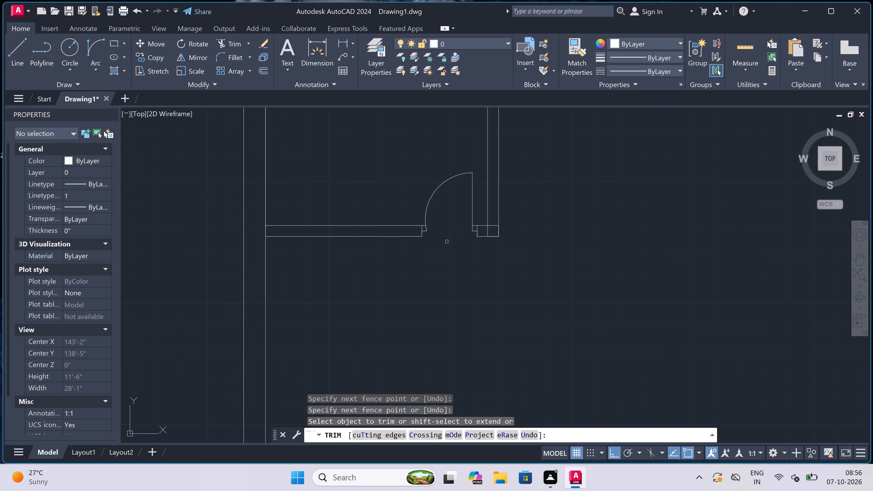
# Trim the long left wall's inner face where the new room's bottom wall meets it.
pyautogui.scroll(2, 330, 234)
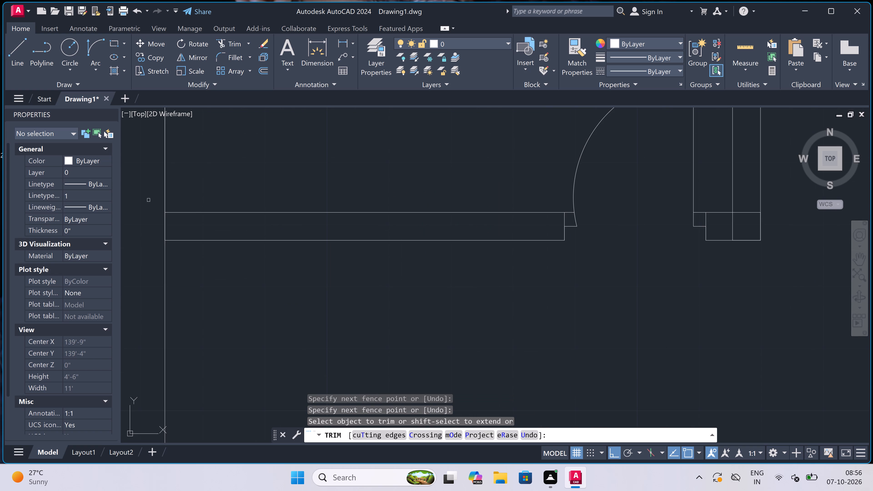
pyautogui.click(145, 228)
pyautogui.click(205, 234)
# Trim the crossing wall faces at the upper and lower ends of the new room's right wall.
pyautogui.scroll(-3, 206, 236)
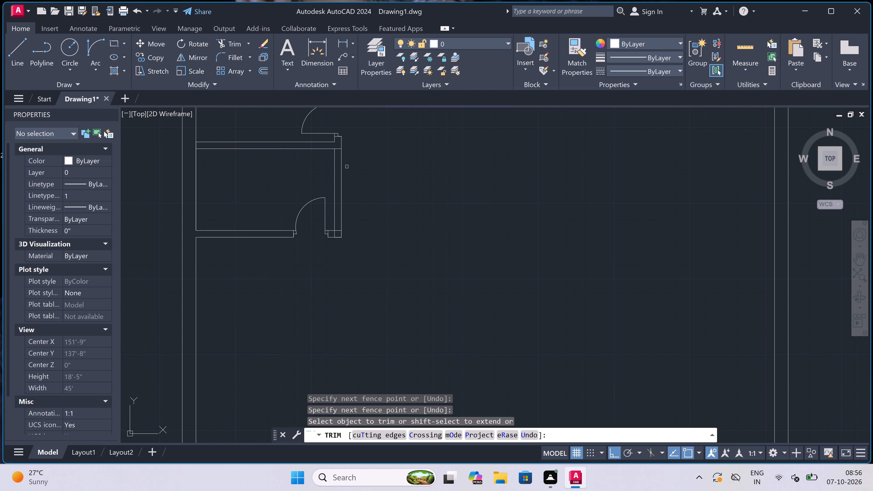
pyautogui.scroll(3, 335, 145)
pyautogui.click(341, 148)
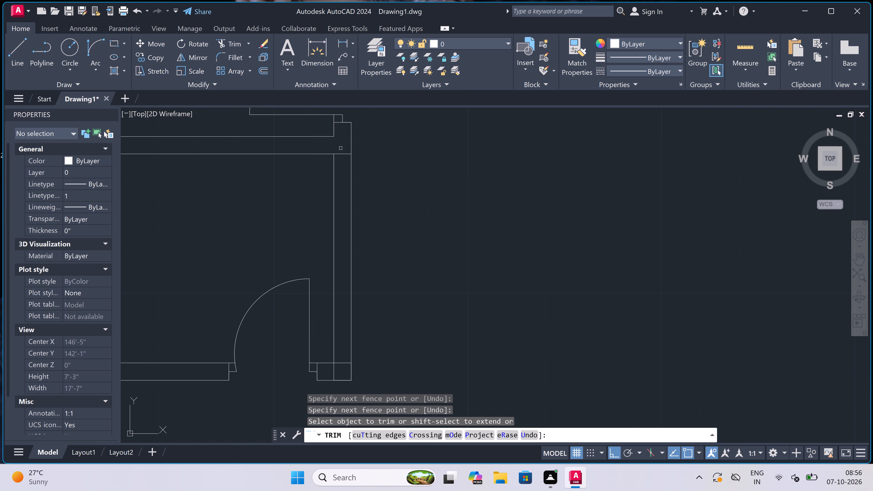
pyautogui.click(341, 167)
pyautogui.scroll(-3, 341, 167)
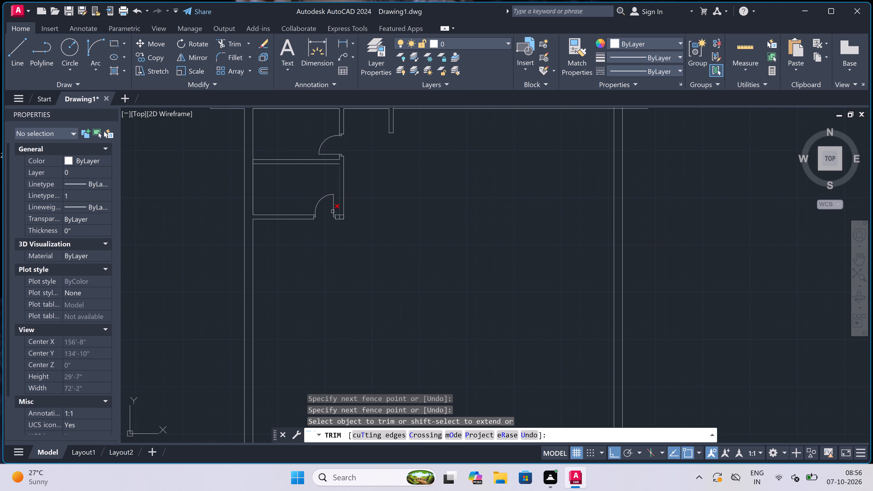
pyautogui.scroll(3, 353, 222)
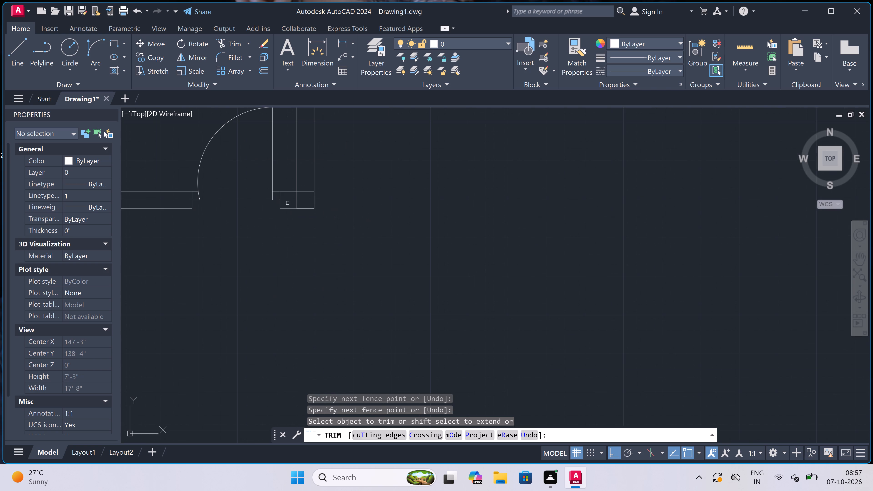
pyautogui.scroll(3, 288, 203)
pyautogui.click(289, 201)
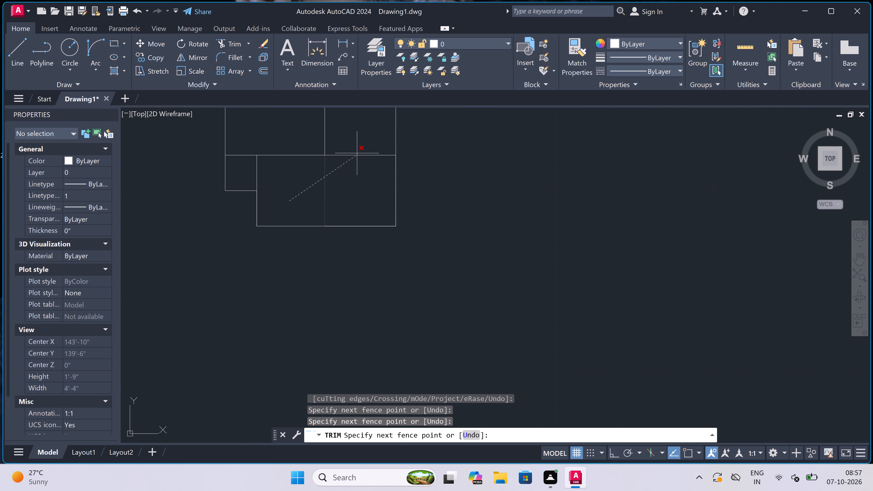
pyautogui.click(357, 153)
# Trim the long left wall's inner face where the partition between the two small rooms meets it.
pyautogui.scroll(-7, 418, 234)
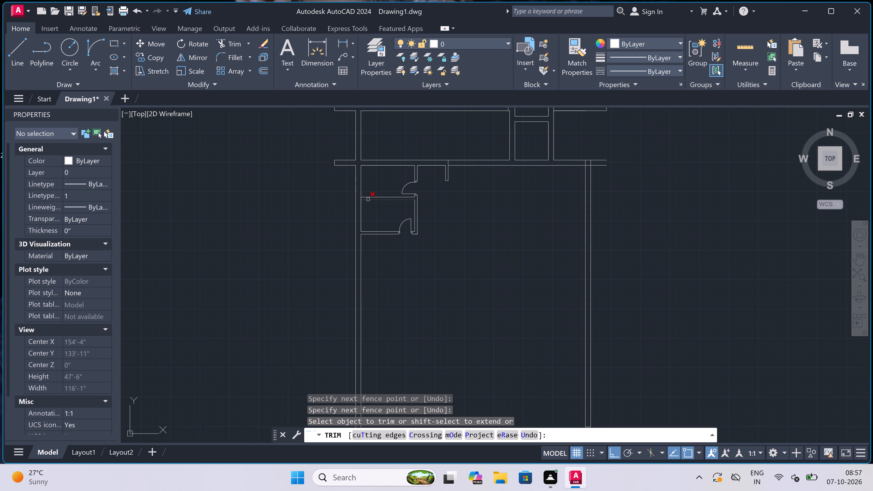
pyautogui.scroll(3, 360, 203)
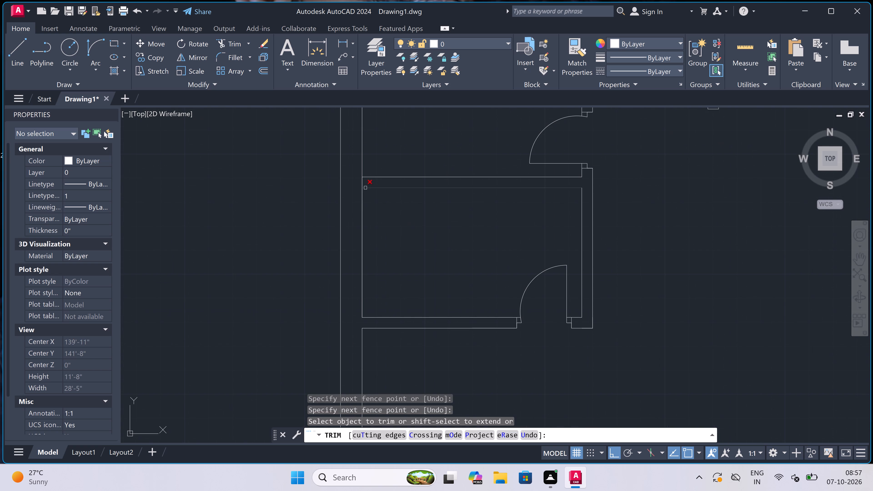
pyautogui.scroll(2, 367, 180)
pyautogui.moveTo(366, 183); pyautogui.dragTo(368, 185)
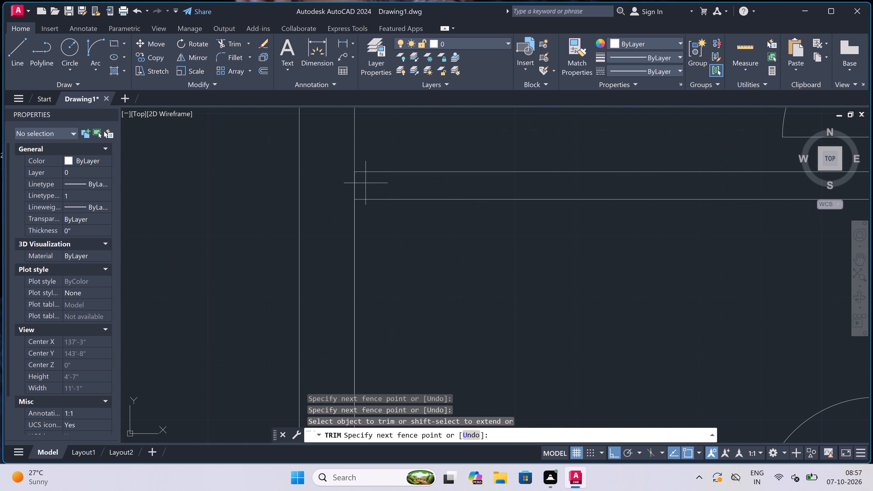
pyautogui.click(345, 193)
pyautogui.scroll(-4, 370, 180)
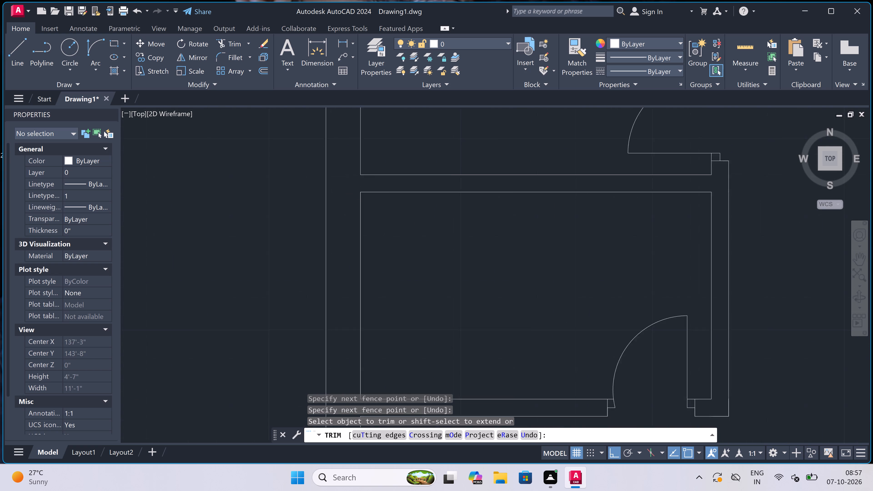
pyautogui.scroll(-1, 385, 198)
pyautogui.press('Escape')
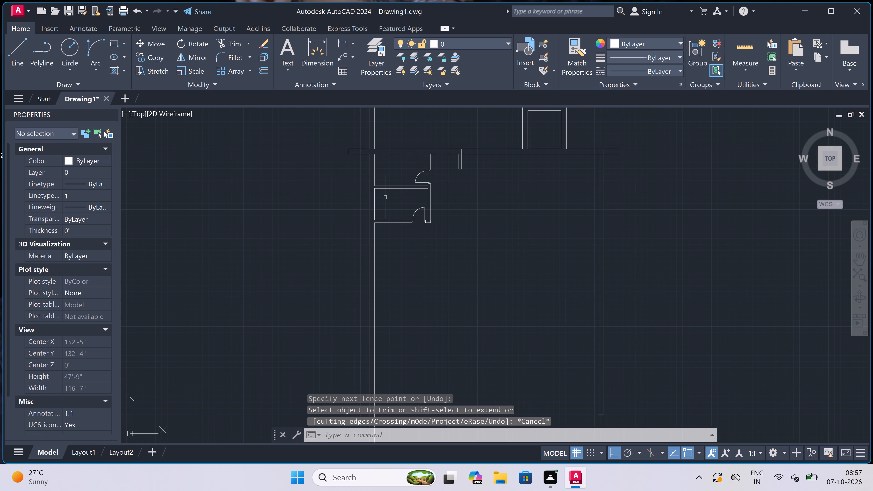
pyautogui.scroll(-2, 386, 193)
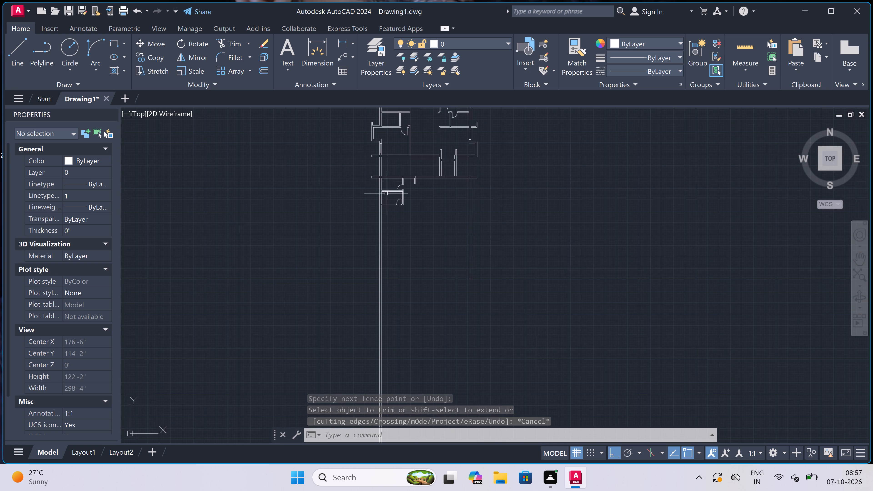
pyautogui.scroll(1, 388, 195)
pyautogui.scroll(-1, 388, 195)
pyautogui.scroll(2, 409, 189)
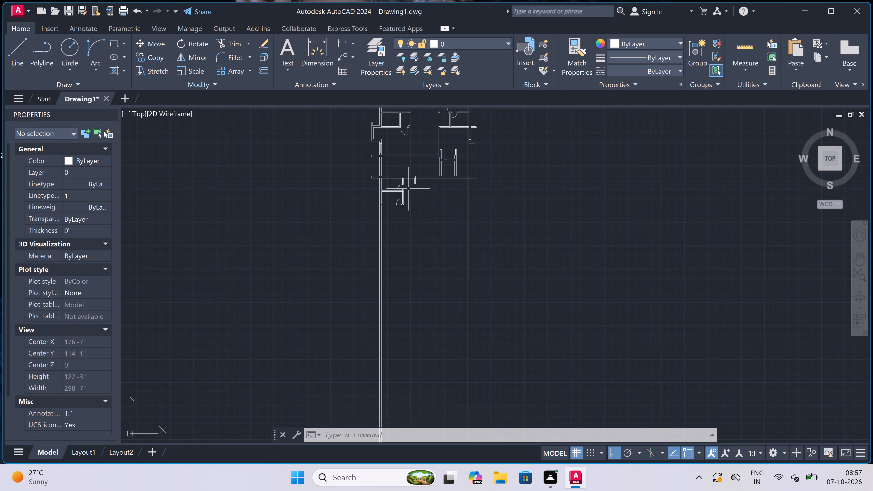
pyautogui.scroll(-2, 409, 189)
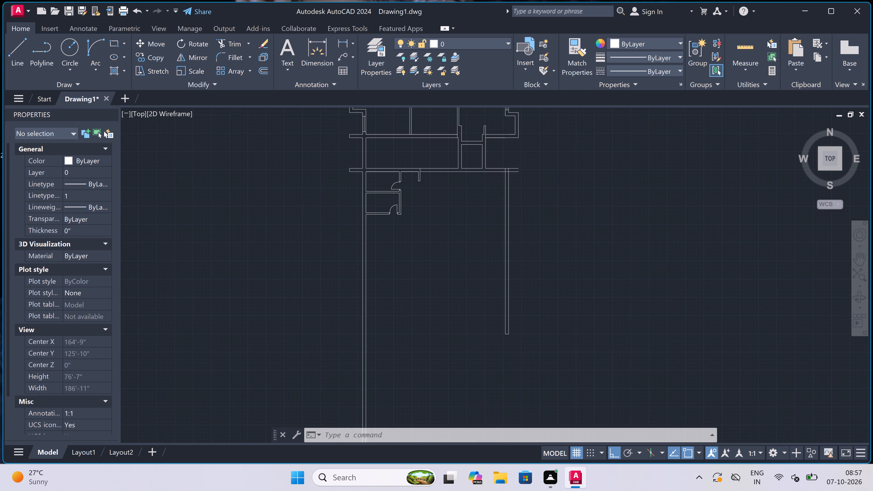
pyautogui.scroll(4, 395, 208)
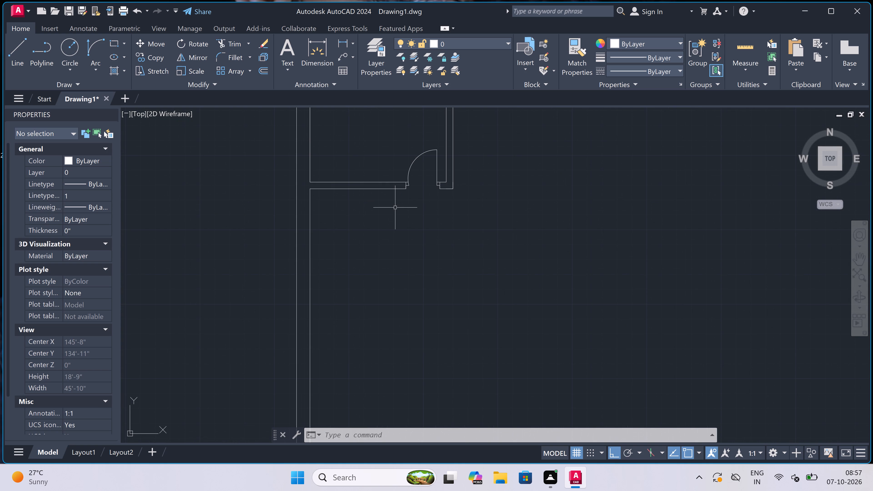
# Offset the outer face of the lower small room's bottom wall 10' downward.
pyautogui.write('o')
pyautogui.press('space')
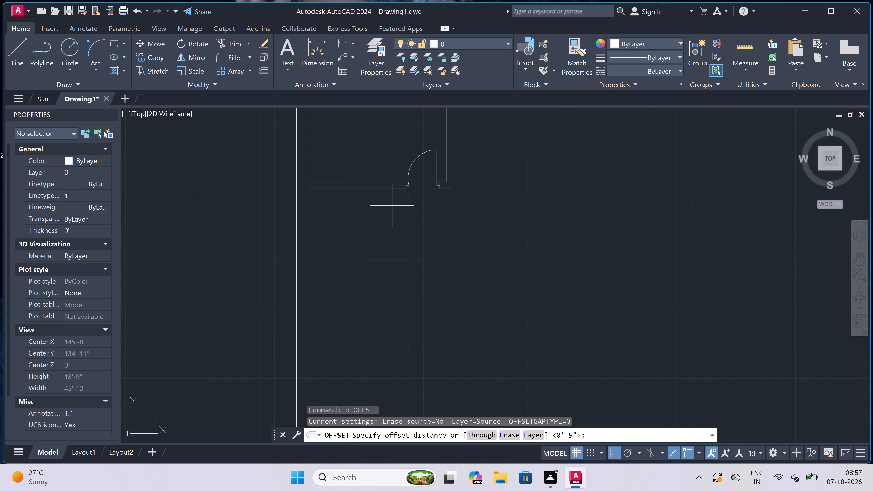
pyautogui.click(379, 190)
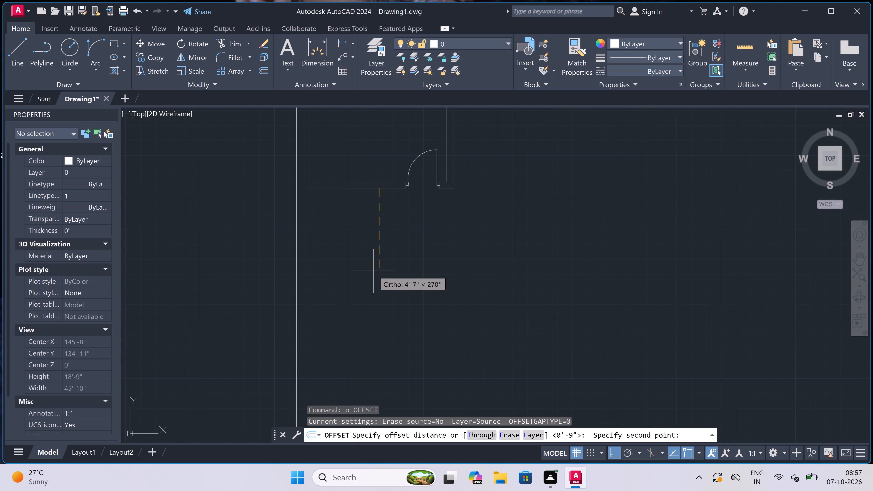
pyautogui.press('1')
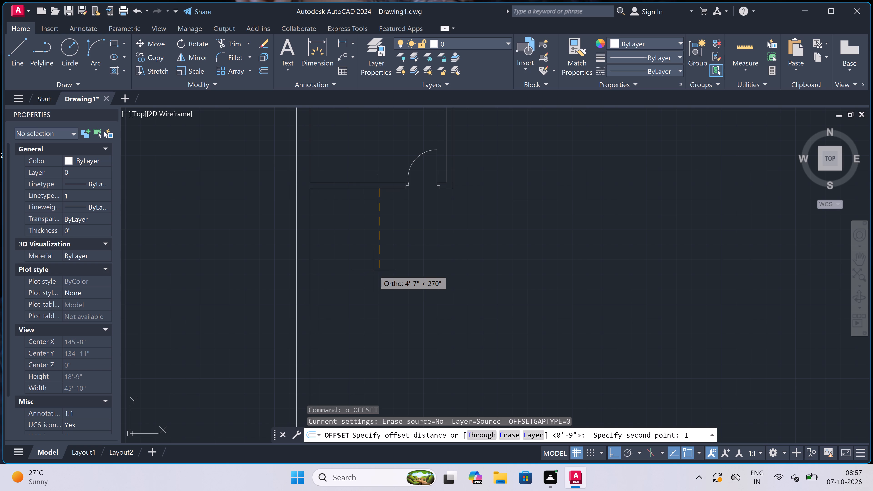
pyautogui.write("0'")
pyautogui.press('space')
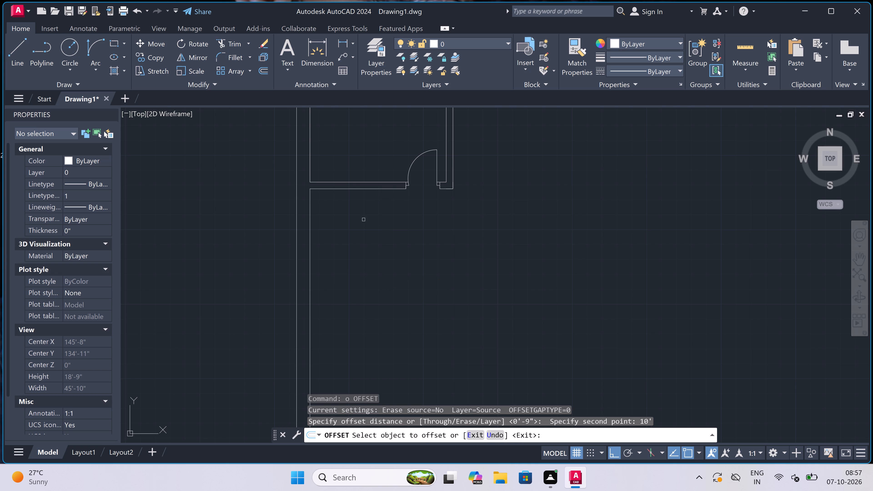
pyautogui.click(360, 189)
pyautogui.click(363, 234)
pyautogui.scroll(-3, 363, 234)
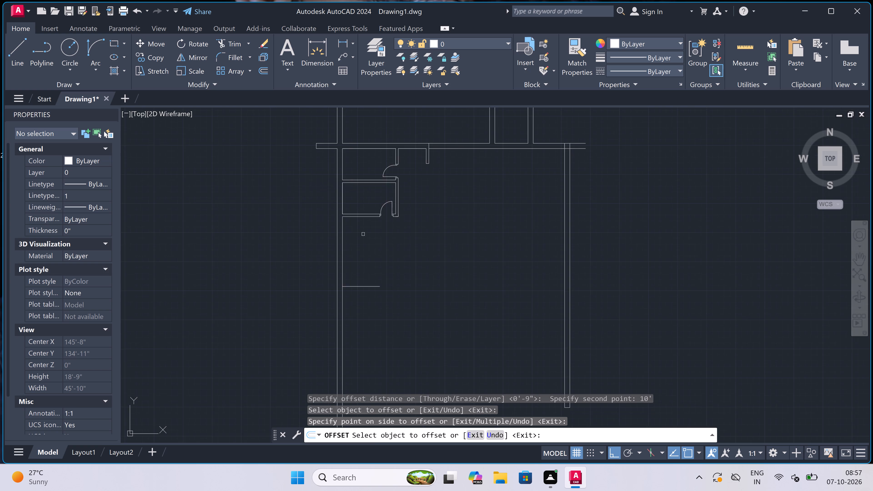
pyautogui.scroll(3, 355, 273)
pyautogui.press('Escape')
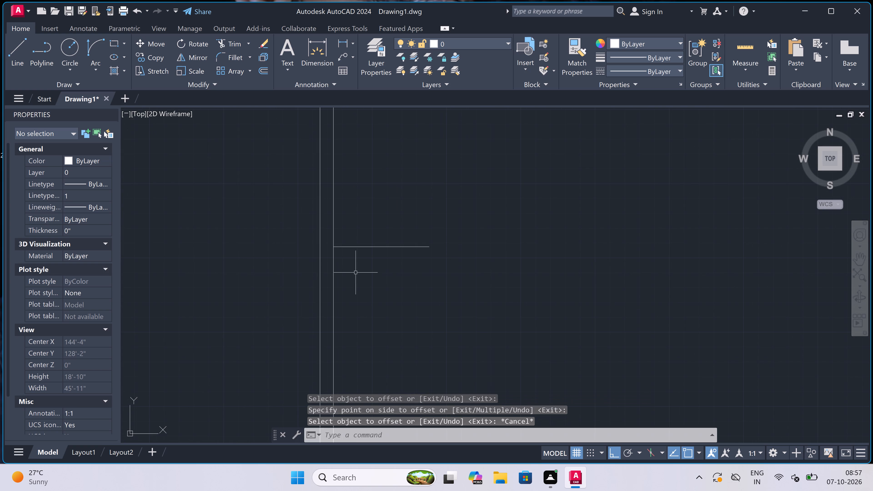
# Offset the new horizontal line 9" downward to form the second face of the bottom wall.
pyautogui.press('space')
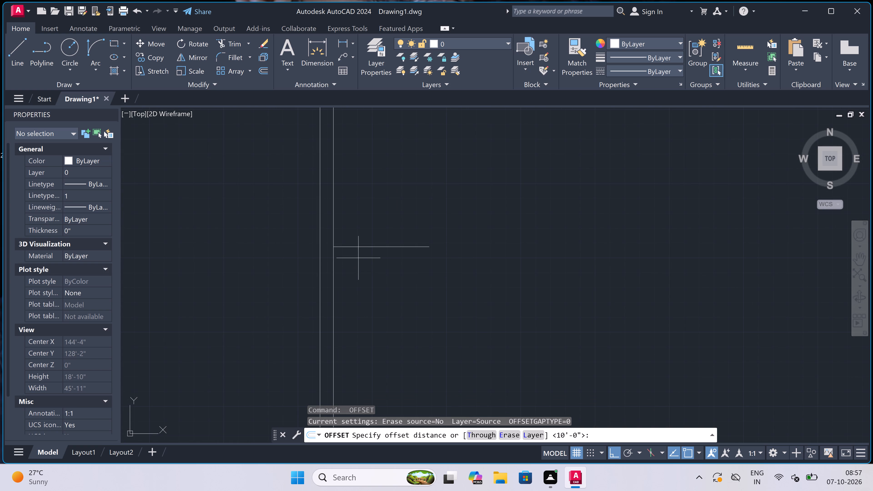
pyautogui.click(360, 250)
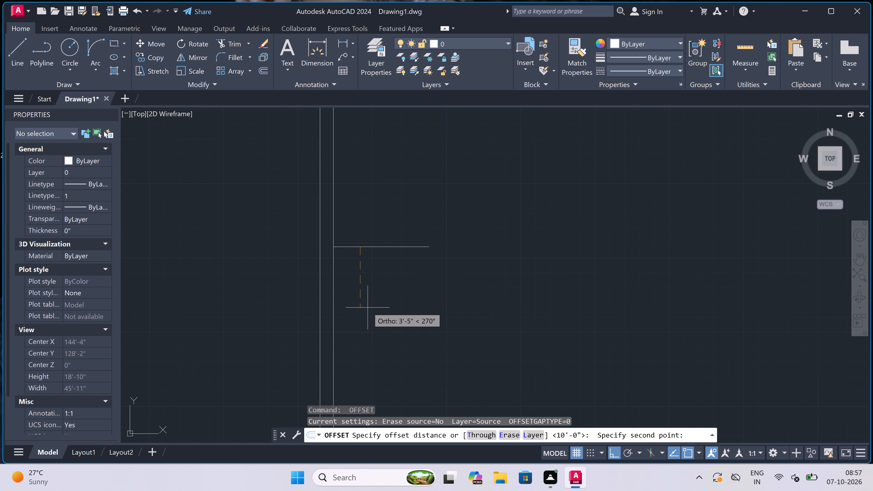
pyautogui.write('9"')
pyautogui.press('space')
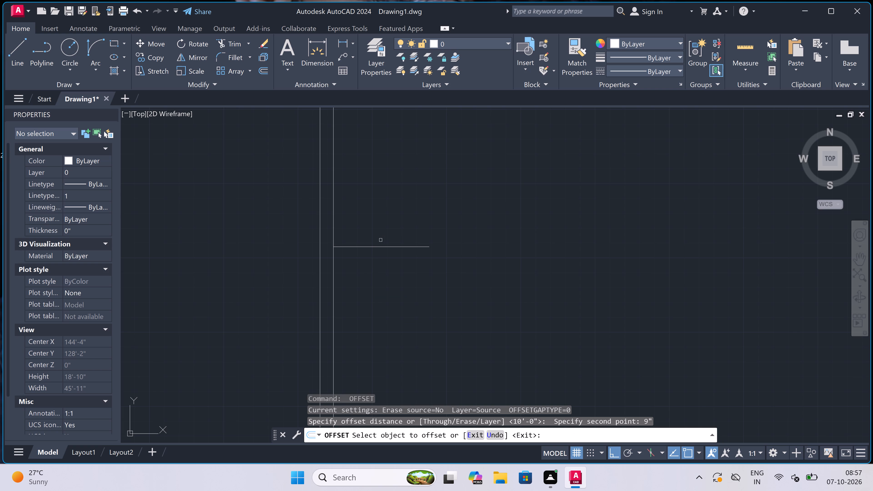
pyautogui.moveTo(380, 246); pyautogui.dragTo(380, 248)
pyautogui.click(381, 283)
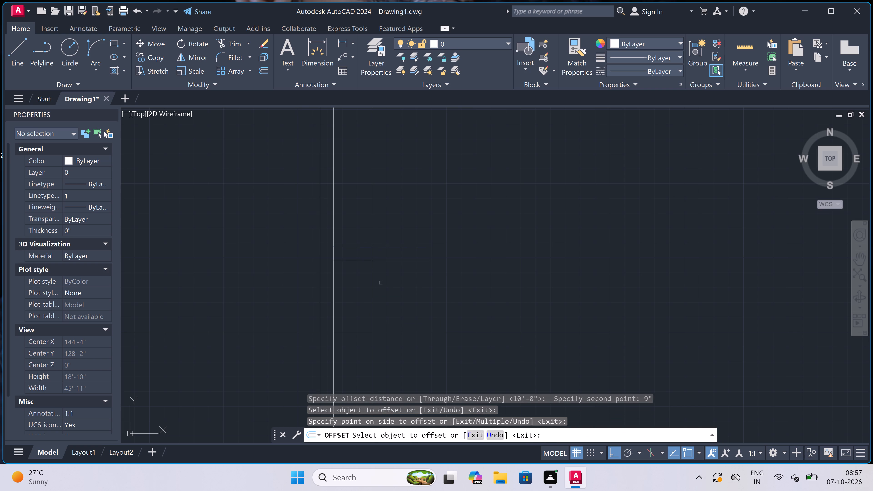
pyautogui.scroll(-4, 385, 265)
pyautogui.scroll(2, 385, 265)
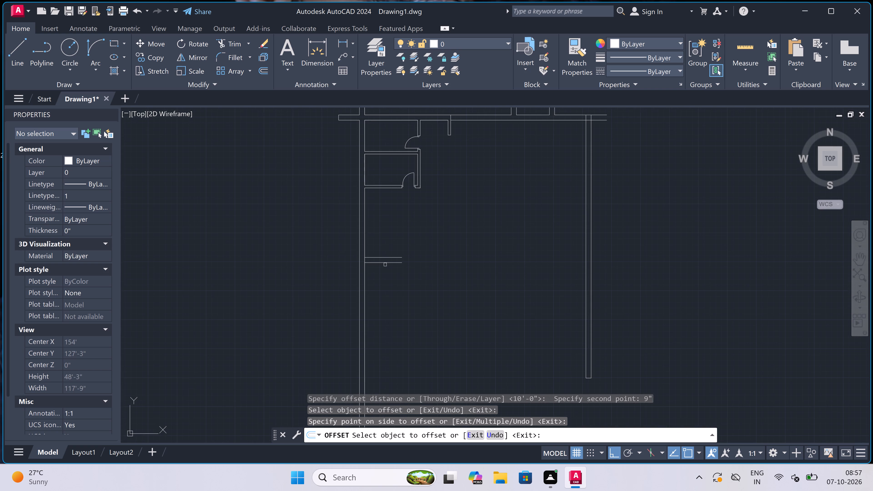
pyautogui.press('Escape')
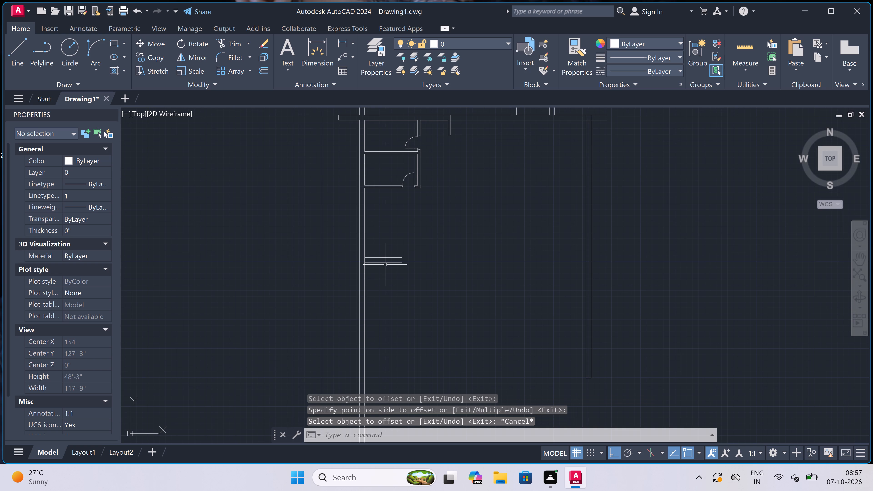
# Extend both bottom wall lines across to the long side walls, taking the lower line through to their outer faces.
pyautogui.write('ex')
pyautogui.press('space')
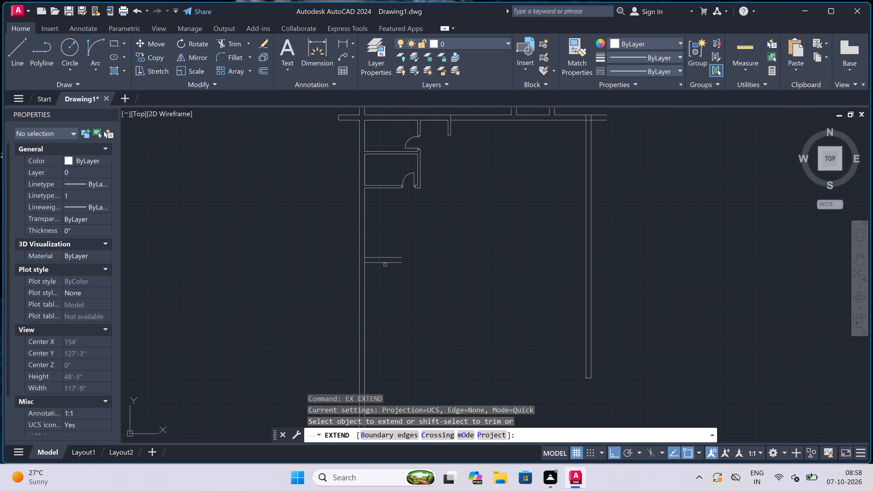
pyautogui.click(381, 263)
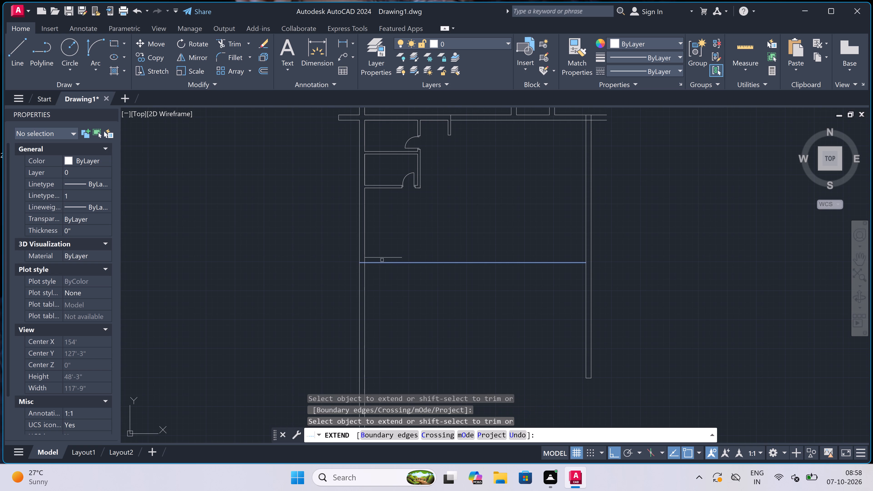
pyautogui.click(385, 250)
pyautogui.click(396, 281)
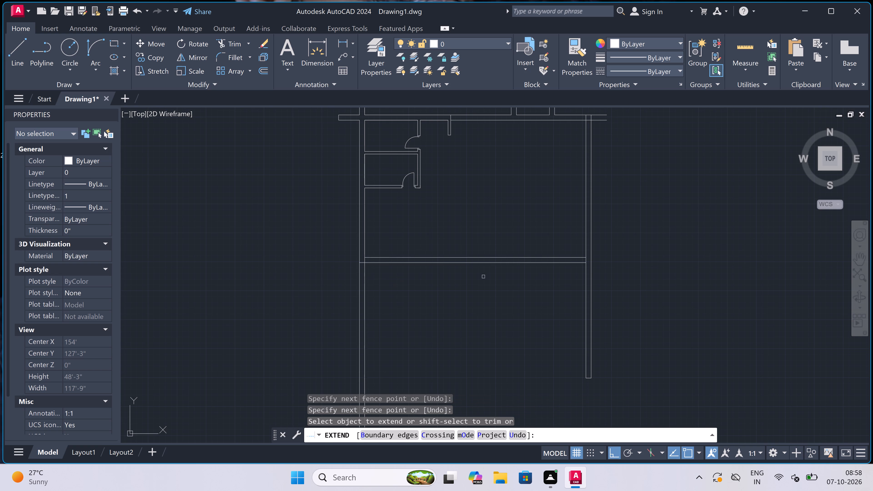
pyautogui.scroll(1, 580, 269)
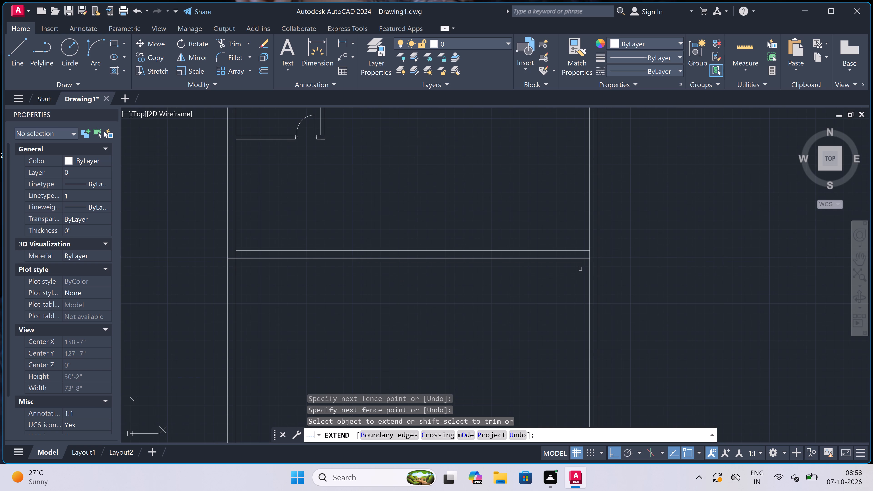
pyautogui.click(581, 261)
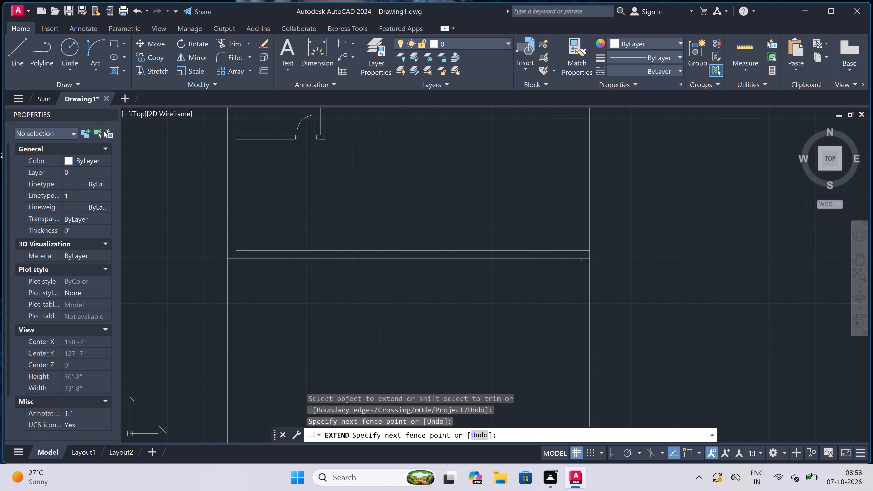
pyautogui.click(581, 255)
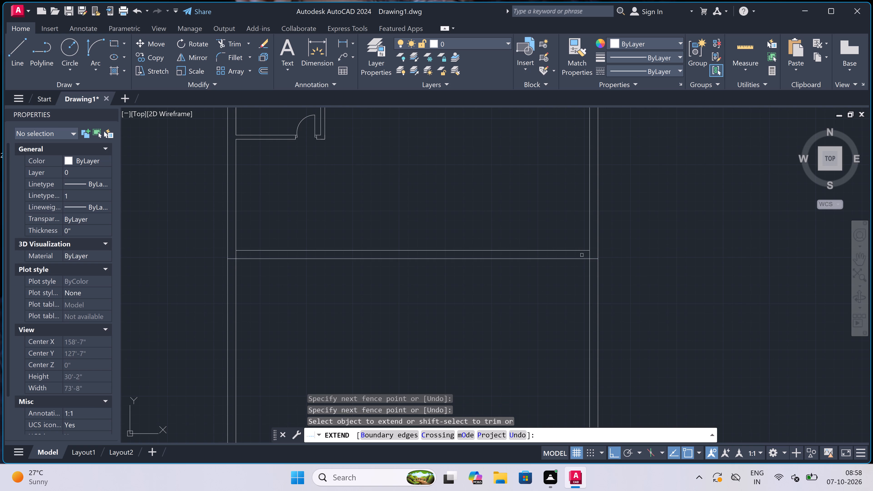
pyautogui.press('Escape')
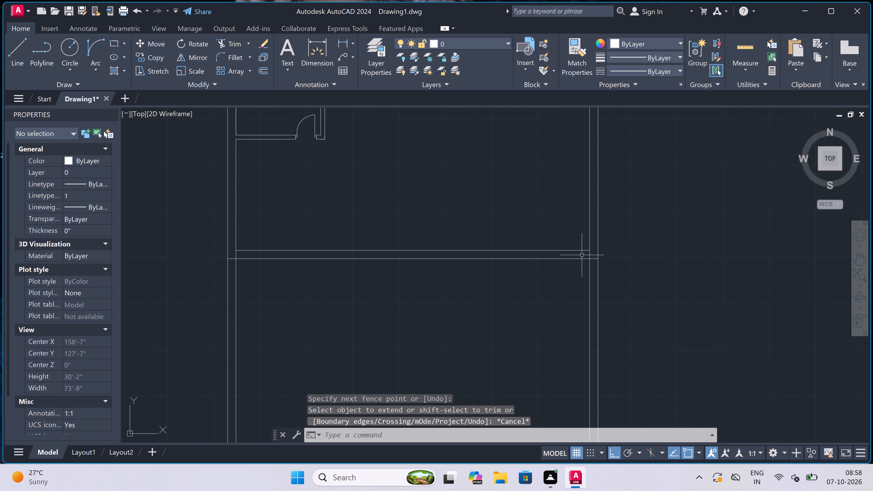
# Trim away both faces of the left and right side walls below the new bottom wall.
pyautogui.scroll(-2, 443, 226)
pyautogui.scroll(2, 436, 251)
pyautogui.write('tr')
pyautogui.press('space')
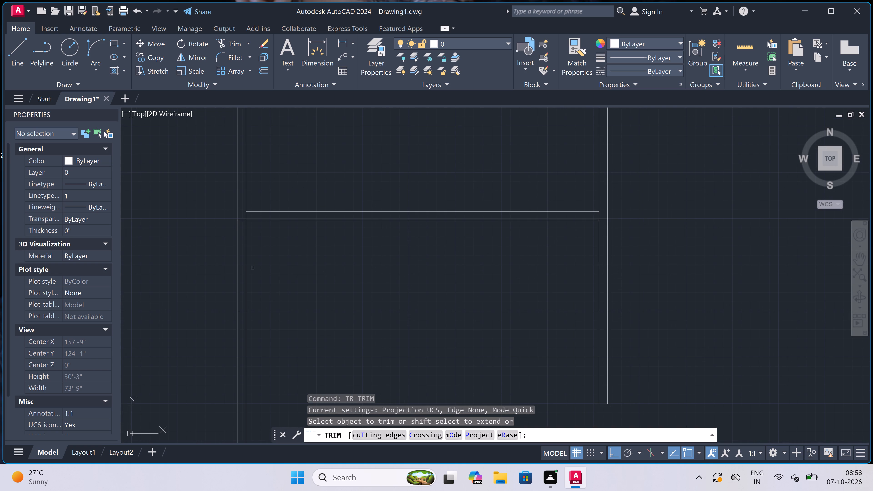
pyautogui.moveTo(203, 255); pyautogui.dragTo(205, 253)
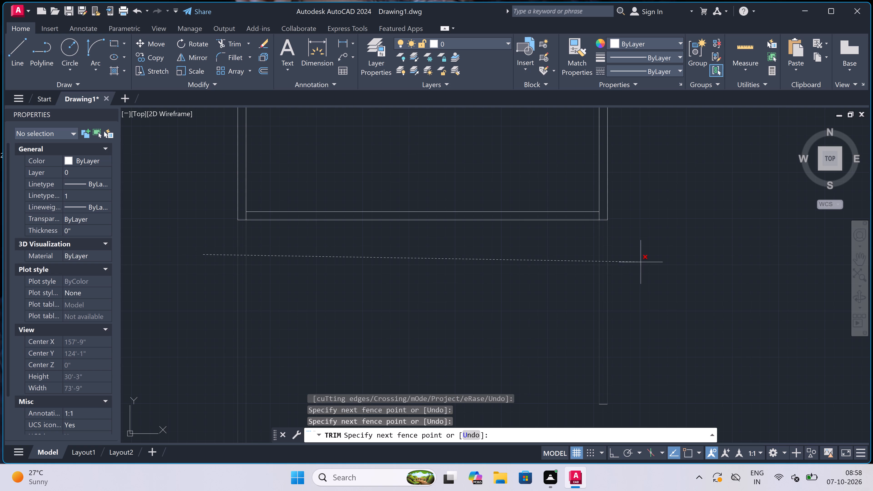
pyautogui.click(641, 262)
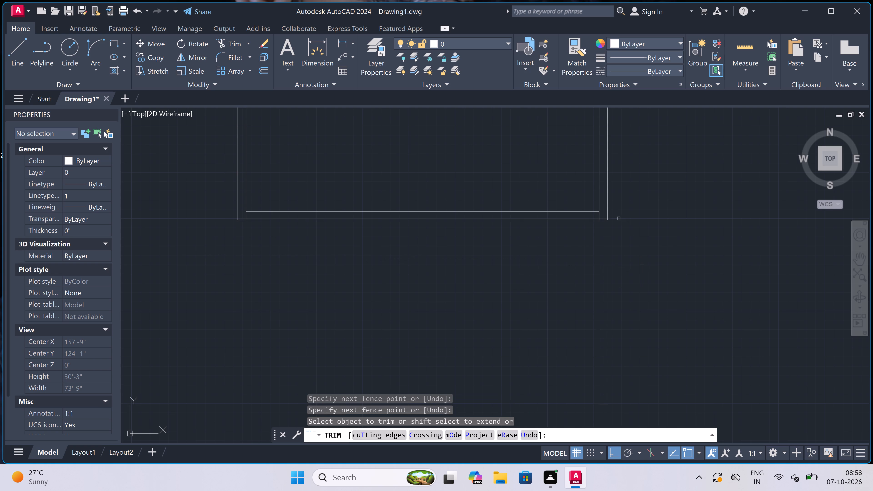
# Trim the side walls' inner faces where they run through the new bottom wall at its right and left corners.
pyautogui.scroll(2, 601, 215)
pyautogui.moveTo(600, 215); pyautogui.dragTo(597, 214)
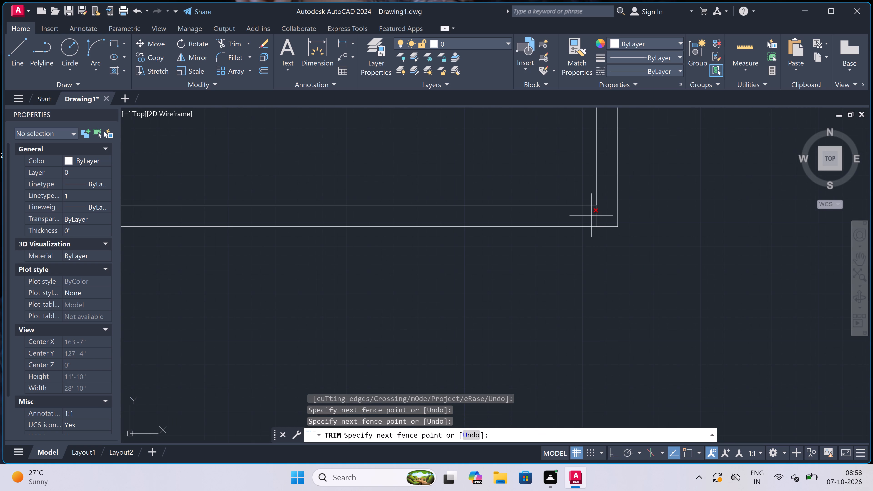
pyautogui.moveTo(586, 215); pyautogui.dragTo(588, 218)
pyautogui.scroll(-4, 590, 219)
pyautogui.scroll(2, 533, 212)
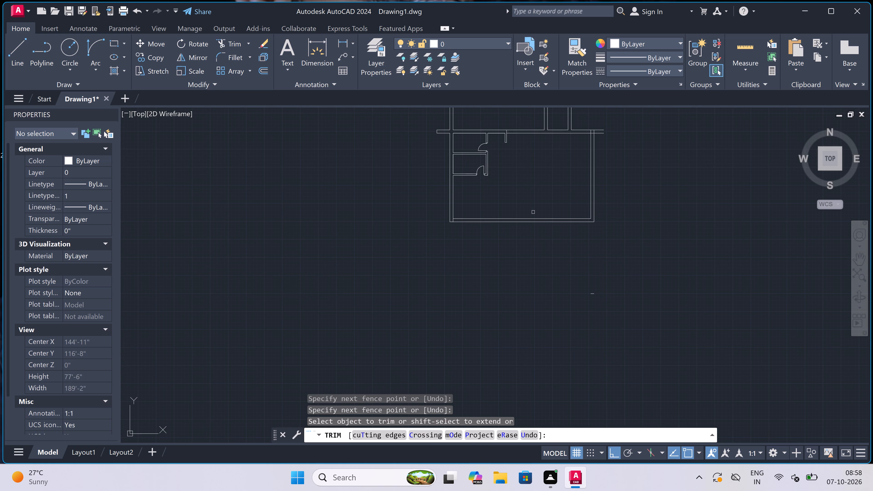
pyautogui.scroll(3, 403, 214)
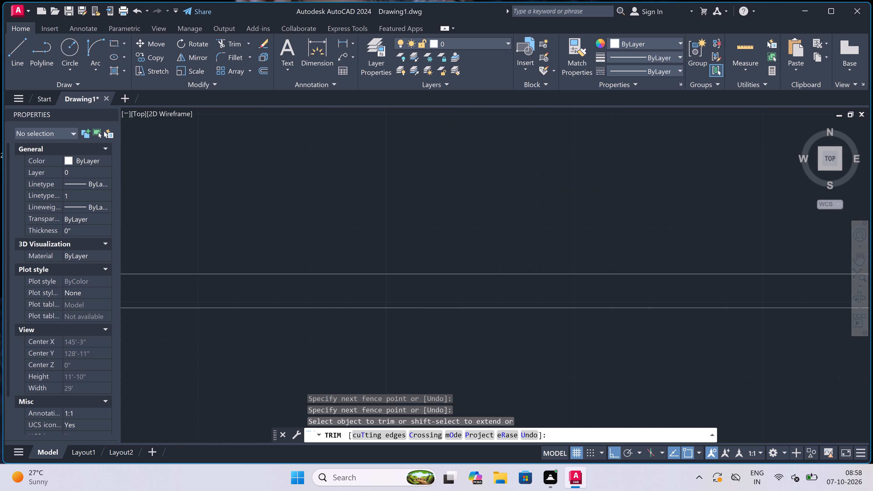
pyautogui.scroll(-3, 402, 214)
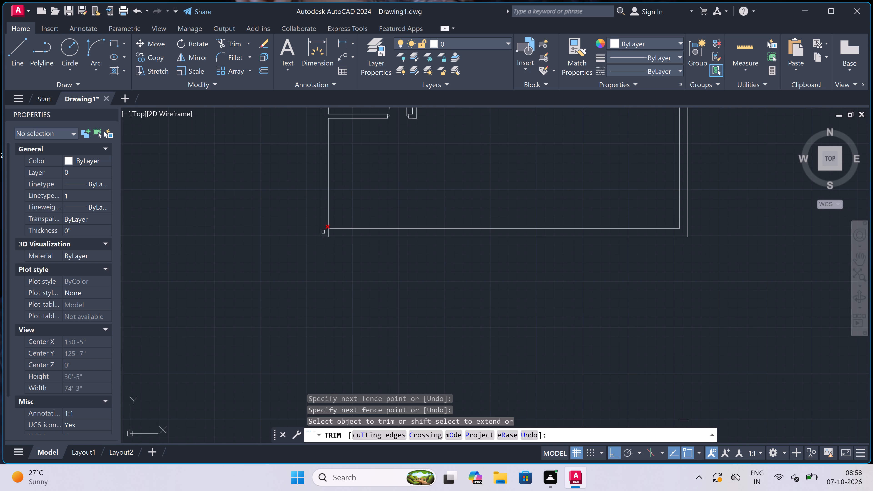
pyautogui.scroll(5, 328, 231)
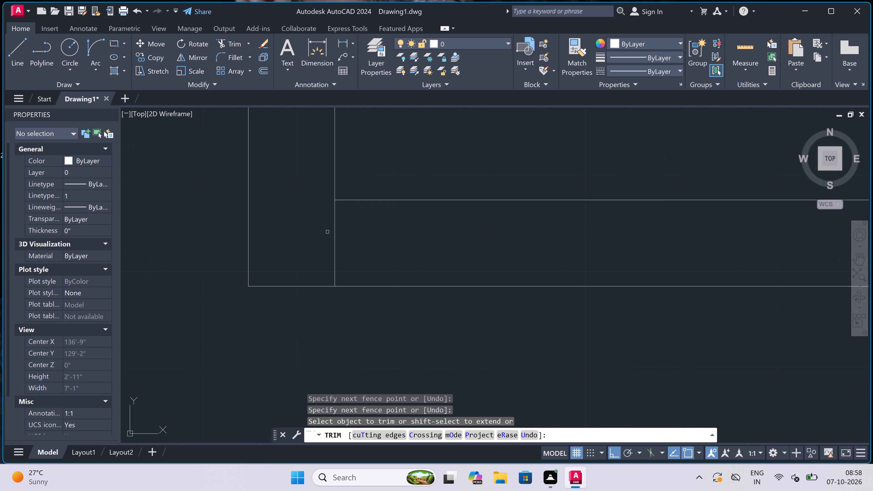
pyautogui.click(327, 232)
pyautogui.moveTo(371, 242); pyautogui.dragTo(375, 241)
pyautogui.scroll(-9, 367, 246)
pyautogui.scroll(2, 474, 203)
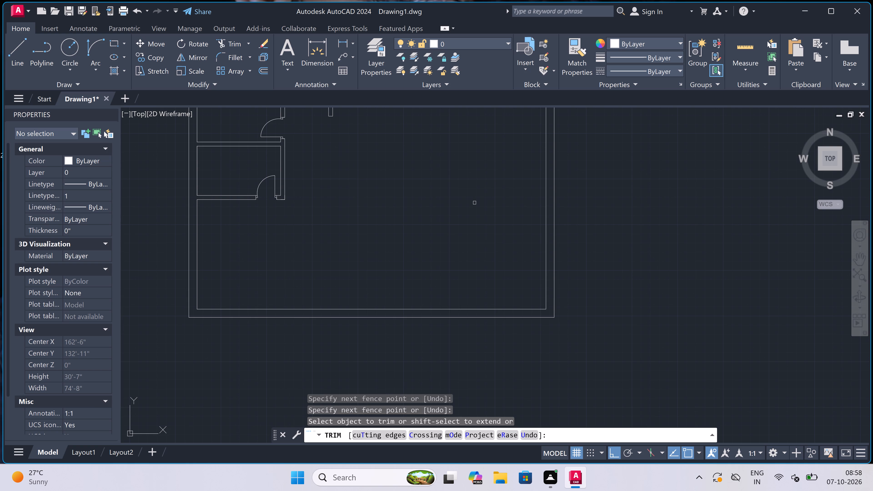
pyautogui.press('Escape')
# Draw a line 11'6" along the bottom wall from its inner left corner, turning up level with the upper face of the small room's bottom wall.
pyautogui.scroll(-1, 474, 202)
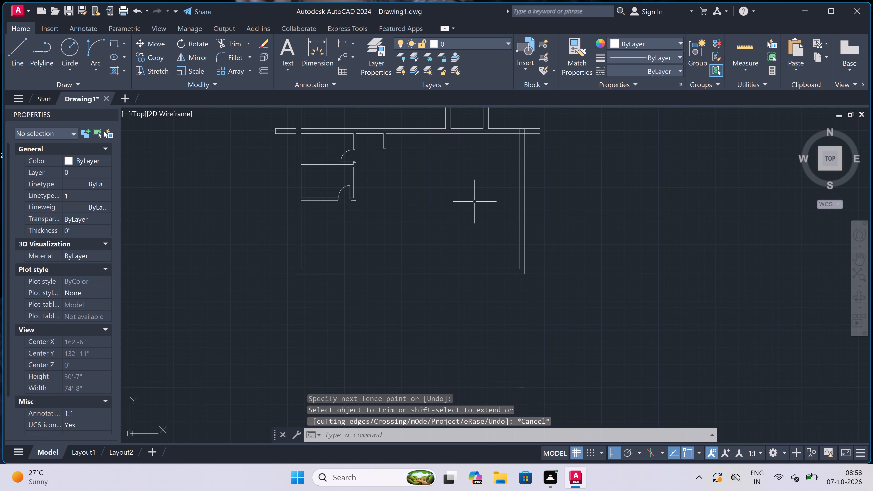
pyautogui.scroll(-2, 453, 201)
pyautogui.scroll(2, 400, 193)
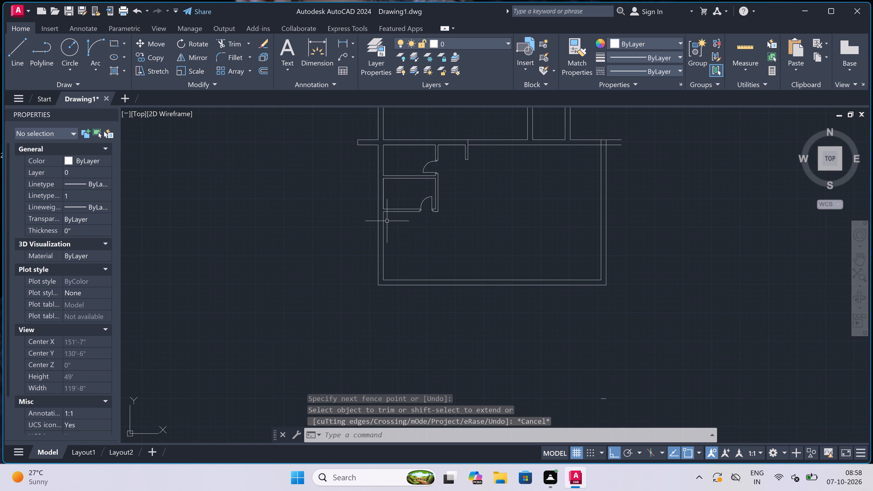
pyautogui.scroll(1, 408, 238)
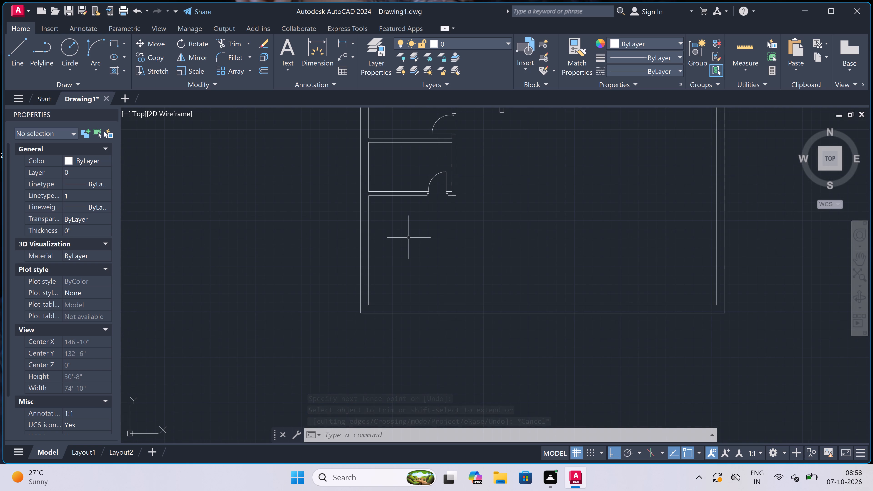
pyautogui.write('l')
pyautogui.press('space')
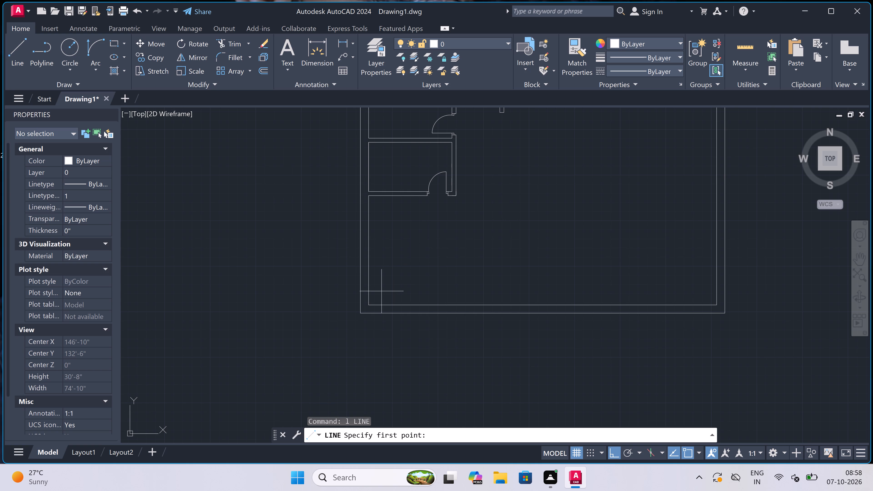
pyautogui.click(371, 302)
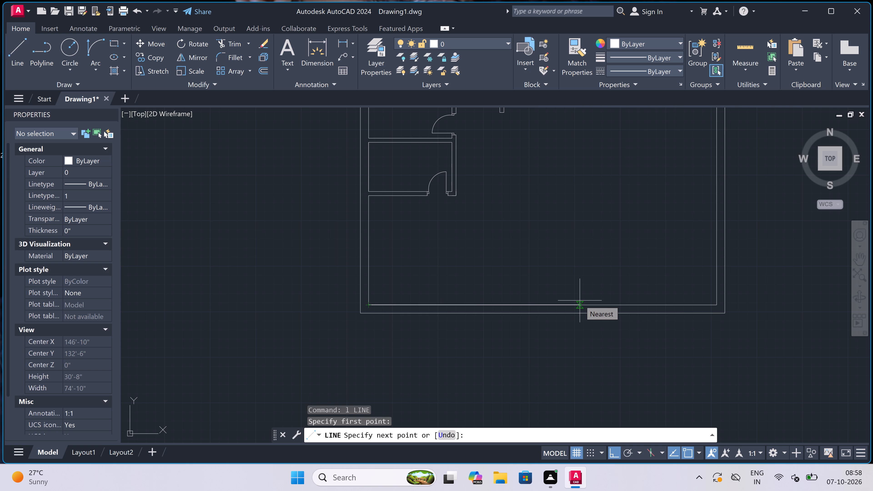
pyautogui.write("11'6")
pyautogui.write('"')
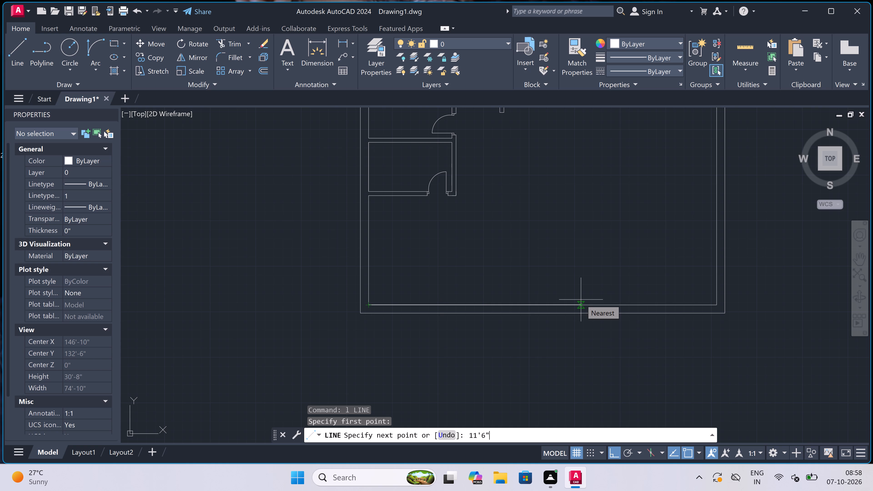
pyautogui.press('space')
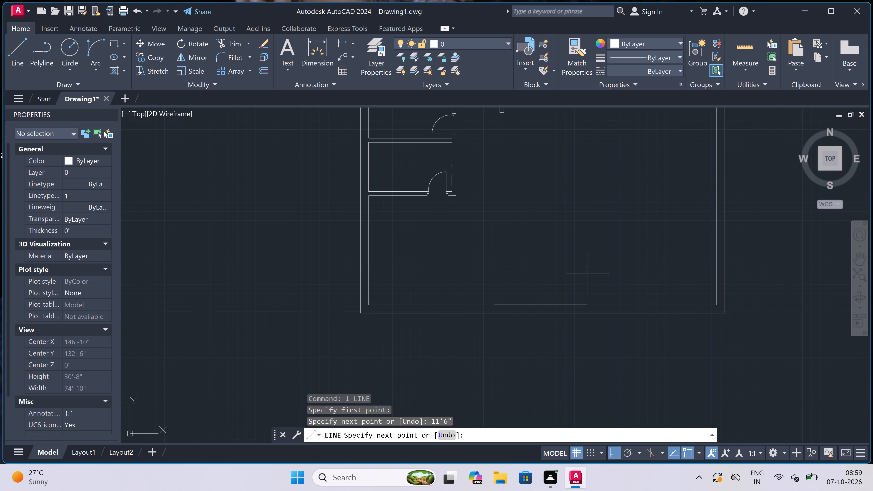
pyautogui.scroll(1, 476, 188)
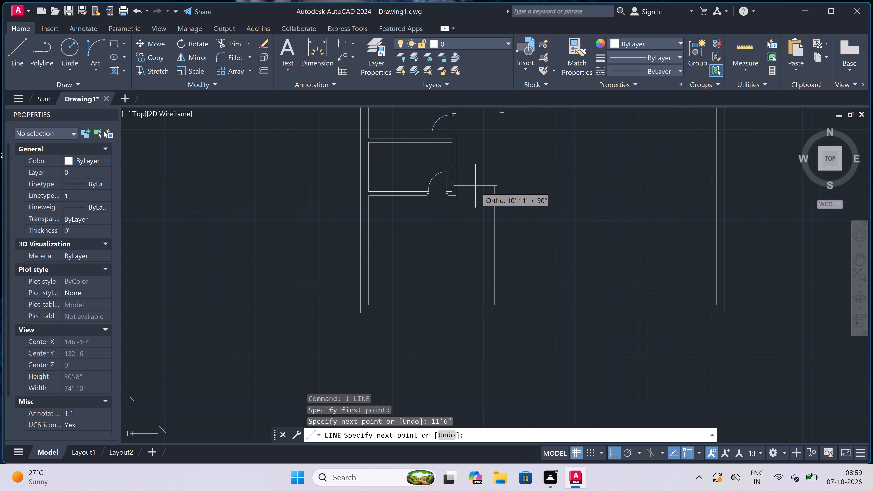
pyautogui.scroll(4, 476, 188)
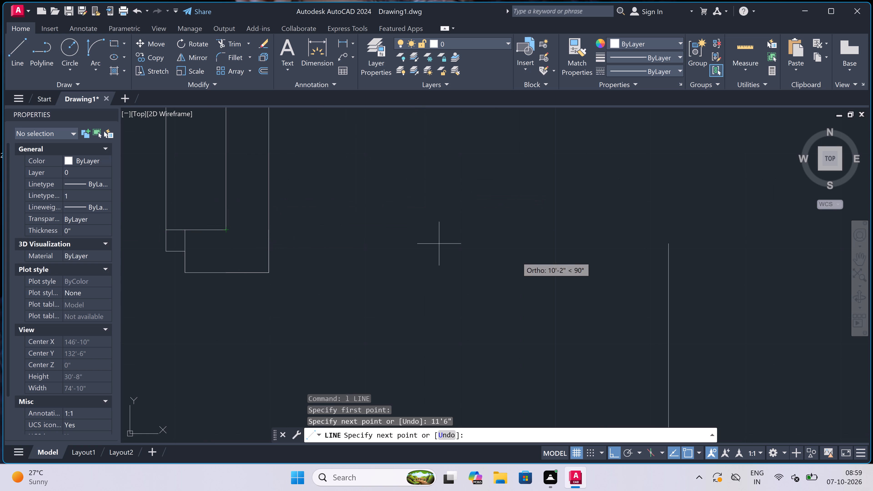
pyautogui.click(668, 231)
# Continue the line as a 4.5" wide partition end and draw the partition's second face down to the bottom wall.
pyautogui.scroll(-2, 463, 223)
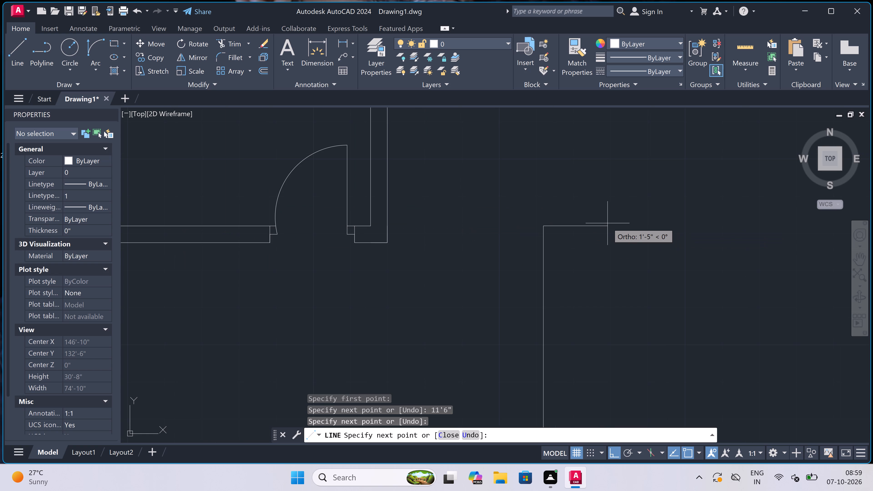
pyautogui.write('4.5')
pyautogui.write('"')
pyautogui.press('space')
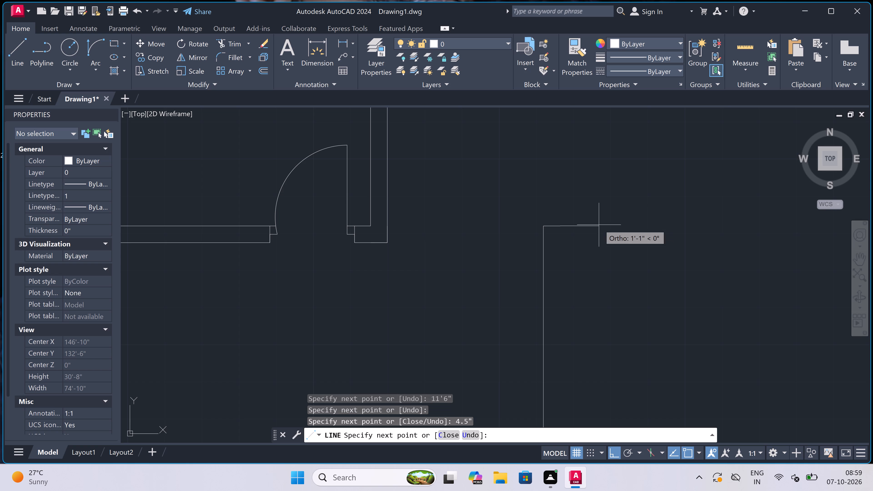
pyautogui.scroll(-3, 559, 236)
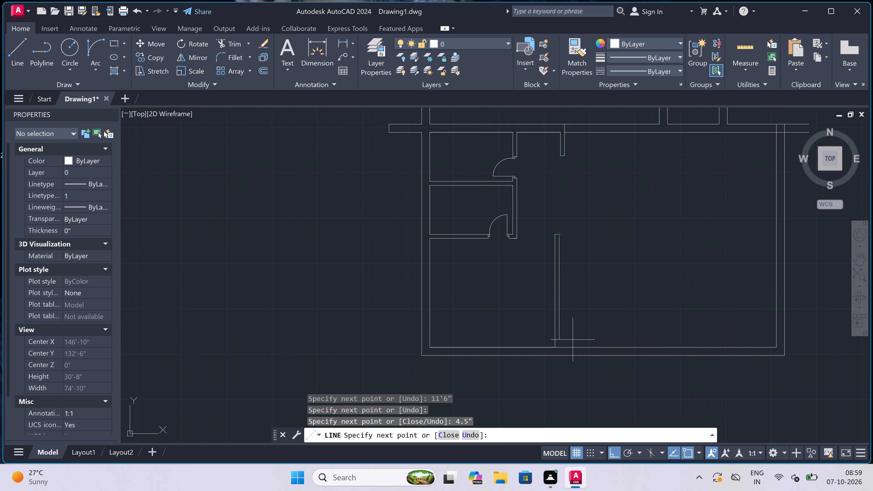
pyautogui.scroll(3, 566, 343)
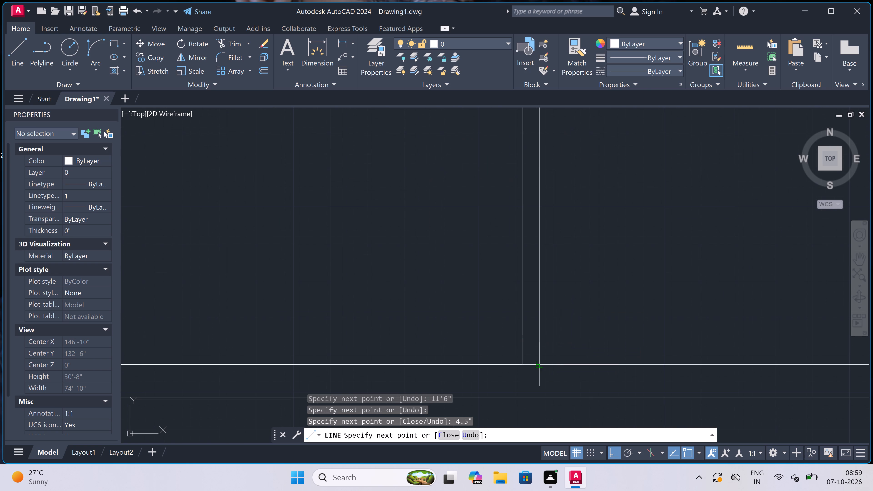
pyautogui.moveTo(539, 364); pyautogui.dragTo(542, 363)
# Draw a second 4.5" vertical partition 11'6" to the right of the first, matching its height and ending at the bottom wall.
pyautogui.scroll(-3, 369, 305)
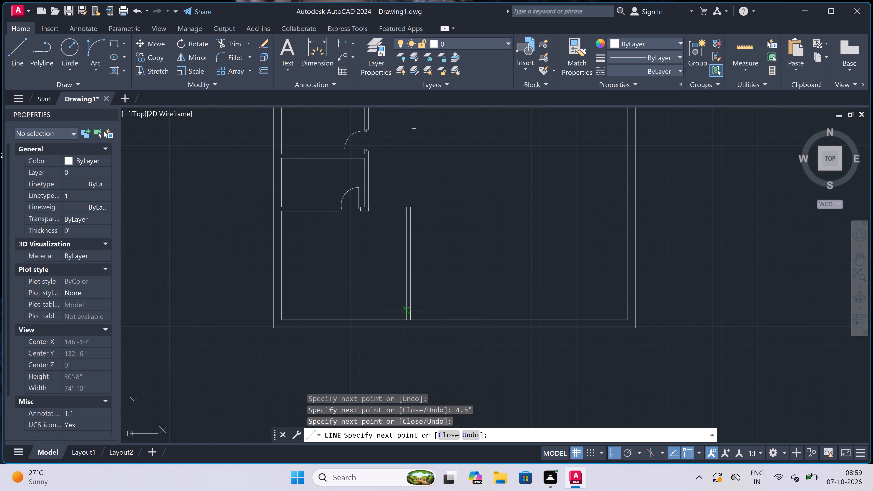
pyautogui.scroll(1, 603, 317)
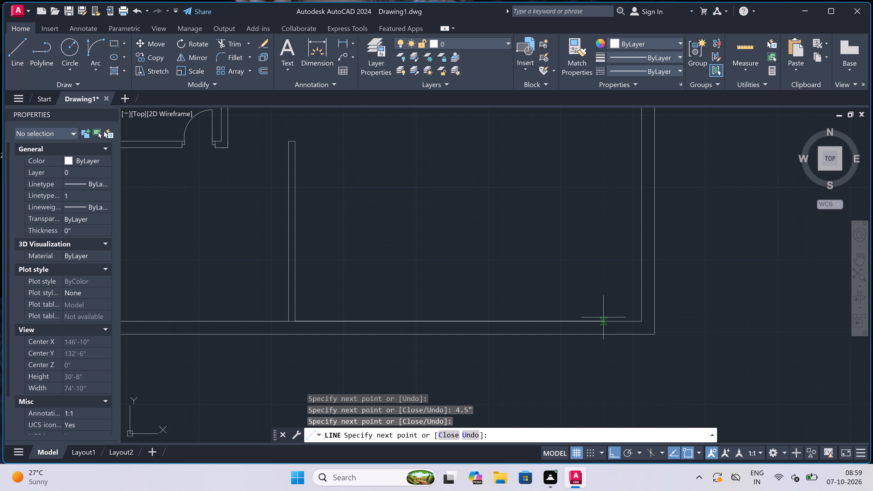
pyautogui.write("11'6")
pyautogui.write('"')
pyautogui.press('space')
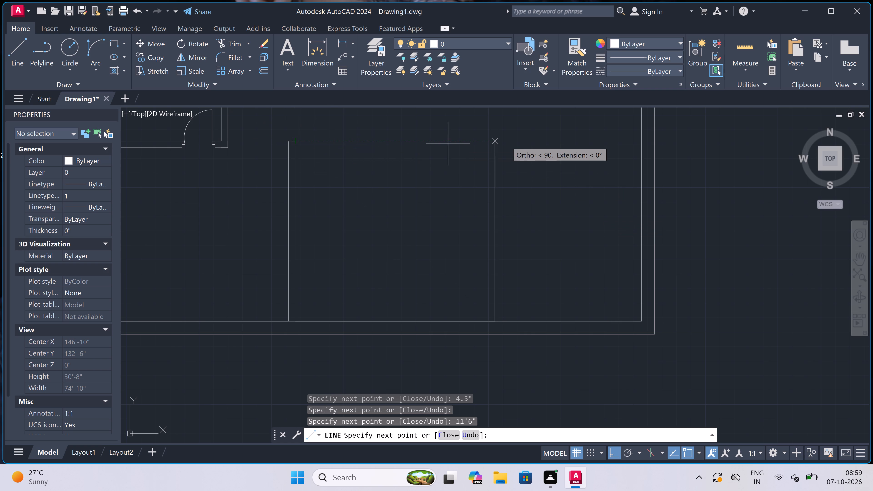
pyautogui.click(496, 142)
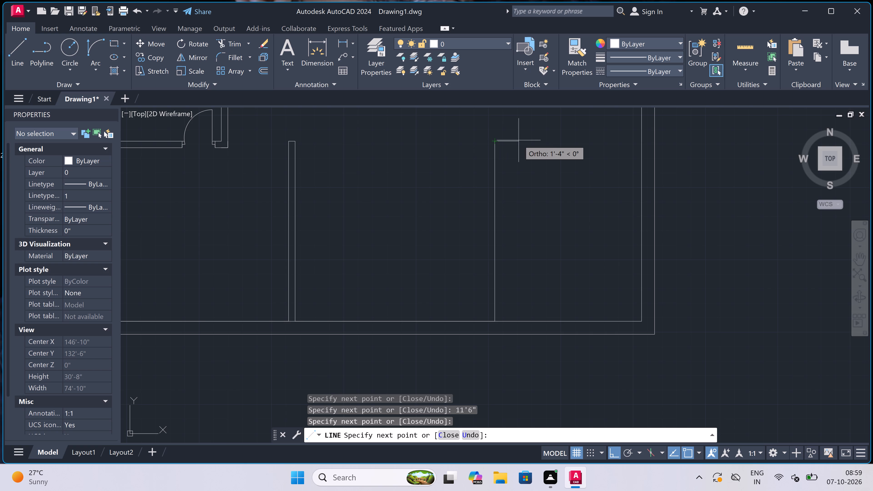
pyautogui.write('4.5')
pyautogui.write('"')
pyautogui.press('space')
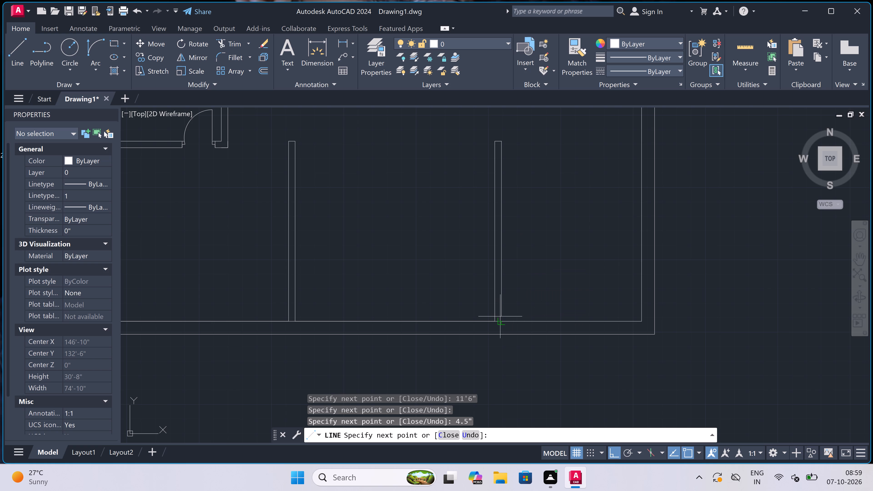
pyautogui.click(505, 324)
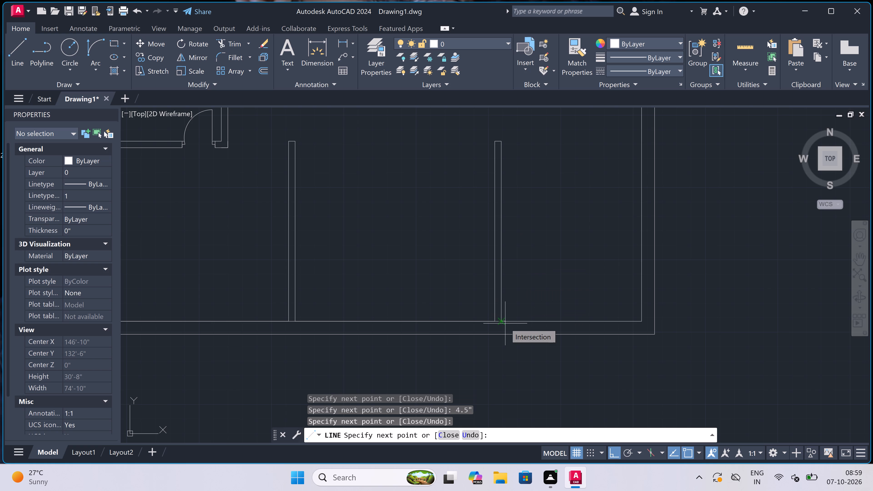
pyautogui.press('Escape')
# Draw a 3' wide window in the bottom wall of the right-hand room, with two end lines and a centre line.
pyautogui.press('space')
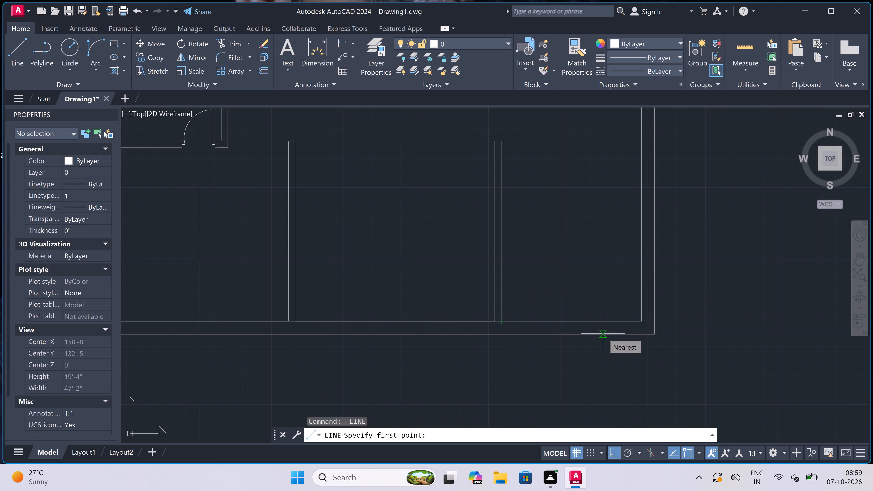
pyautogui.scroll(-1, 603, 334)
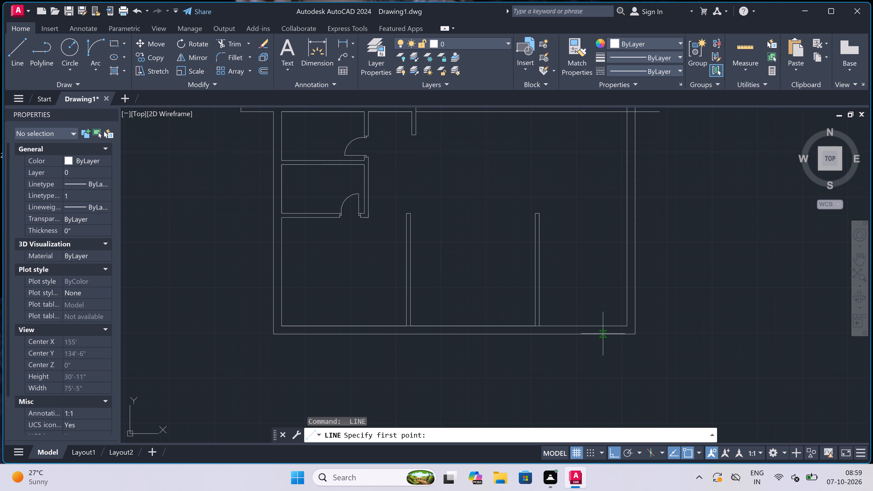
pyautogui.scroll(1, 603, 334)
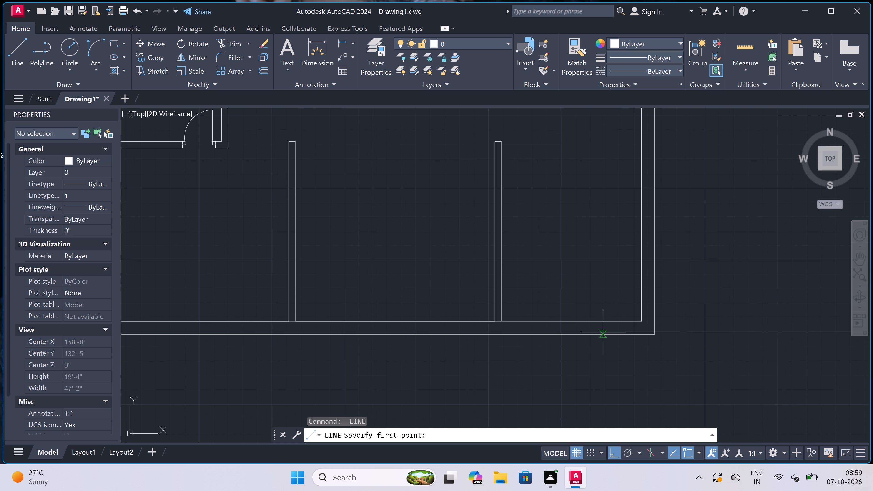
pyautogui.scroll(1, 606, 328)
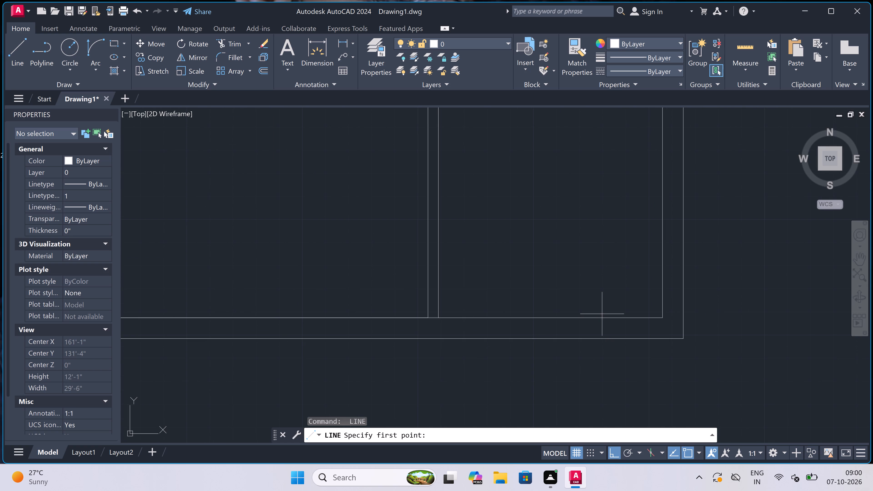
pyautogui.click(615, 317)
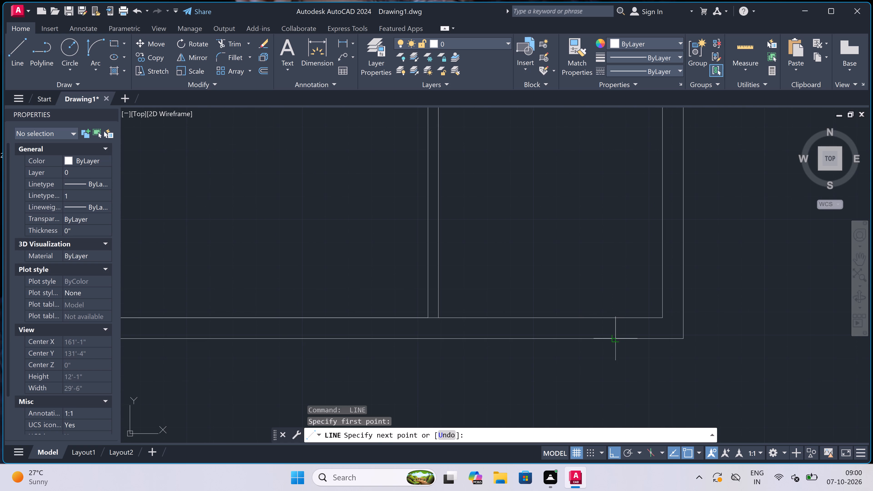
pyautogui.click(617, 337)
pyautogui.click(615, 327)
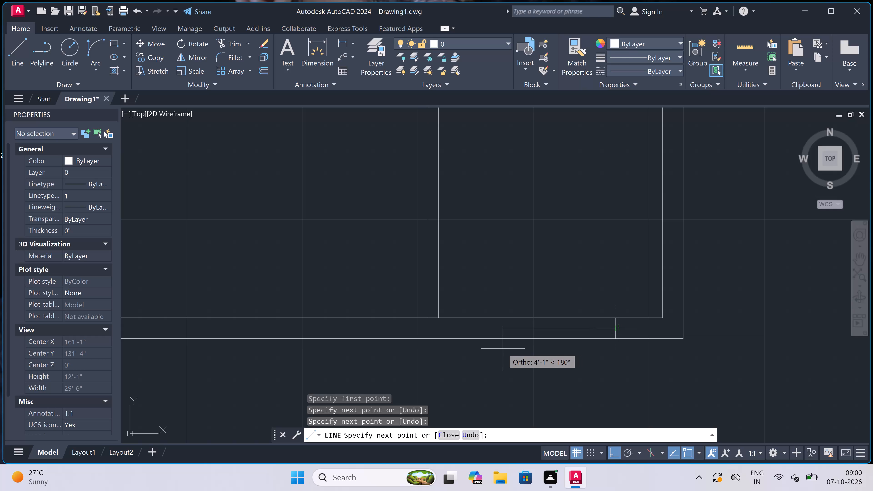
pyautogui.write("3'")
pyautogui.press('space')
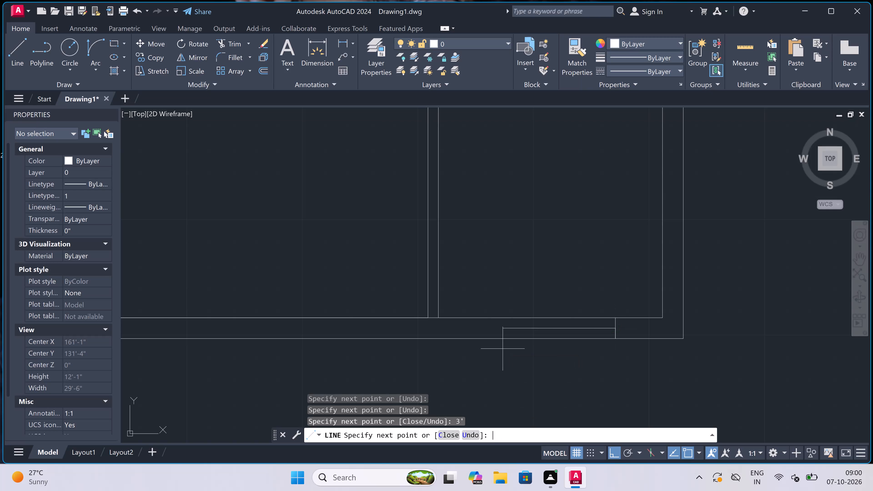
pyautogui.click(528, 318)
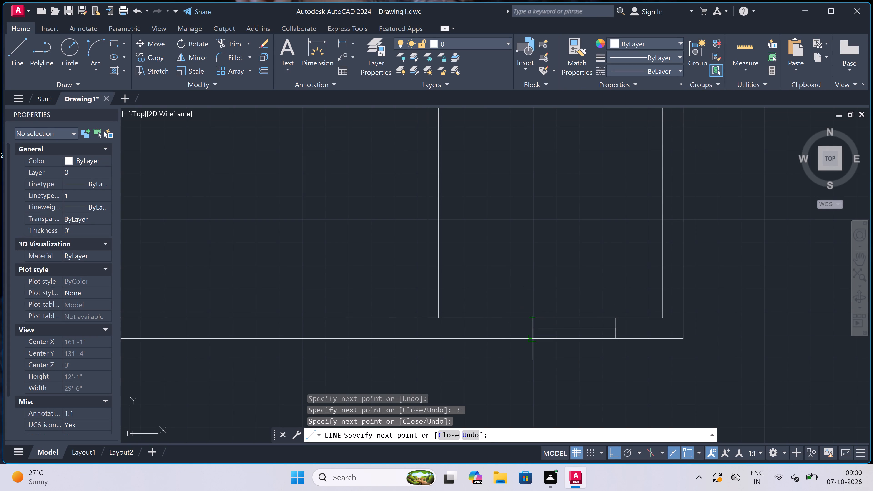
pyautogui.moveTo(531, 340); pyautogui.dragTo(531, 342)
pyautogui.press('Escape')
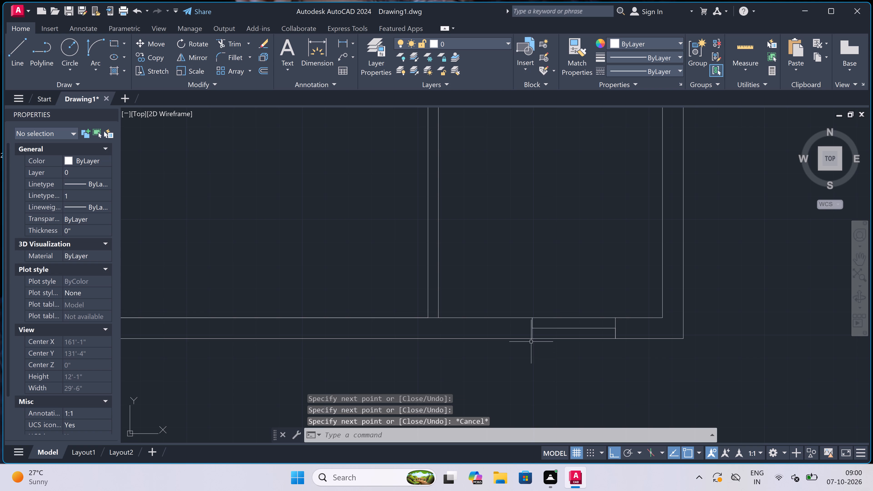
# Continue the right-hand partition through the bottom wall as a 4.5" wide projection extending 2' below the wall's outer face.
pyautogui.press('space')
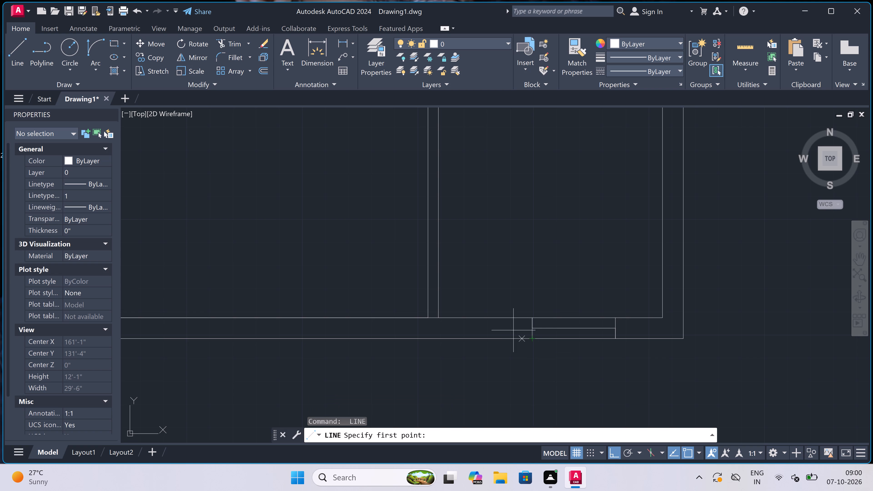
pyautogui.click(428, 316)
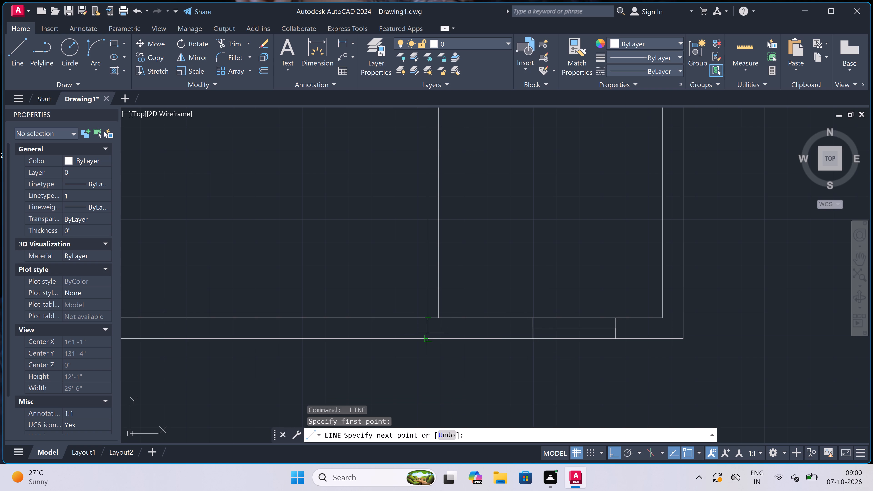
pyautogui.click(427, 337)
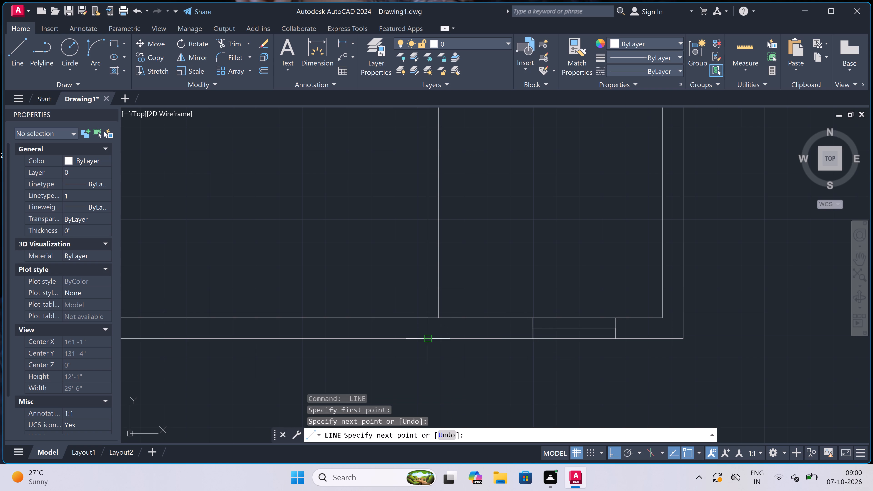
pyautogui.press('2')
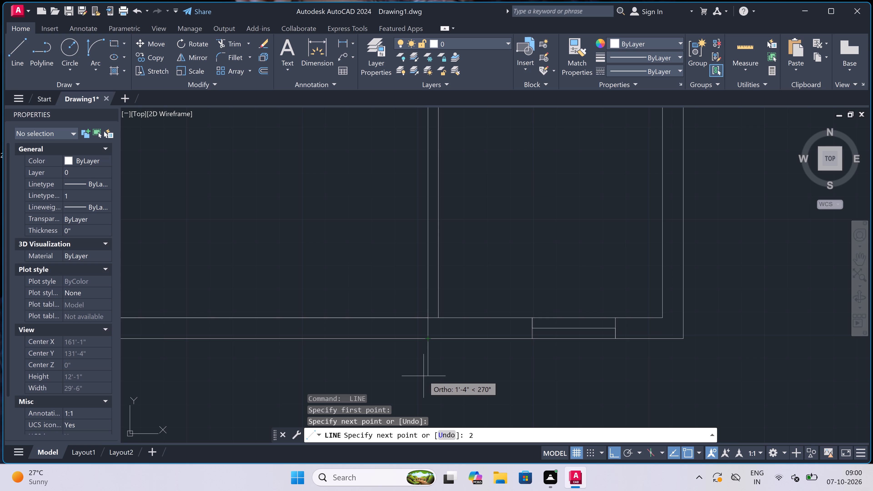
pyautogui.write("'")
pyautogui.press('space')
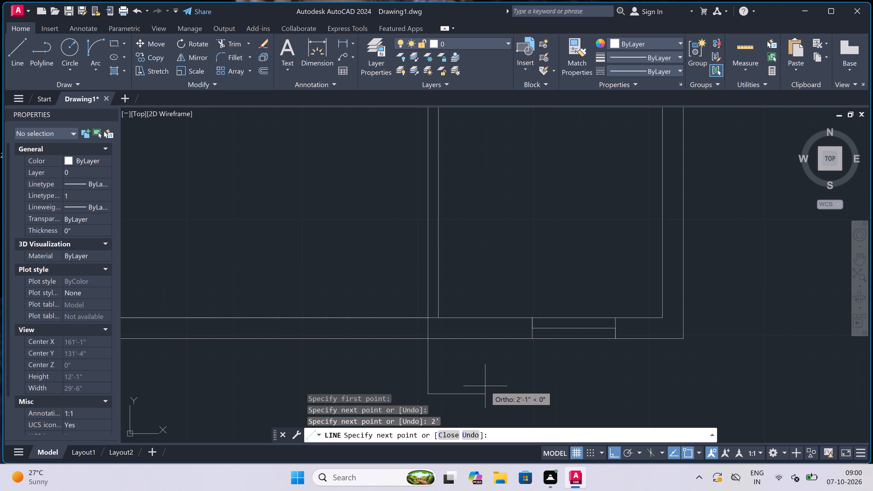
pyautogui.write('4.5')
pyautogui.write('"')
pyautogui.press('space')
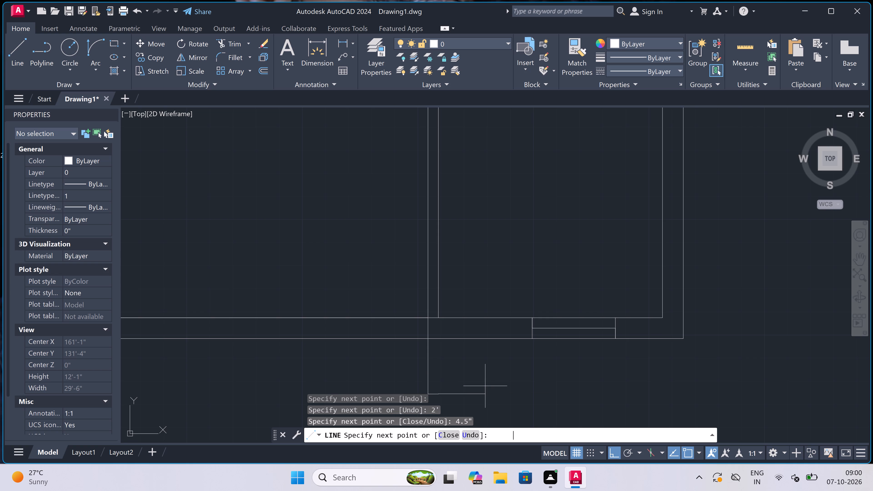
pyautogui.click(442, 339)
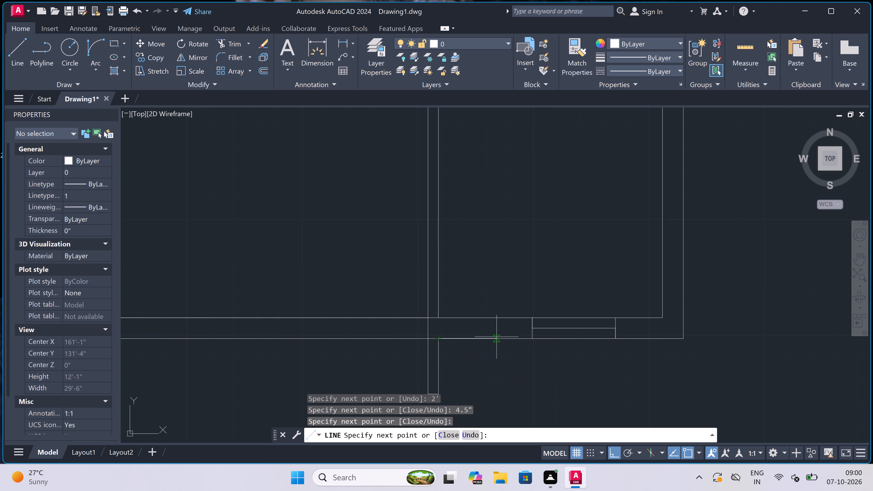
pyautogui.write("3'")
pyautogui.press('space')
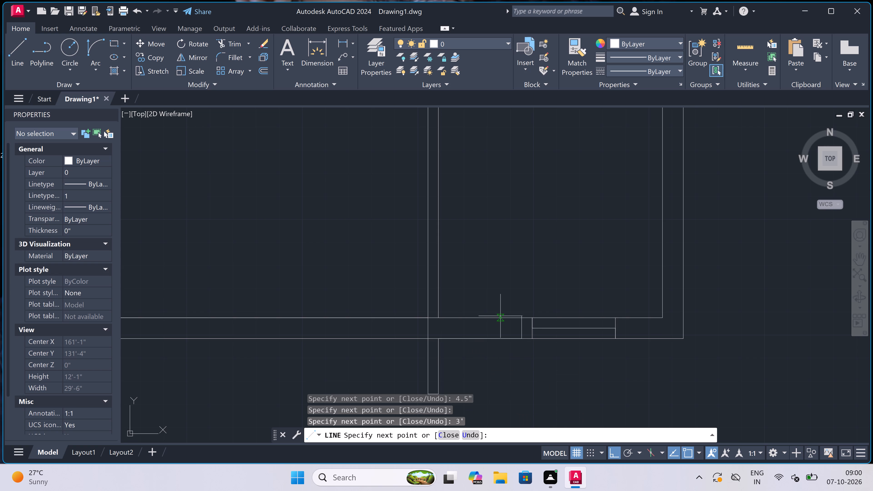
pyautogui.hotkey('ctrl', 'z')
# Draw a second 4.5" wide projection 2' to the right of the first, matching its depth, its far side reaching the bottom wall's inner face.
pyautogui.write("2'")
pyautogui.press('space')
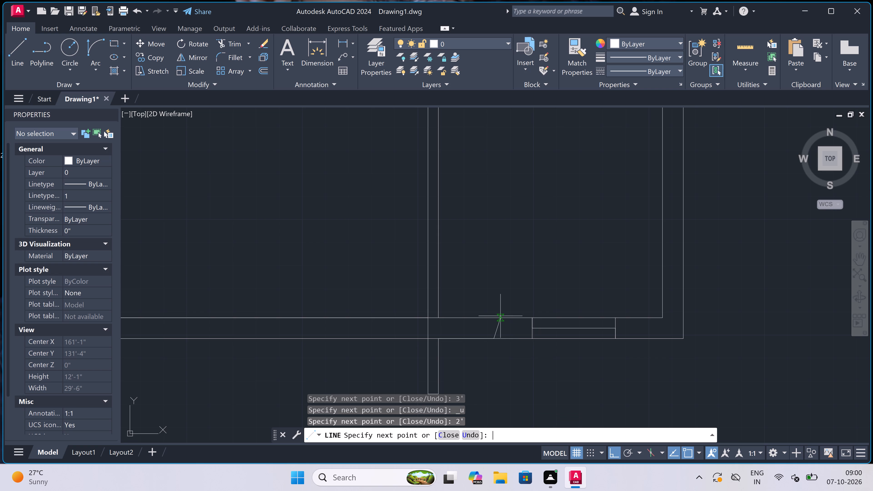
pyautogui.scroll(-2, 500, 316)
pyautogui.scroll(3, 497, 349)
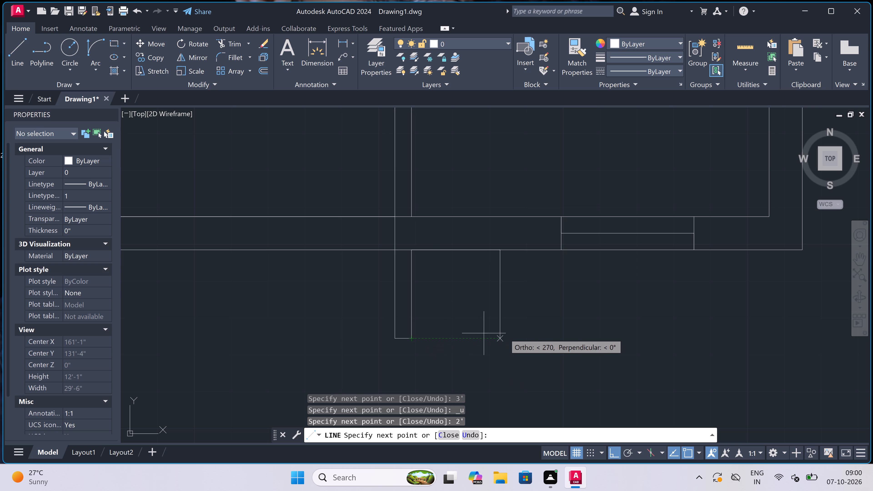
pyautogui.click(501, 340)
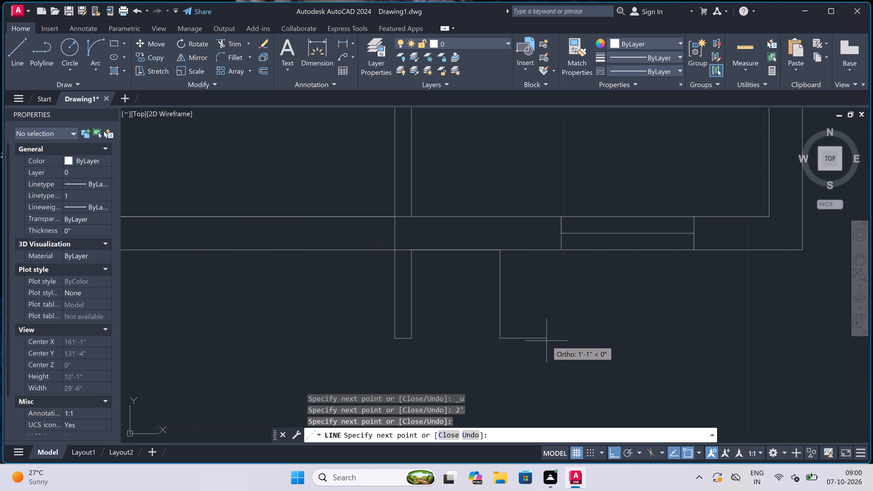
pyautogui.write('4.5')
pyautogui.write('"')
pyautogui.press('space')
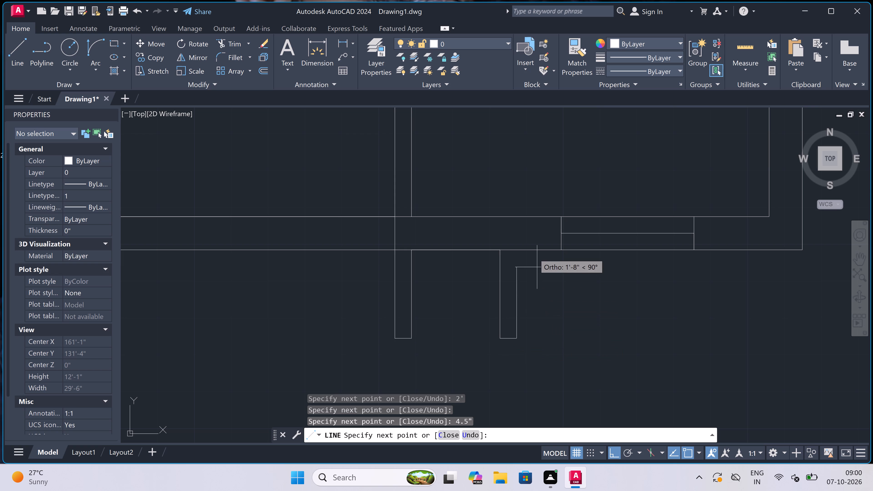
pyautogui.click(516, 217)
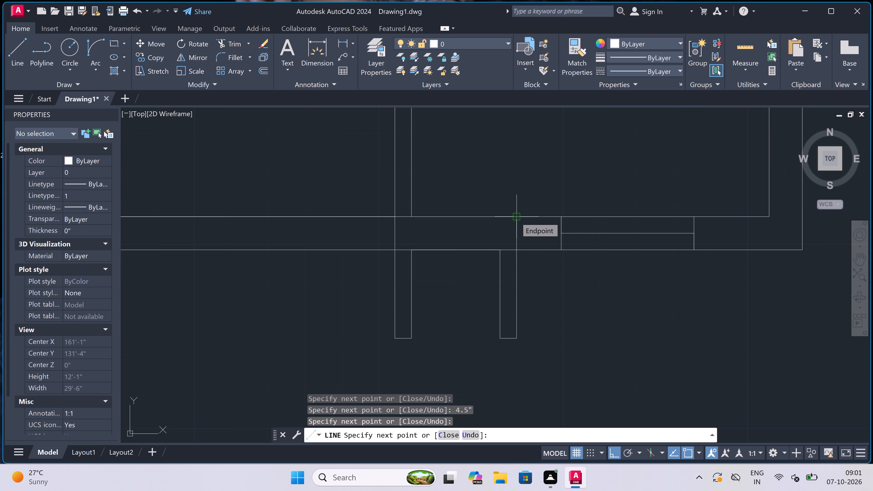
pyautogui.press('Escape')
# Trim the bottom wall's outer line across both projections and its inner line across the right-hand partition.
pyautogui.write('tr')
pyautogui.press('space')
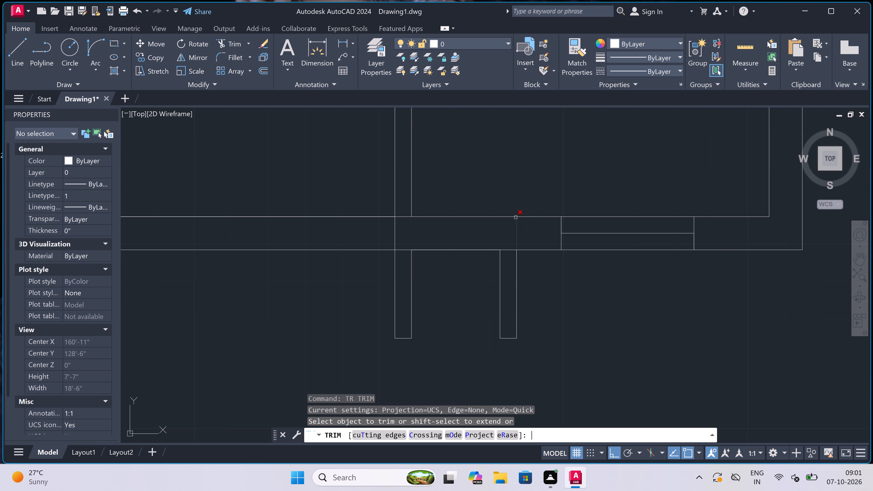
pyautogui.scroll(1, 519, 249)
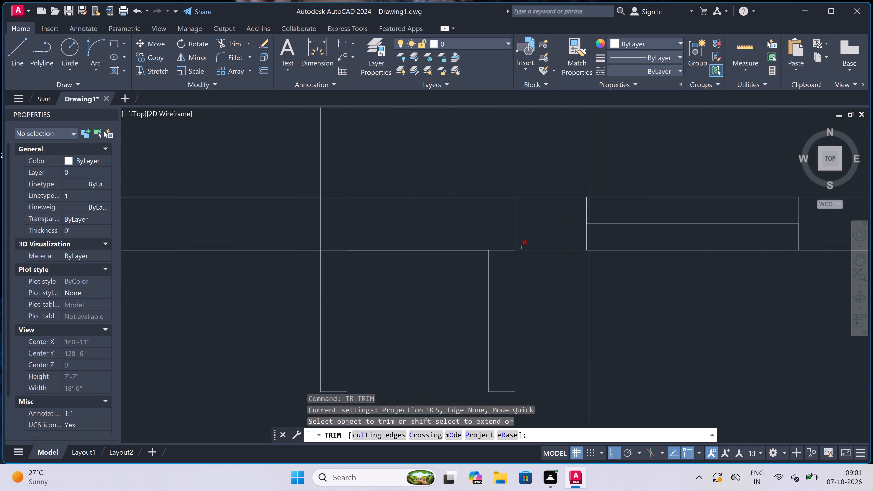
pyautogui.click(500, 241)
pyautogui.click(501, 259)
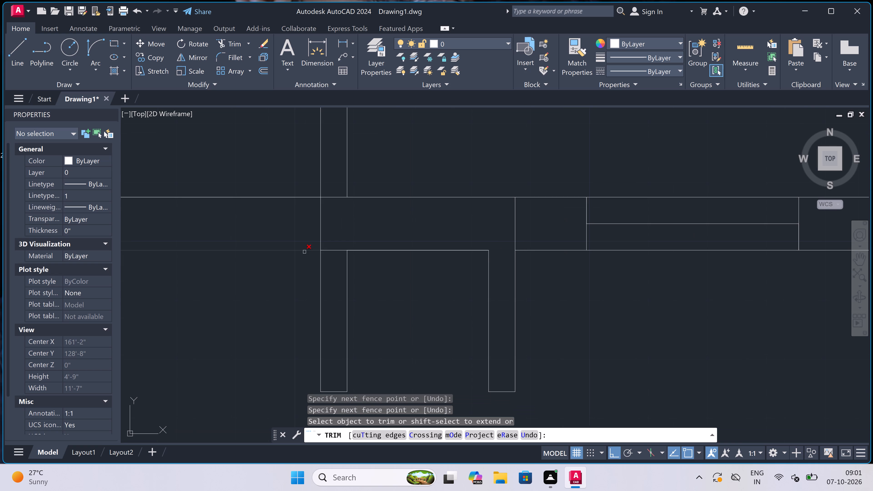
pyautogui.scroll(1, 306, 255)
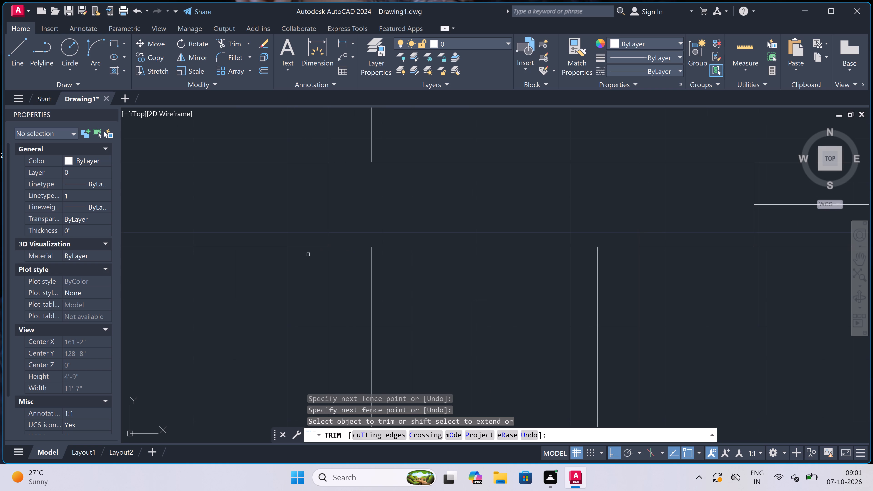
pyautogui.click(358, 235)
pyautogui.click(353, 265)
pyautogui.click(352, 125)
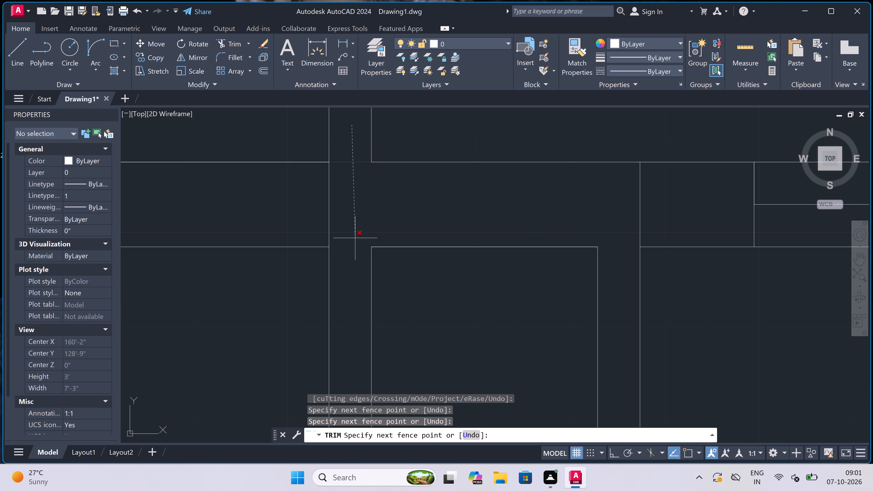
pyautogui.click(355, 238)
pyautogui.scroll(-5, 355, 238)
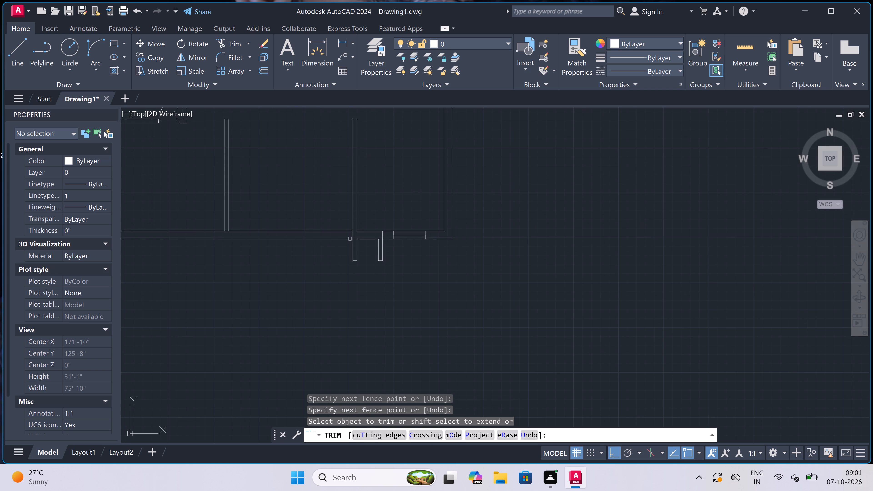
pyautogui.scroll(-3, 312, 246)
pyautogui.scroll(4, 257, 225)
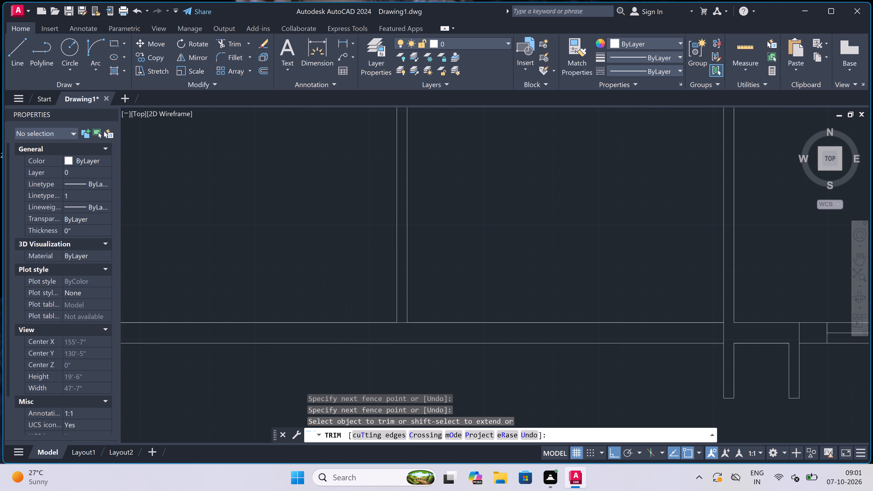
pyautogui.press('Escape')
# Draw a horizontal line from the lower left corner of the first projection leftward, ending below the left-hand room.
pyautogui.write('l')
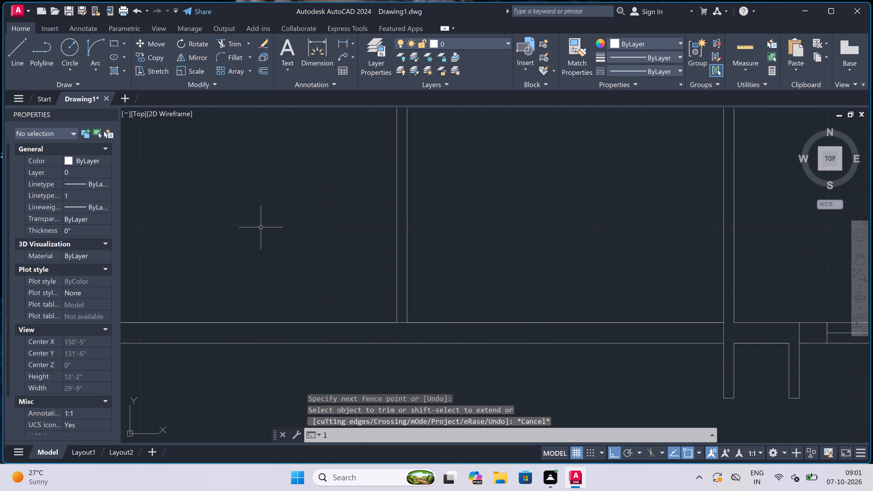
pyautogui.press('space')
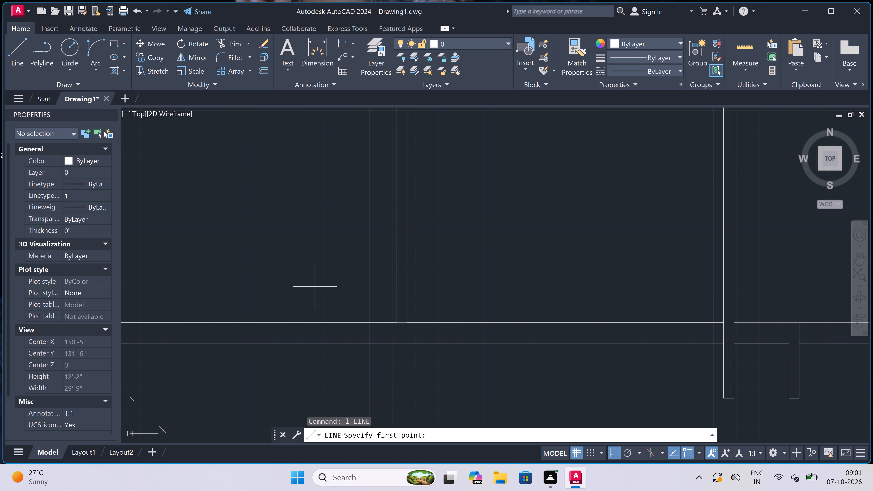
pyautogui.scroll(-1, 323, 293)
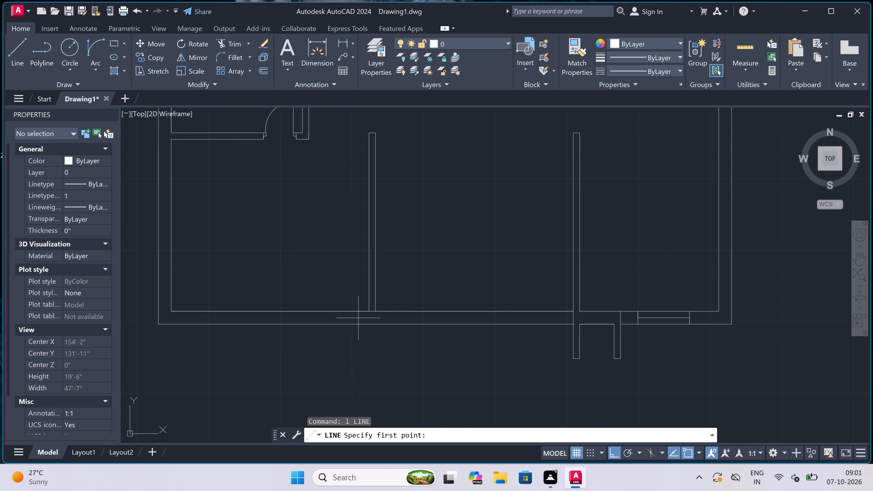
pyautogui.click(574, 358)
pyautogui.click(268, 372)
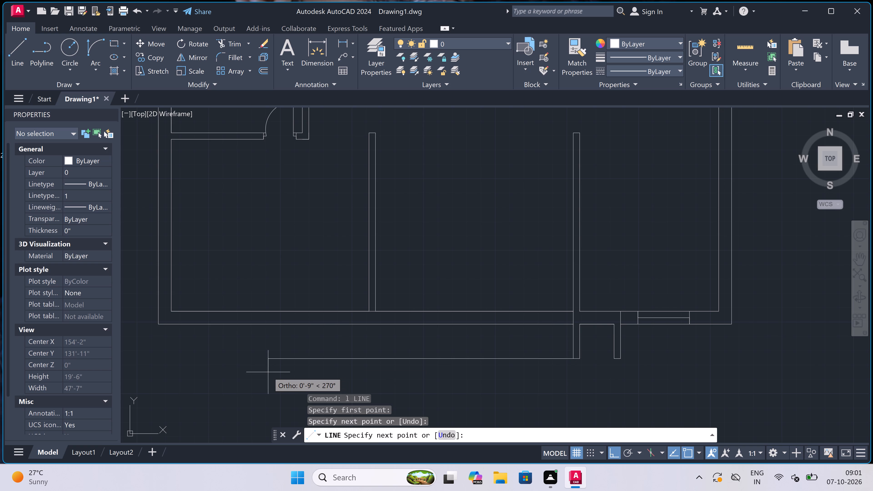
pyautogui.press('Escape')
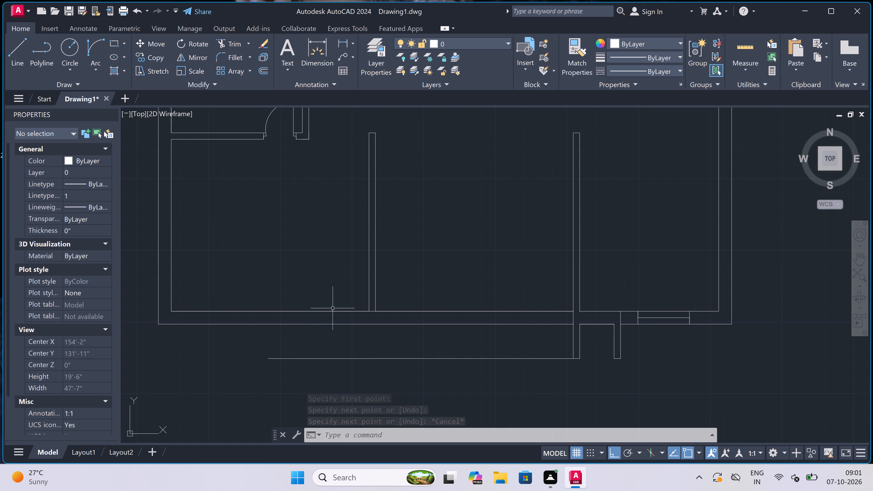
# Extend both faces of the left partition down through the bottom wall to the new horizontal line.
pyautogui.write('ex')
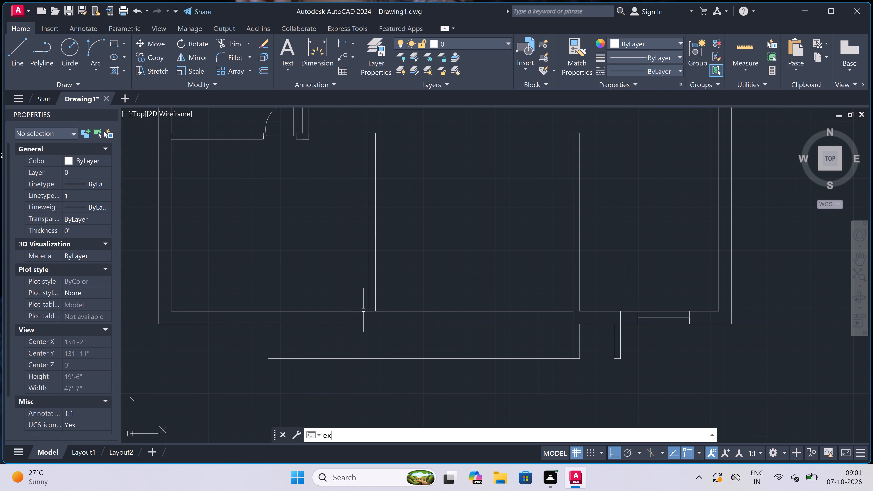
pyautogui.press('space')
pyautogui.click(343, 295)
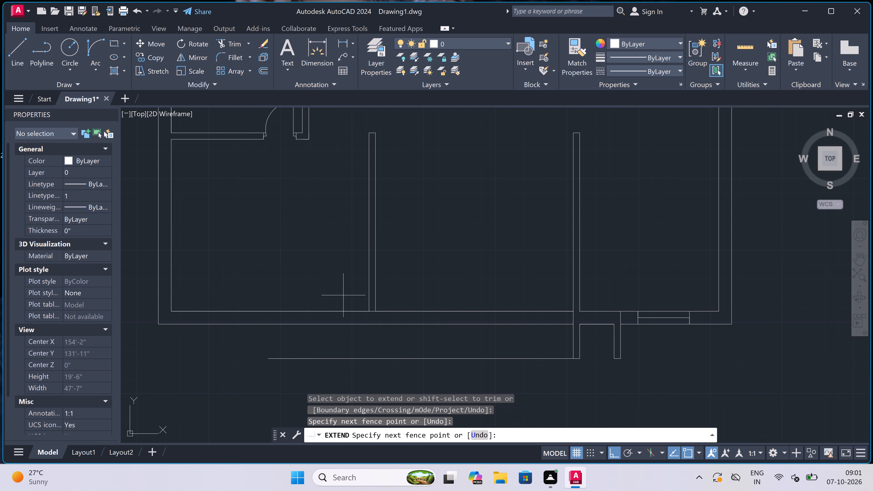
pyautogui.moveTo(467, 282); pyautogui.dragTo(468, 280)
pyautogui.moveTo(431, 280); pyautogui.dragTo(428, 293)
pyautogui.click(272, 309)
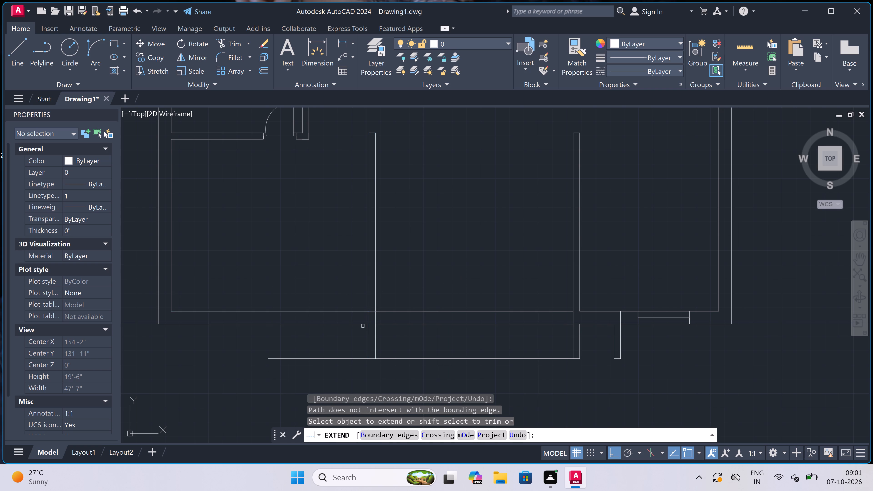
pyautogui.press('Escape')
# Draw a box outline 9" high and about 1'1" wide on the horizontal line, against the extended left partition's right face.
pyautogui.write('l')
pyautogui.press('space')
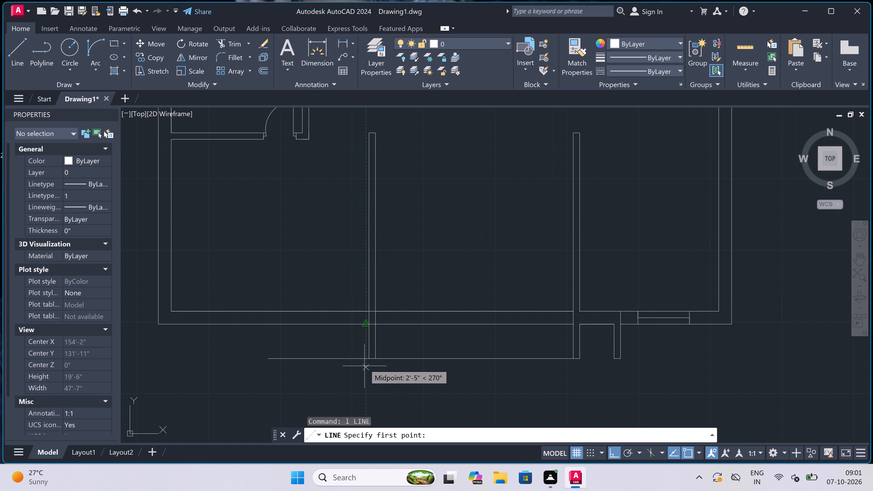
pyautogui.scroll(2, 370, 354)
pyautogui.click(386, 363)
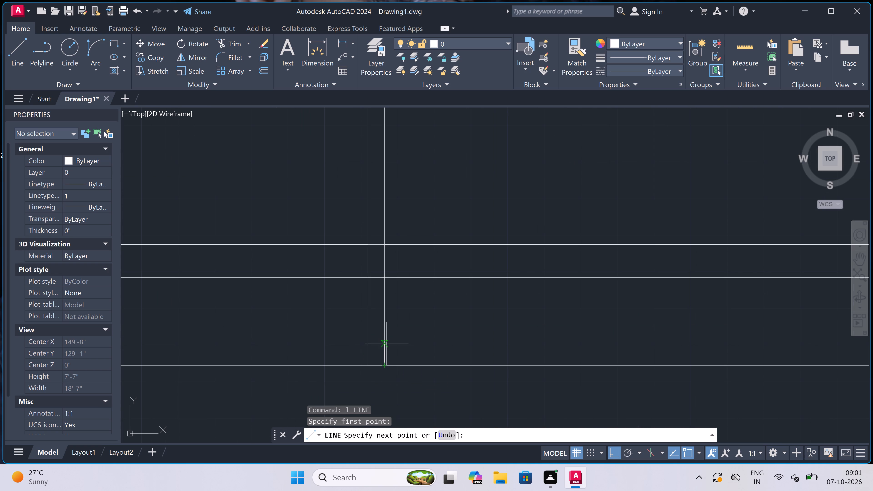
pyautogui.write('9"')
pyautogui.press('space')
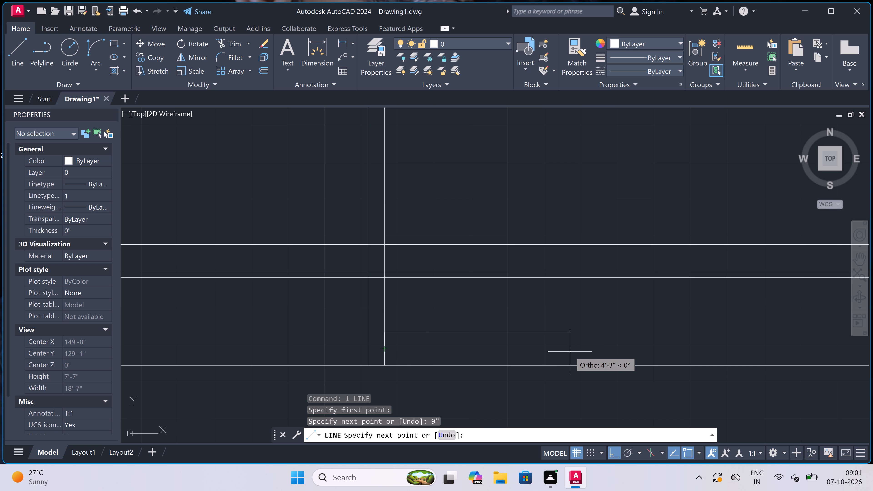
pyautogui.click(432, 342)
pyautogui.click(435, 367)
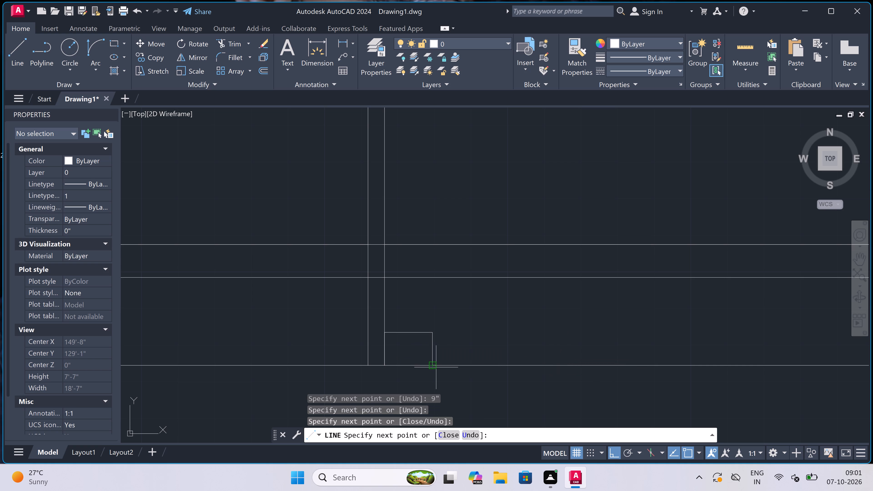
pyautogui.press('Escape')
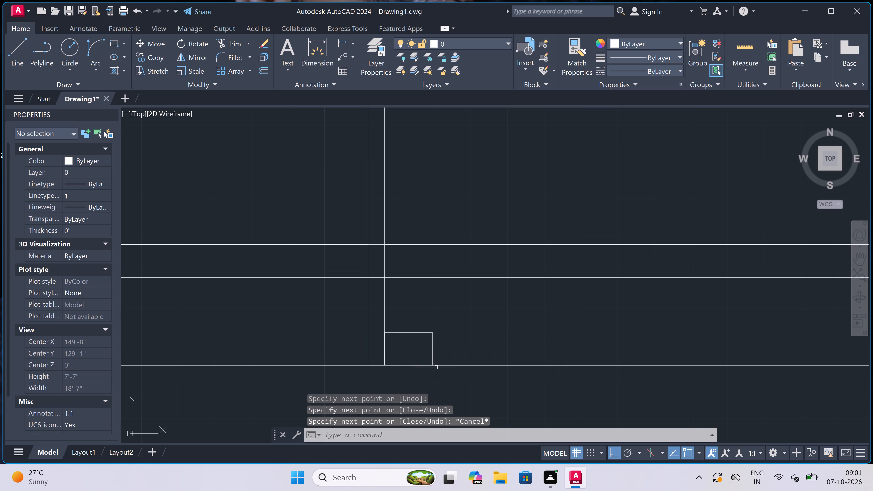
# Draw a line 4.5" along the box's top edge from its upper left corner, continuing straight up to the bottom wall's inner line.
pyautogui.write('l')
pyautogui.press('space')
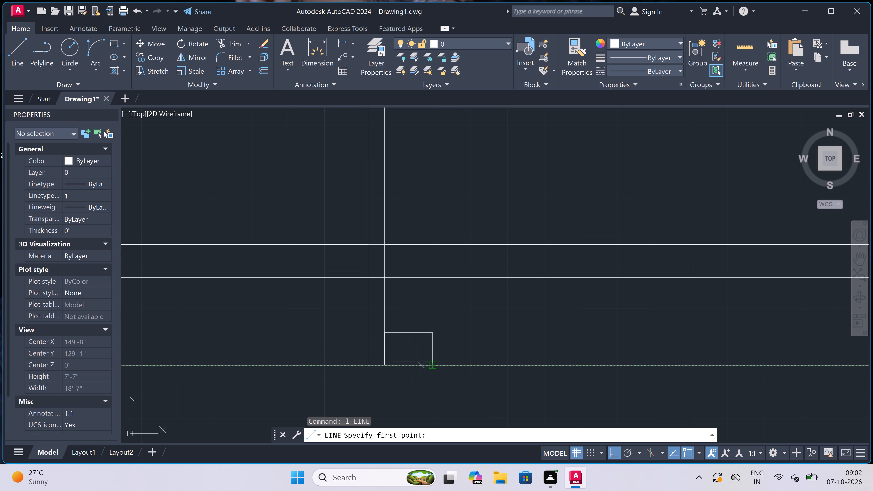
pyautogui.click(381, 331)
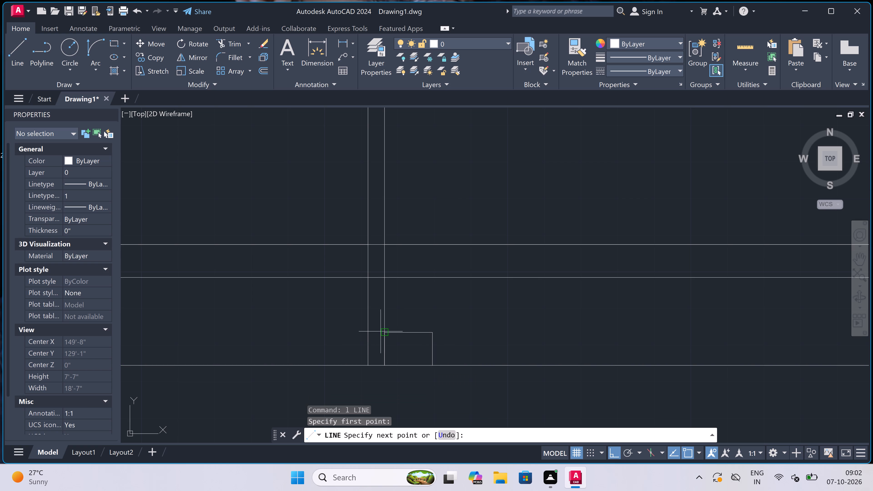
pyautogui.write('4.5')
pyautogui.write('"')
pyautogui.press('space')
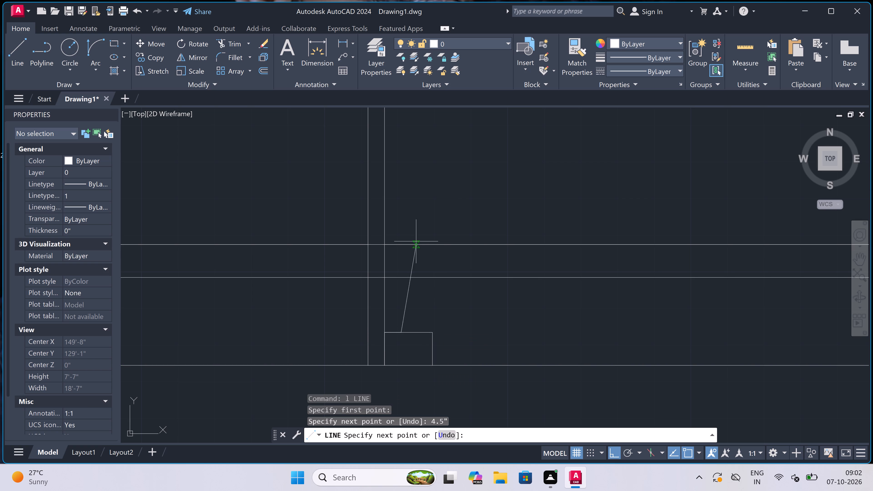
pyautogui.click(404, 243)
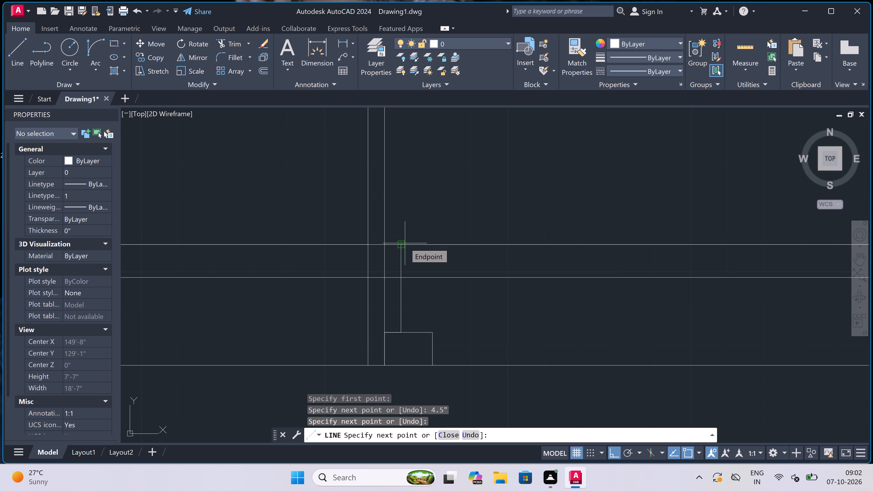
pyautogui.press('Escape')
# Trim the wall lines, the old partition face and the box's inner edges to merge the left partition with its stepped projection.
pyautogui.write('tr')
pyautogui.press('space')
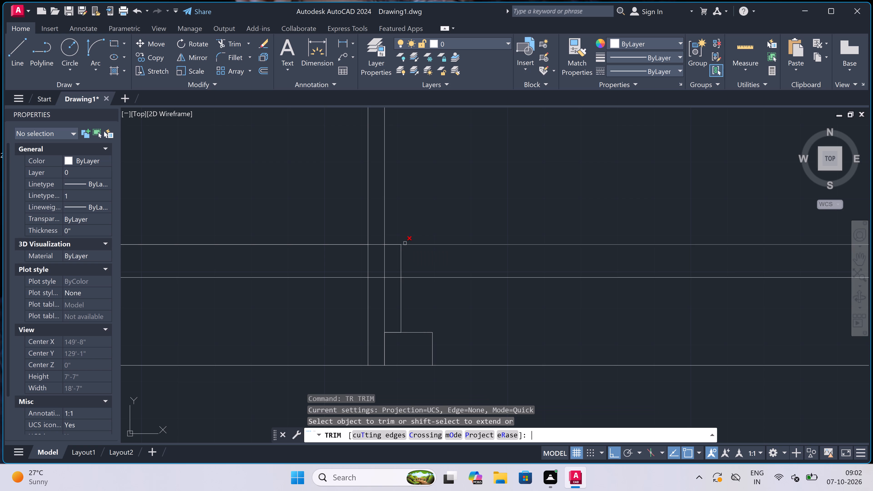
pyautogui.click(380, 272)
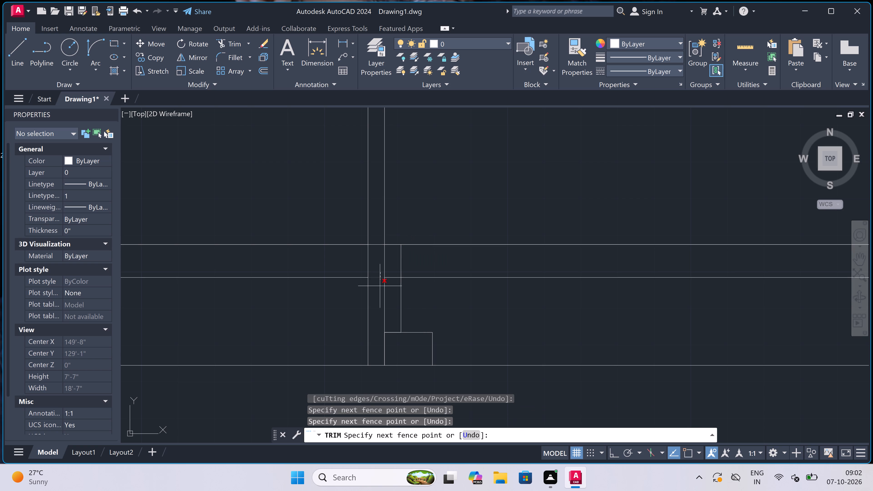
pyautogui.click(380, 292)
pyautogui.click(379, 318)
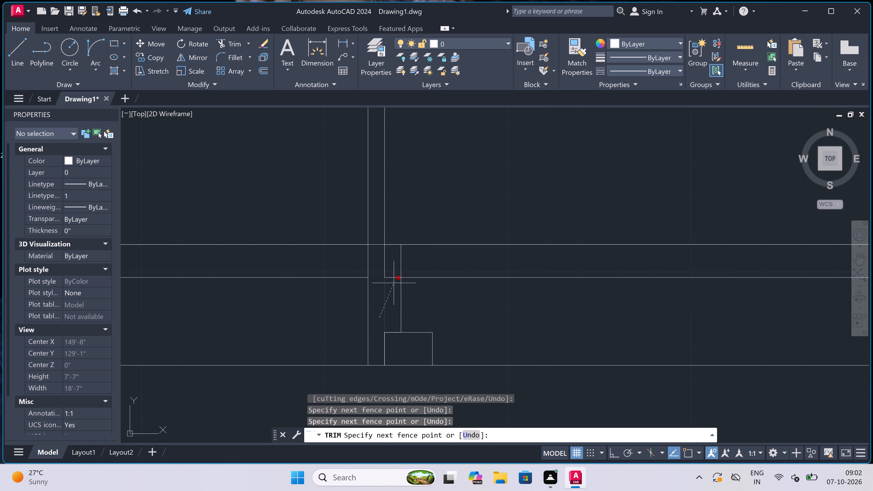
pyautogui.click(397, 267)
pyautogui.click(390, 263)
pyautogui.click(383, 266)
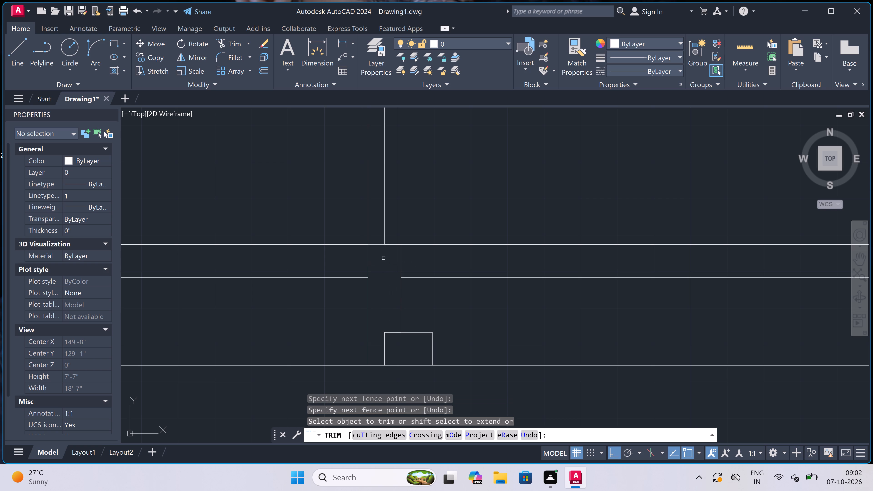
pyautogui.click(375, 240)
pyautogui.click(376, 253)
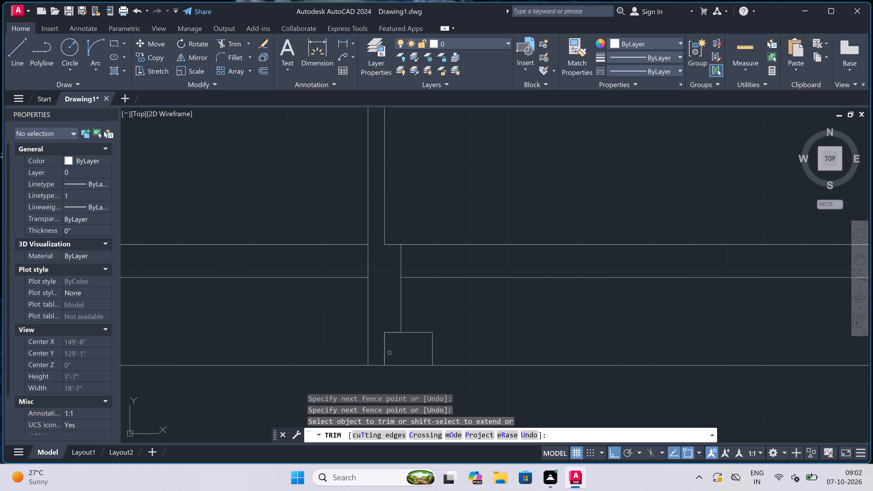
pyautogui.click(389, 353)
pyautogui.click(389, 320)
pyautogui.click(388, 353)
pyautogui.click(379, 351)
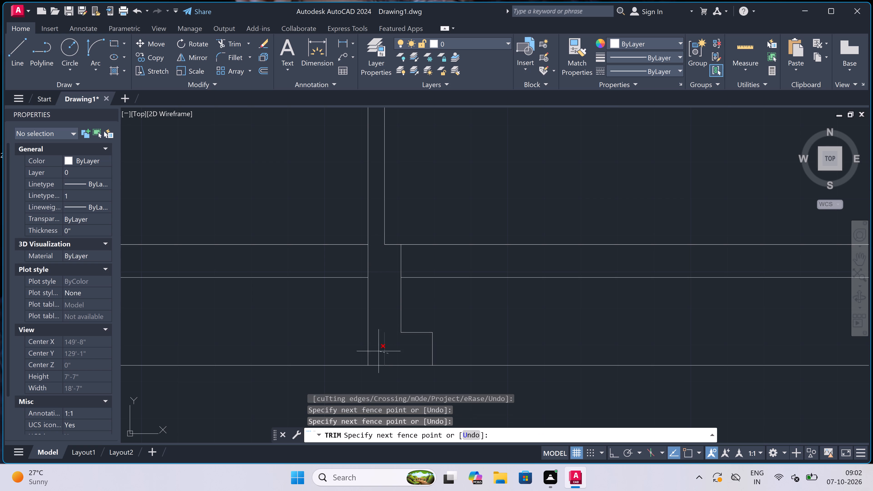
# Trim the long horizontal line on both sides of the left projection's foot and the projection's right face within the wall thickness.
pyautogui.scroll(-3, 385, 315)
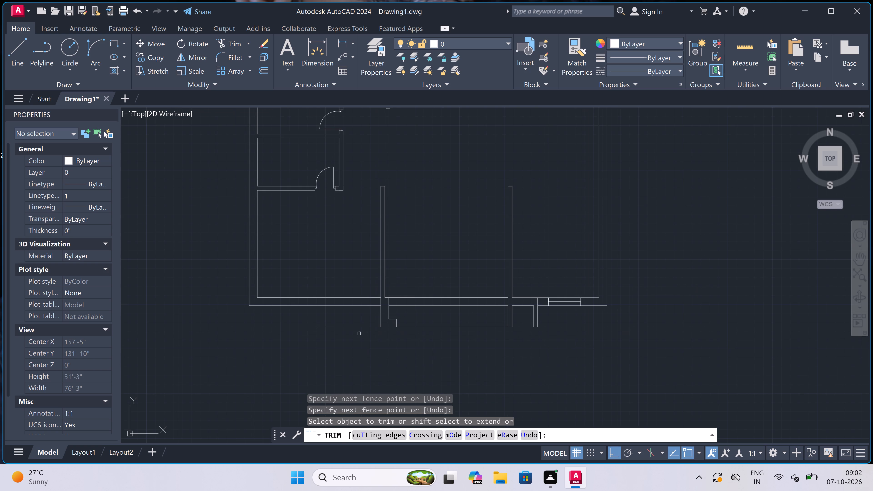
pyautogui.click(357, 328)
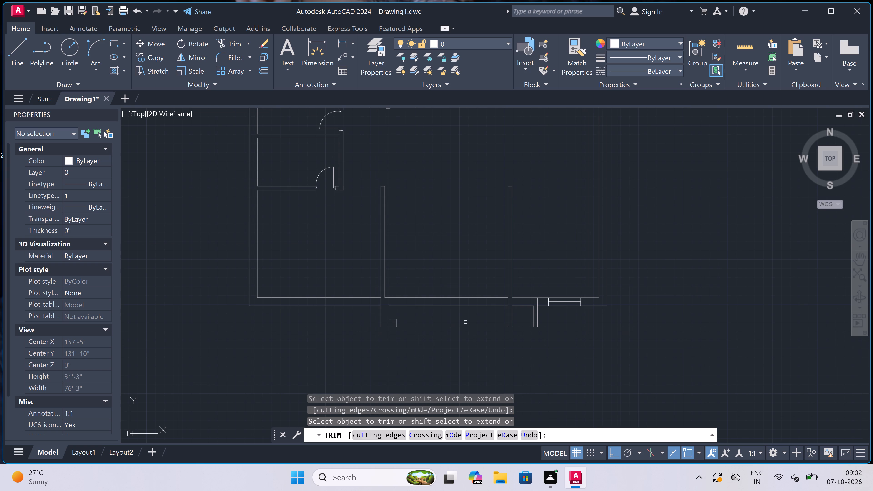
pyautogui.scroll(1, 466, 322)
pyautogui.click(466, 322)
pyautogui.click(446, 344)
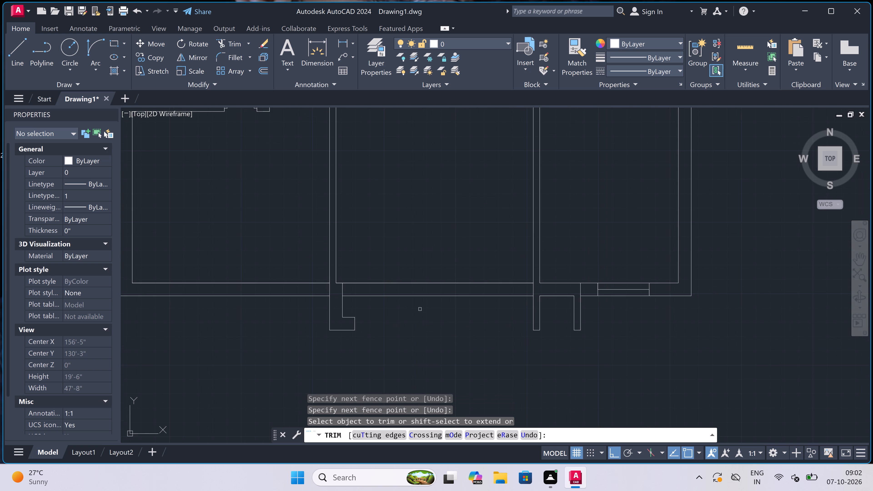
pyautogui.scroll(1, 376, 302)
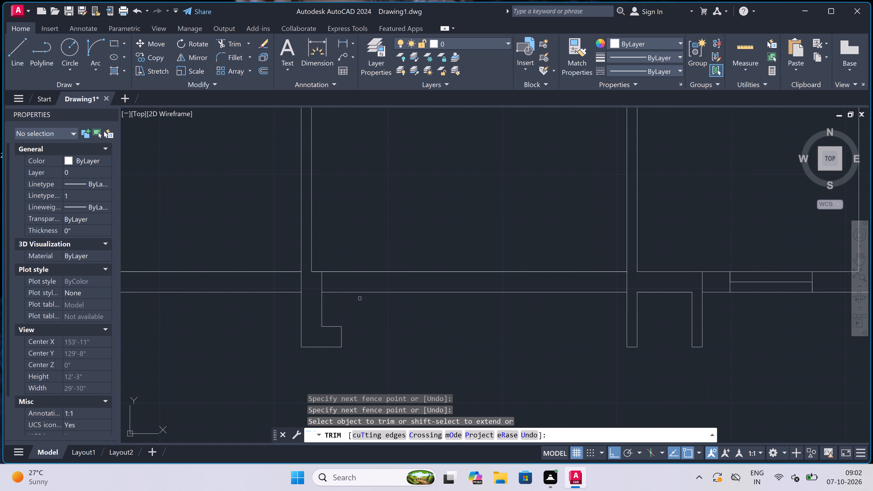
pyautogui.scroll(1, 329, 291)
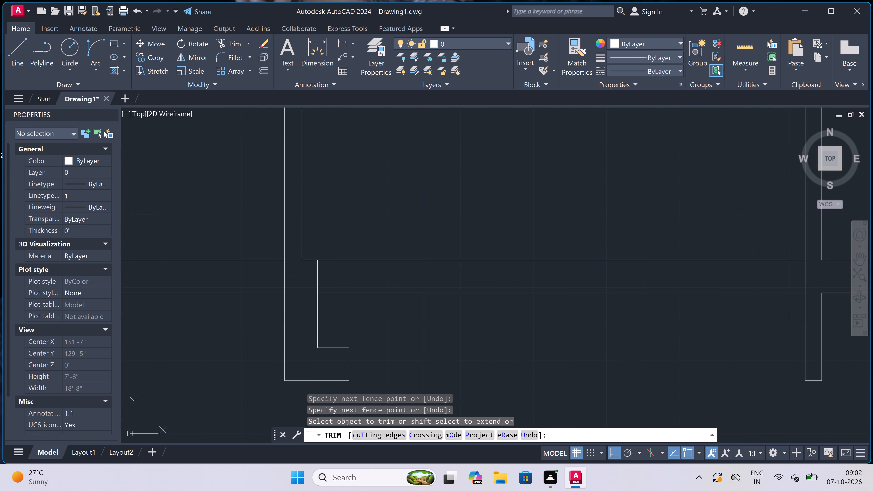
pyautogui.moveTo(292, 277); pyautogui.dragTo(294, 277)
pyautogui.click(409, 285)
pyautogui.press('Escape')
# Draw a 9" thick hooked outline rising from the bottom wall's inner line in the middle room, with its arm pointing right.
pyautogui.write('l')
pyautogui.press('space')
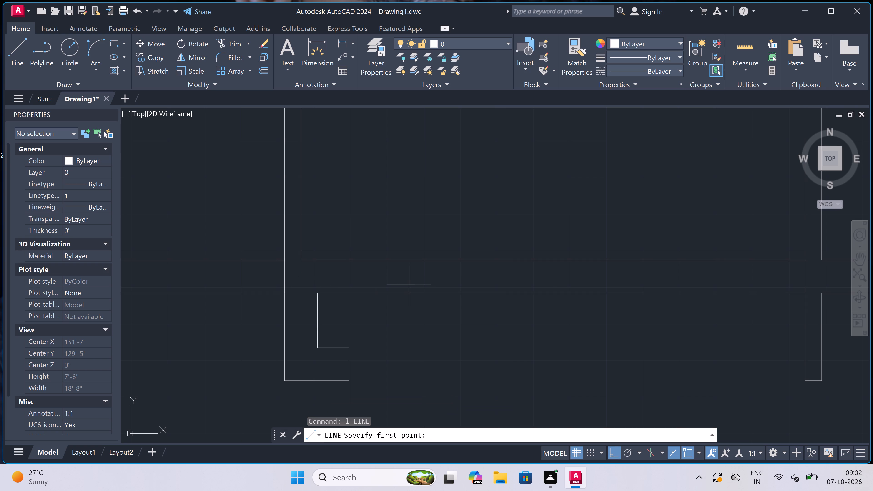
pyautogui.scroll(-1, 409, 284)
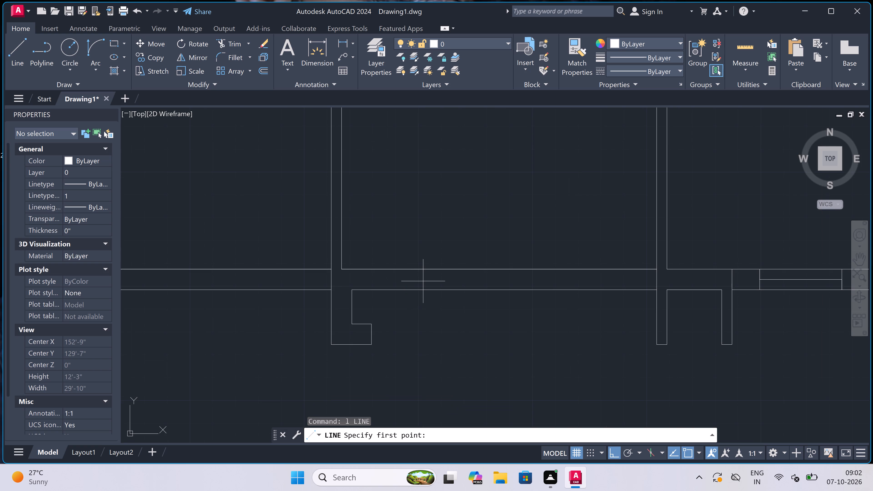
pyautogui.click(487, 270)
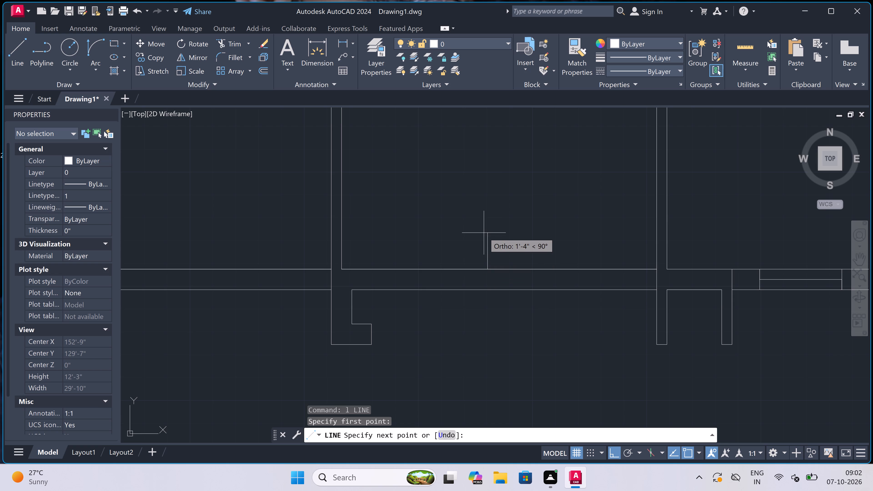
pyautogui.scroll(-2, 484, 233)
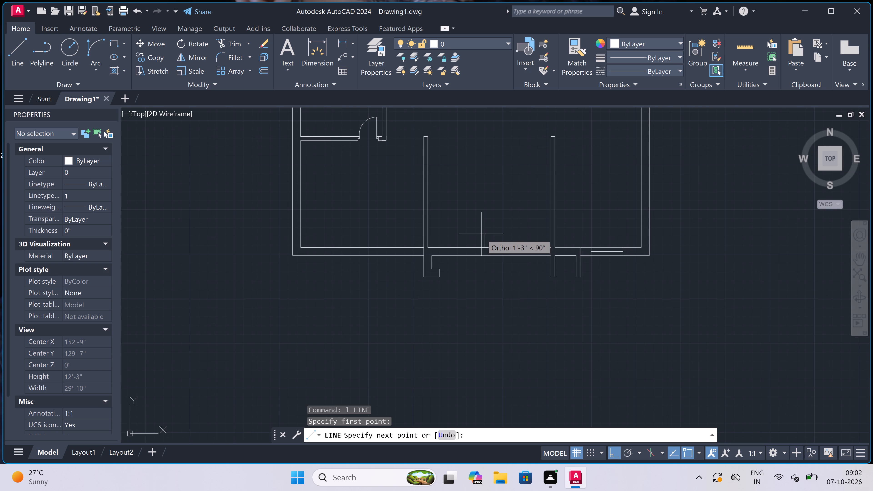
pyautogui.scroll(3, 481, 234)
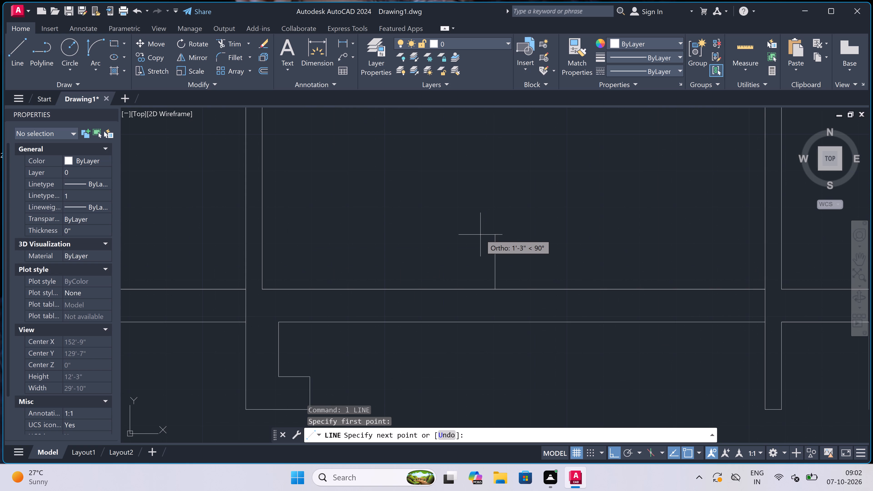
pyautogui.click(494, 217)
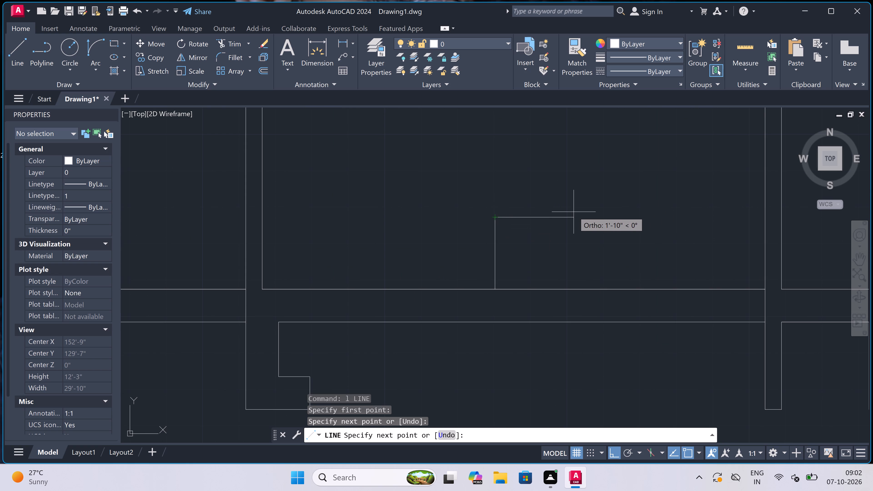
pyautogui.click(546, 220)
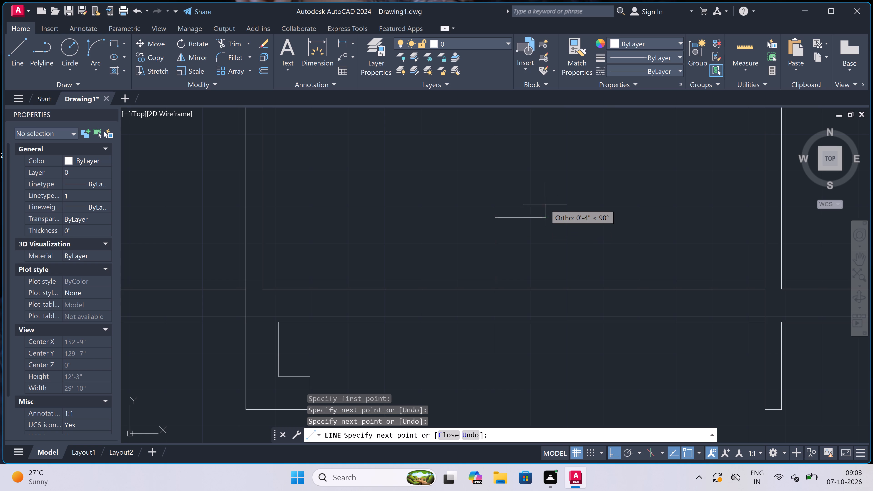
pyautogui.write('9"')
pyautogui.press('space')
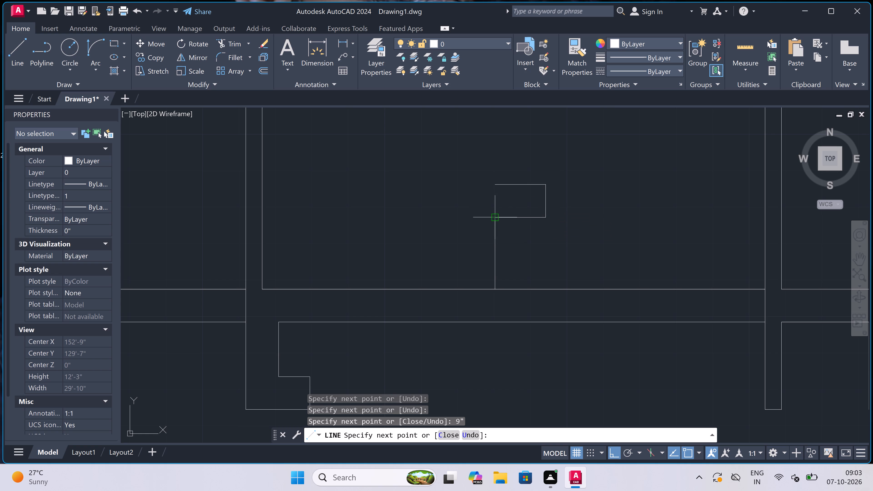
pyautogui.click(495, 183)
pyautogui.write('9"')
pyautogui.press('space')
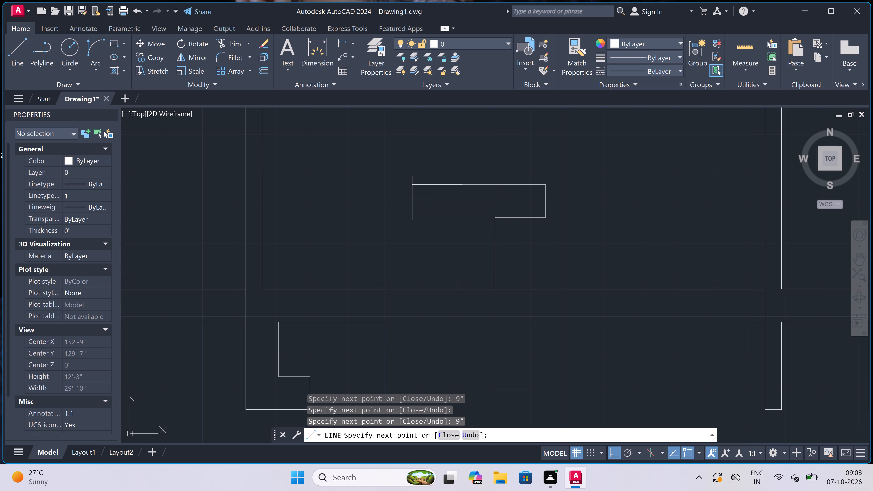
pyautogui.click(462, 293)
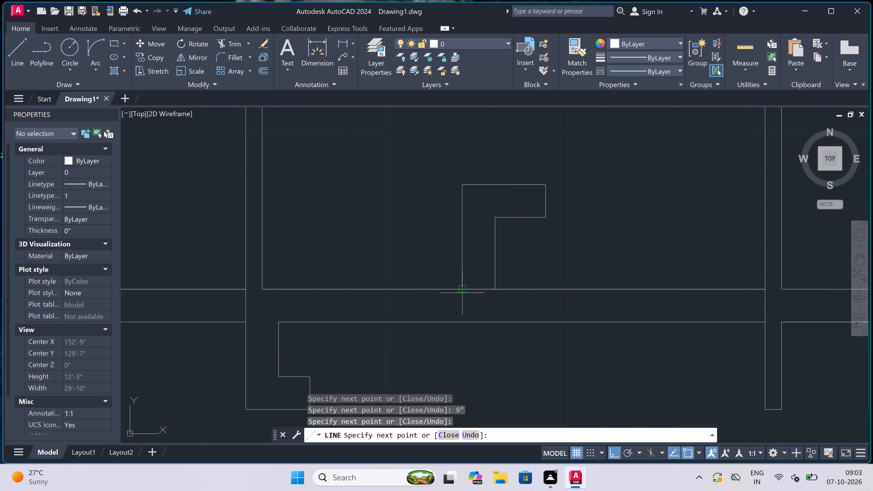
pyautogui.press('Escape')
# Trim the bottom wall's inner line between the two uprights of the hooked outline.
pyautogui.write('tr')
pyautogui.press('space')
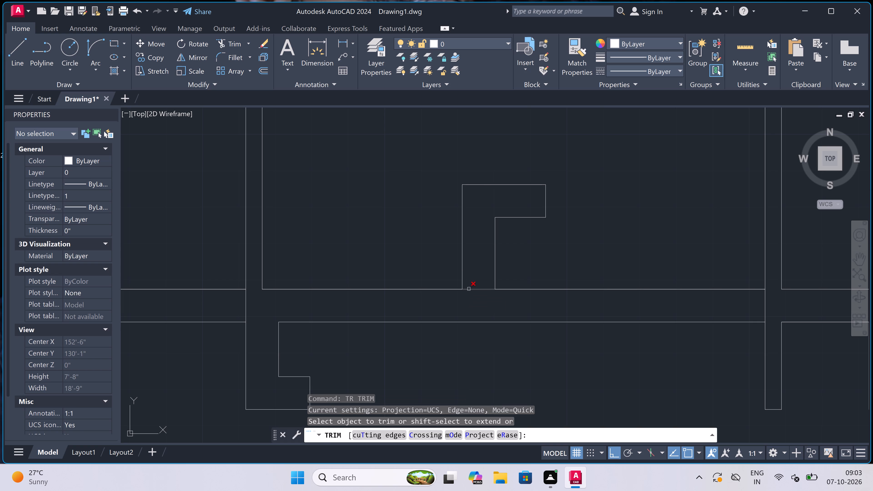
pyautogui.click(480, 294)
pyautogui.moveTo(478, 276); pyautogui.dragTo(478, 273)
pyautogui.scroll(-2, 478, 272)
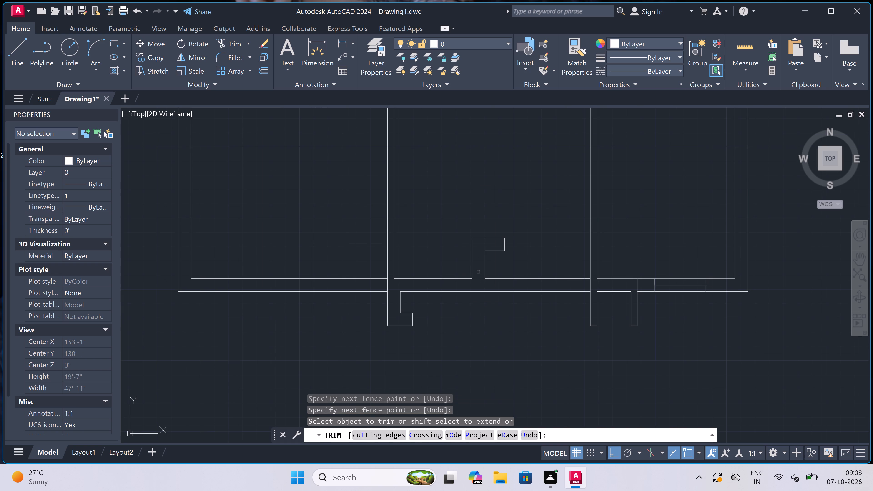
pyautogui.scroll(2, 478, 273)
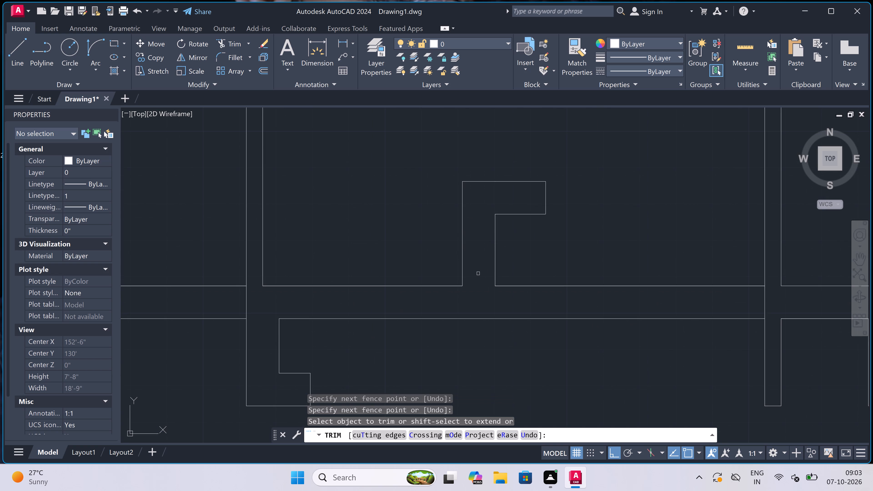
pyautogui.press('Escape')
# Extend the hooked outline's right upright down to the bottom wall's outer line.
pyautogui.write('ex')
pyautogui.press('space')
pyautogui.click(479, 273)
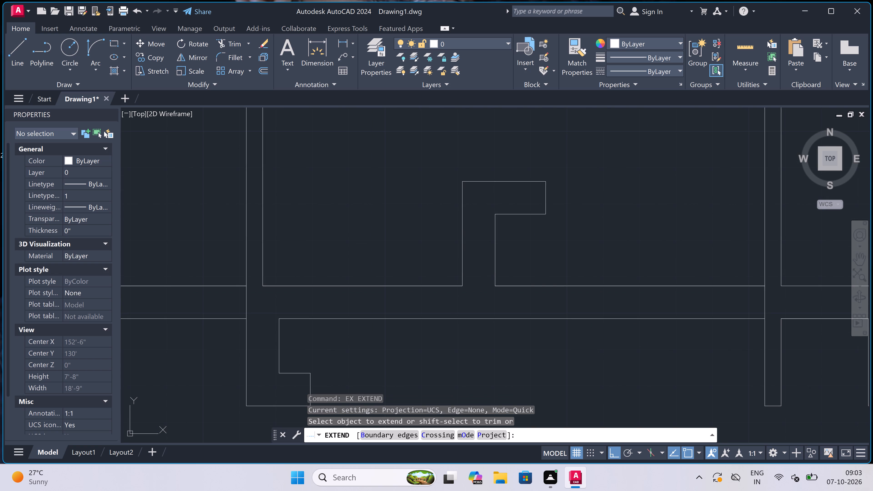
pyautogui.click(542, 271)
pyautogui.scroll(-2, 472, 290)
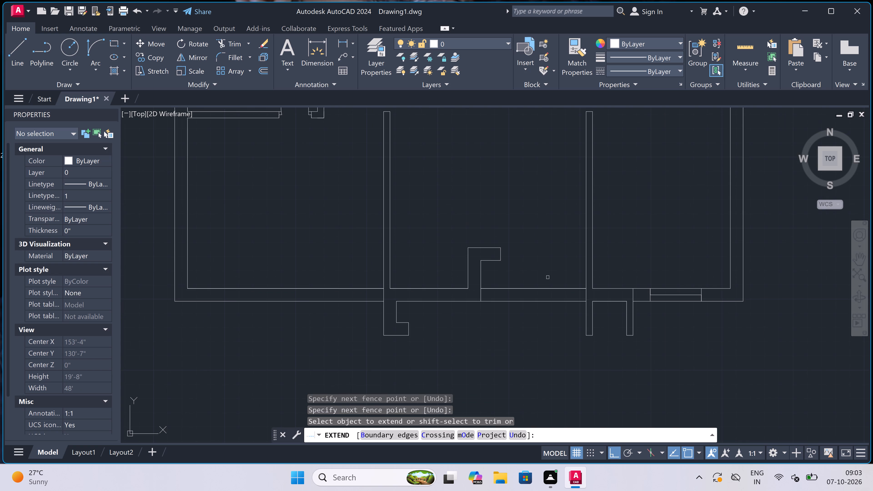
pyautogui.scroll(1, 554, 275)
pyautogui.press('Escape')
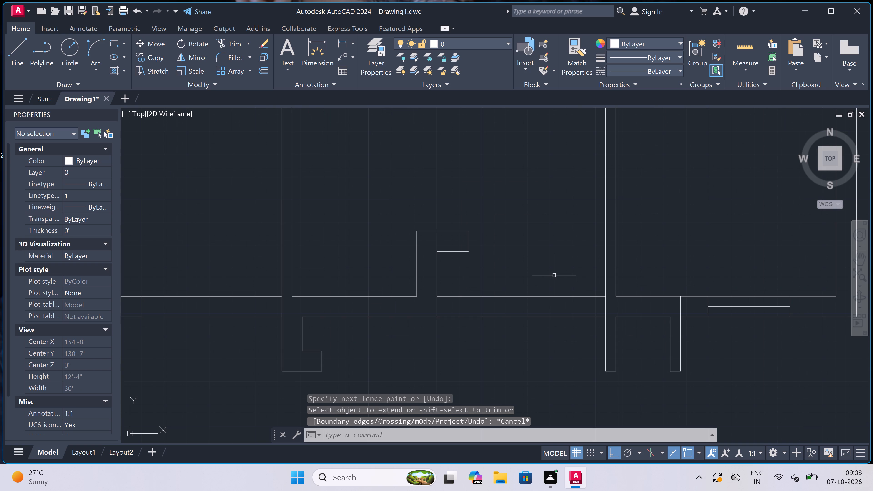
# Draw two horizontal lines from the upper and lower corners of the hooked outline's arm to the partition on its right.
pyautogui.write('l')
pyautogui.press('space')
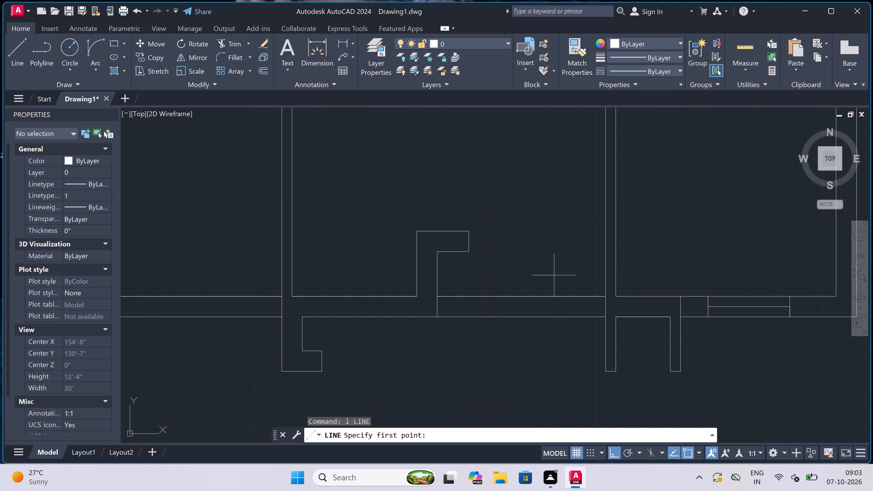
pyautogui.scroll(2, 554, 275)
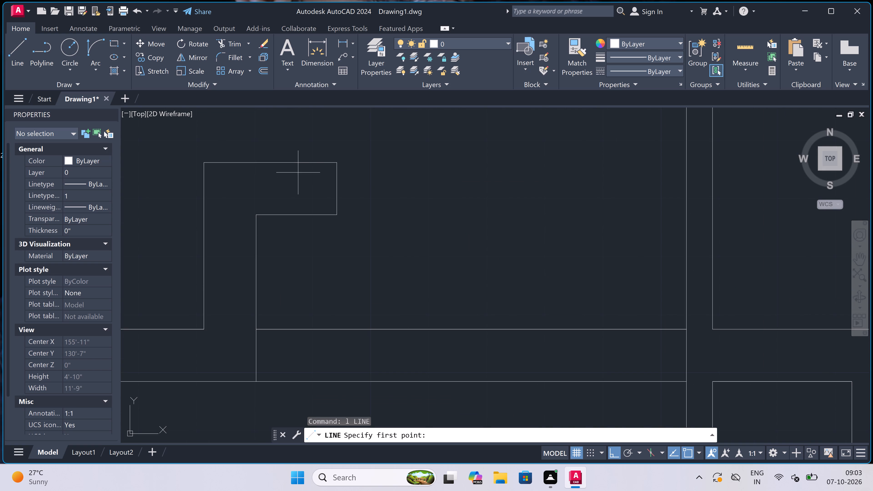
pyautogui.click(332, 162)
pyautogui.click(683, 164)
pyautogui.press('Escape')
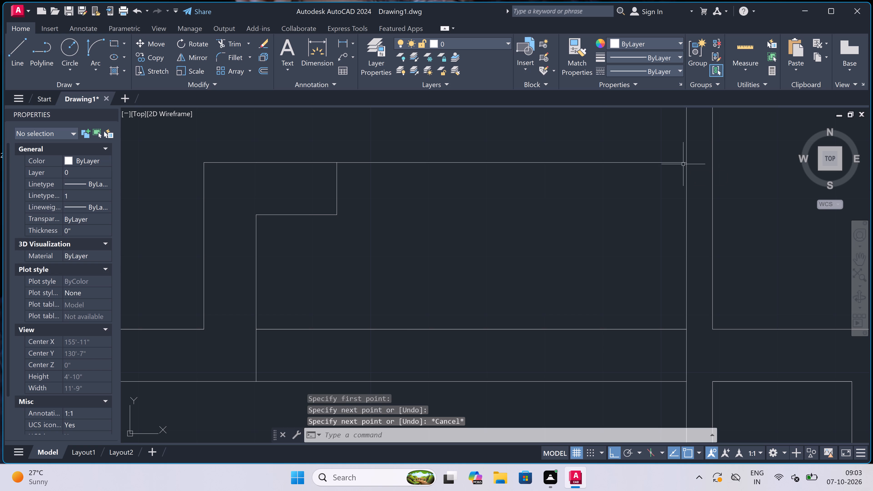
pyautogui.press('space')
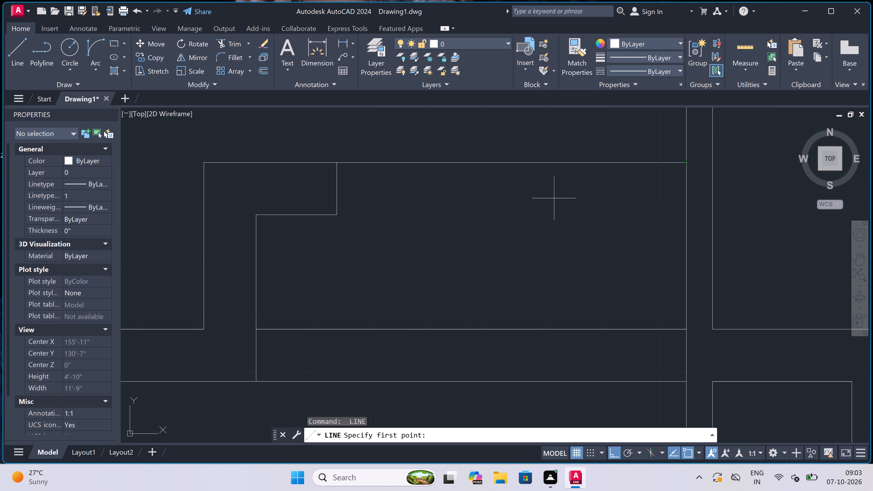
pyautogui.moveTo(336, 216); pyautogui.dragTo(341, 217)
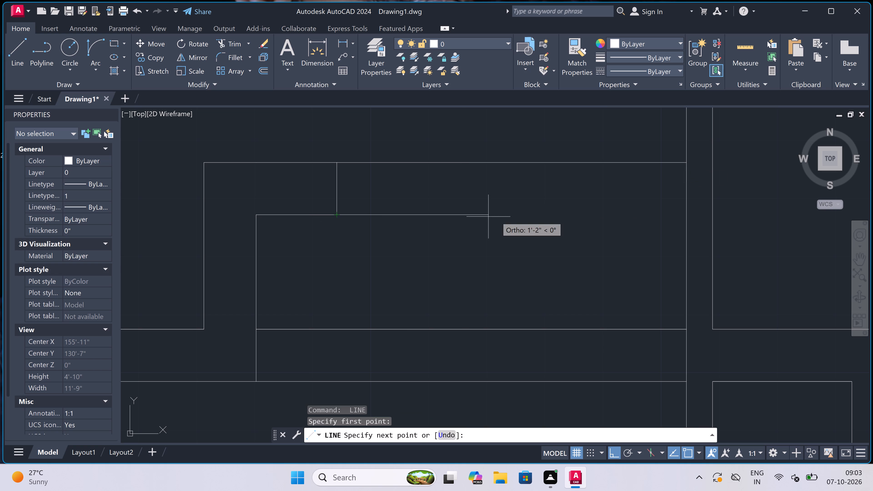
pyautogui.click(691, 214)
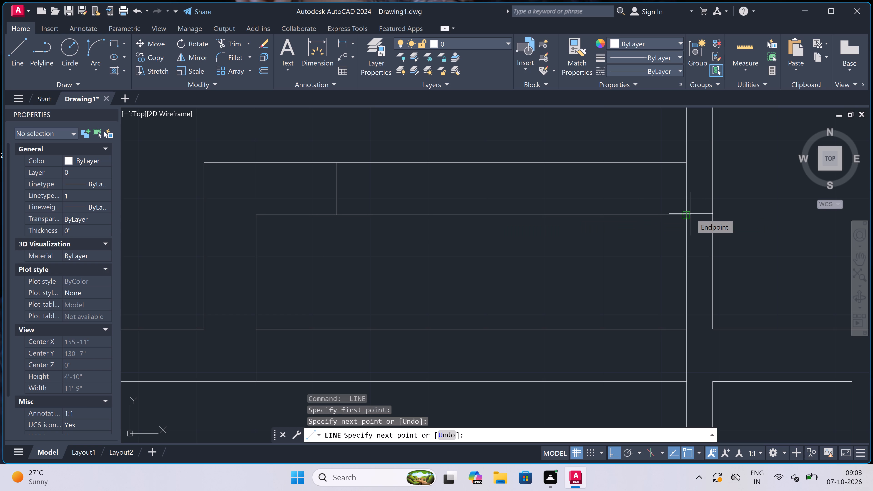
pyautogui.press('Escape')
# Draw a vertical jamb line between the two horizontal lines near the right partition, plus a centre line back to the hooked arm's end.
pyautogui.press('space')
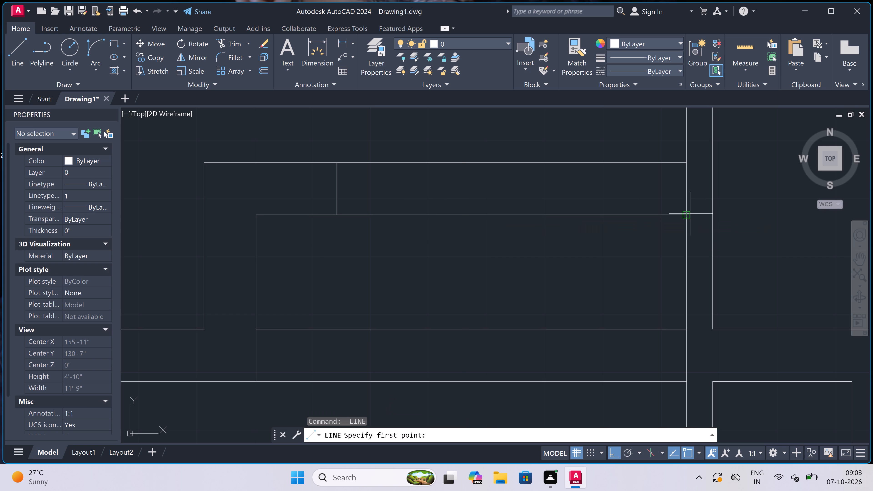
pyautogui.moveTo(645, 160); pyautogui.dragTo(645, 163)
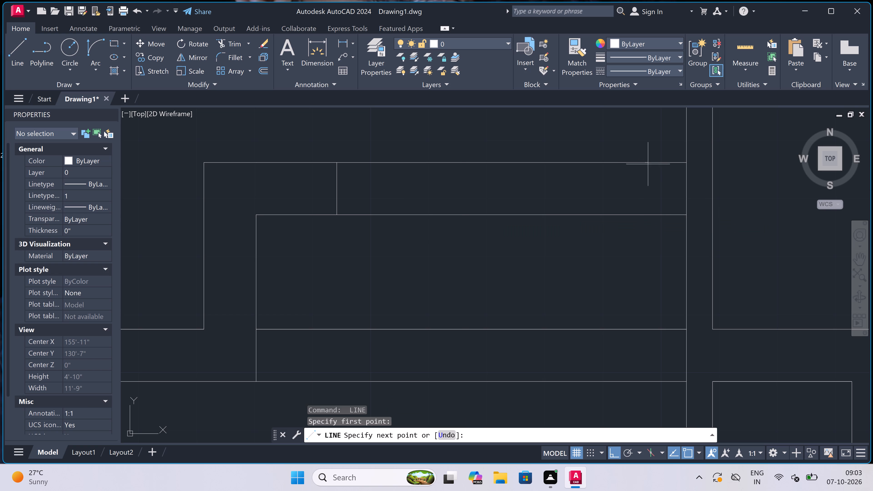
pyautogui.click(647, 213)
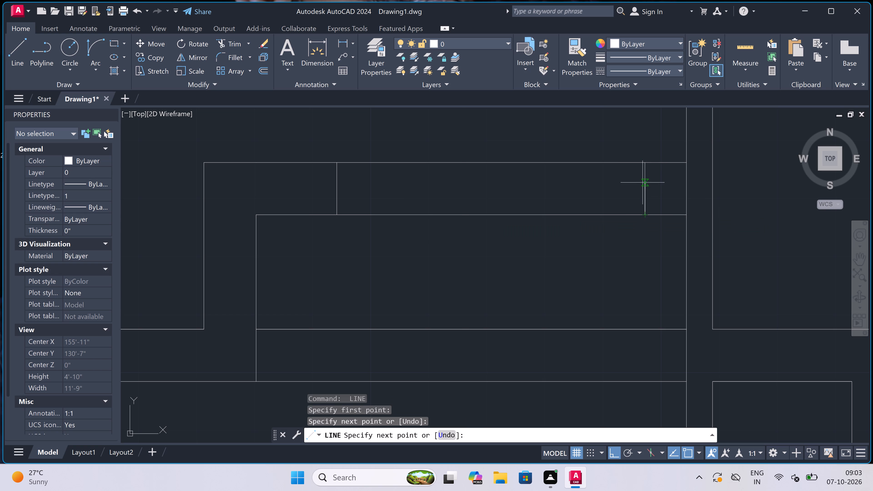
pyautogui.click(644, 184)
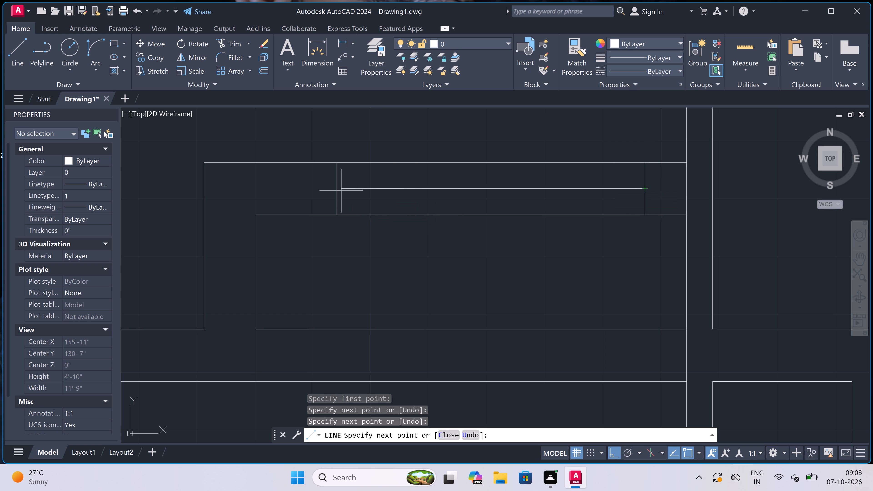
pyautogui.click(335, 192)
pyautogui.press('Escape')
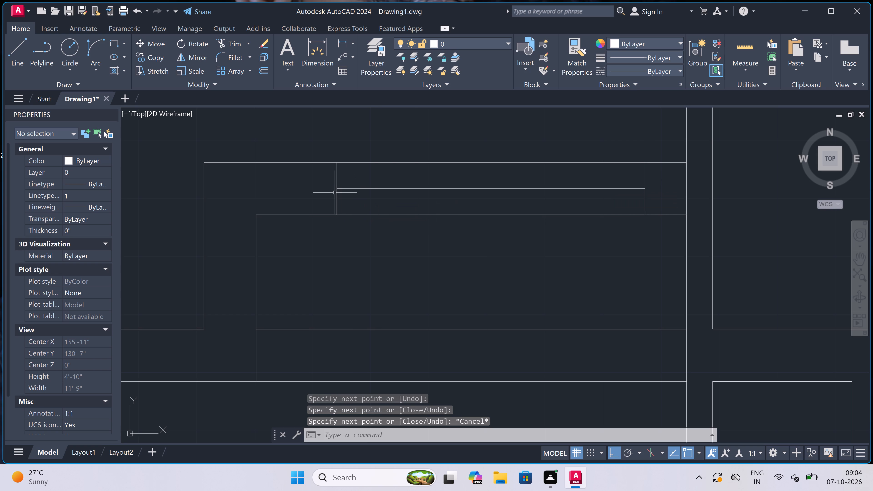
# Trim the upper and lower horizontal lines between the hooked arm's end and the new jamb, keeping the centre line.
pyautogui.write('tr')
pyautogui.press('space')
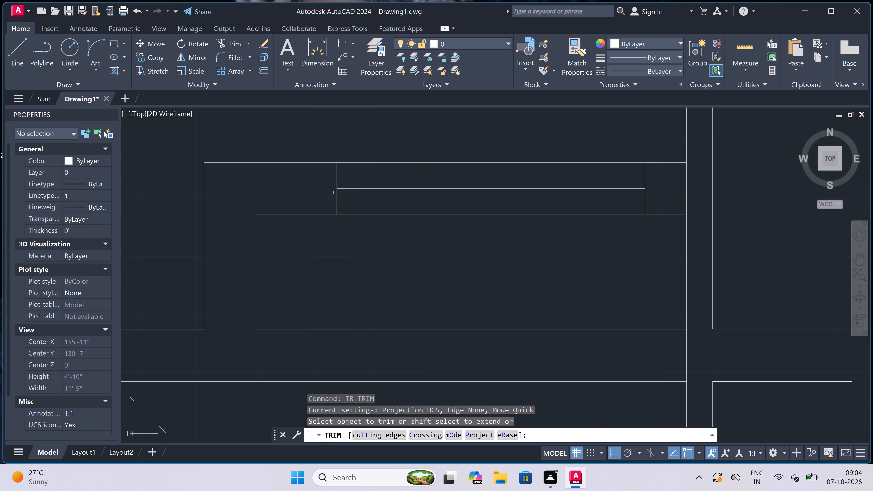
pyautogui.click(352, 209)
pyautogui.click(374, 243)
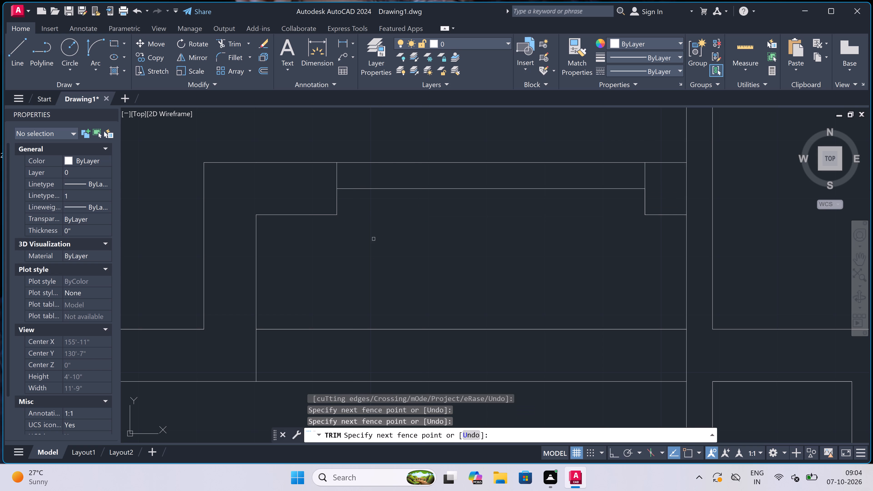
pyautogui.click(382, 161)
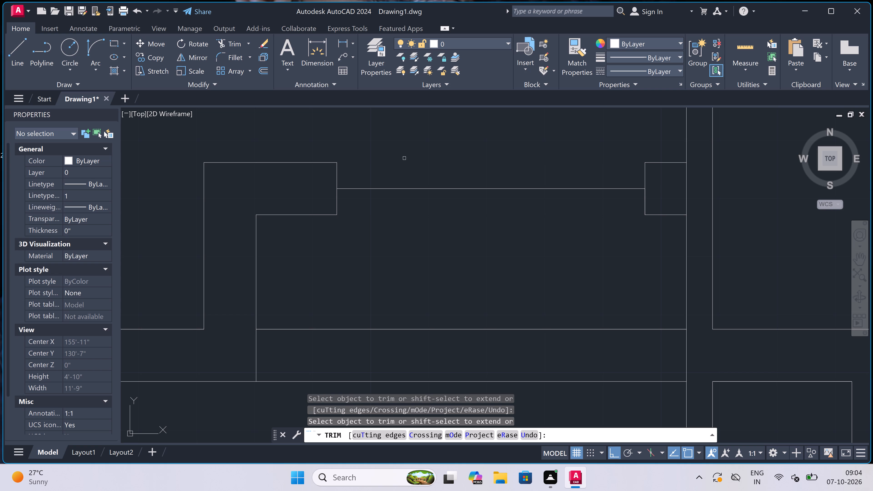
# Trim the bottom wall's inner and outer lines between the hooked outline's right upright and the partition to its right.
pyautogui.scroll(-2, 419, 156)
pyautogui.click(410, 198)
pyautogui.click(419, 247)
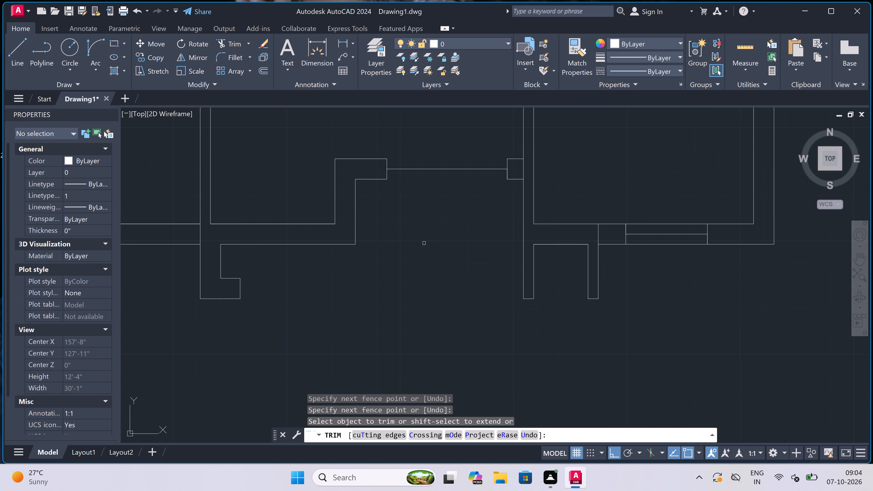
pyautogui.scroll(-1, 424, 244)
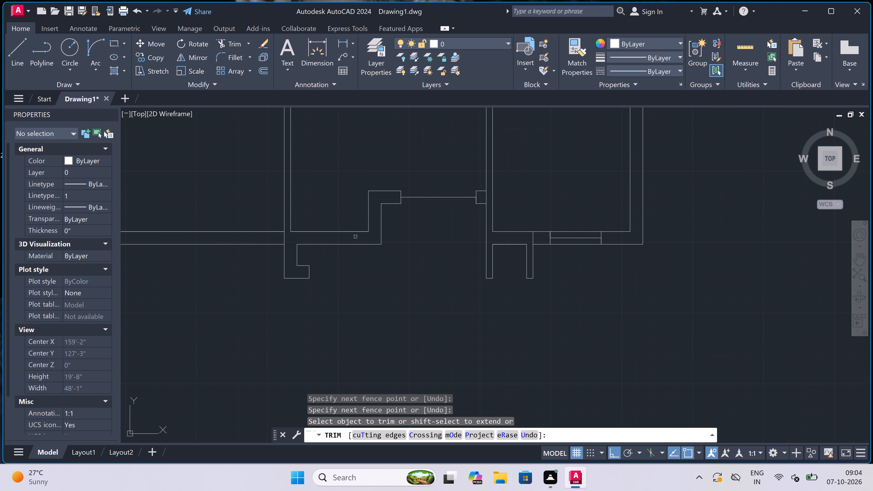
pyautogui.scroll(-2, 417, 266)
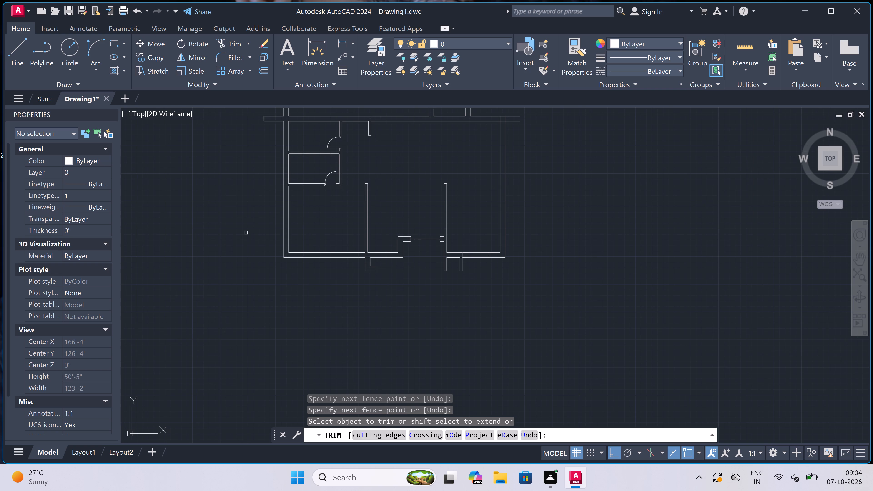
pyautogui.scroll(1, 240, 232)
pyautogui.scroll(2, 265, 244)
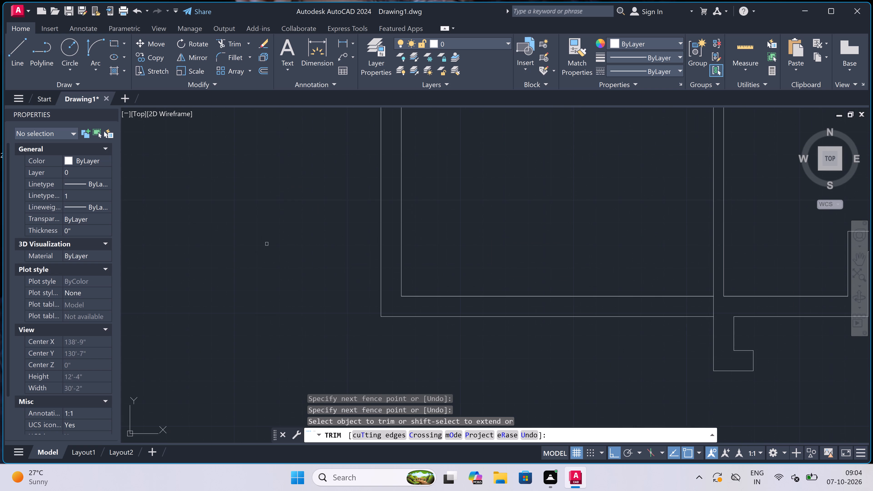
pyautogui.press('Escape')
# Draw a 9" wide upright outline in the left room, rising from the bottom wall's outer line to the level of the hooked outline's top.
pyautogui.write('l')
pyautogui.press('space')
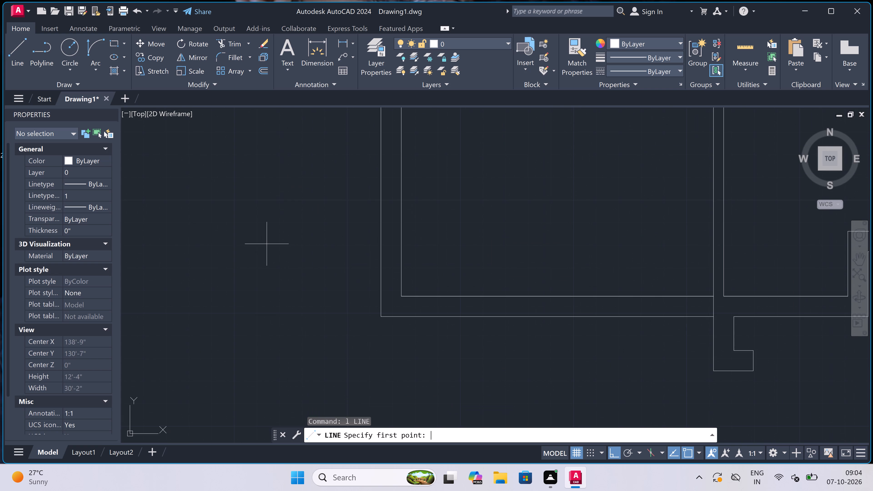
pyautogui.scroll(-1, 267, 244)
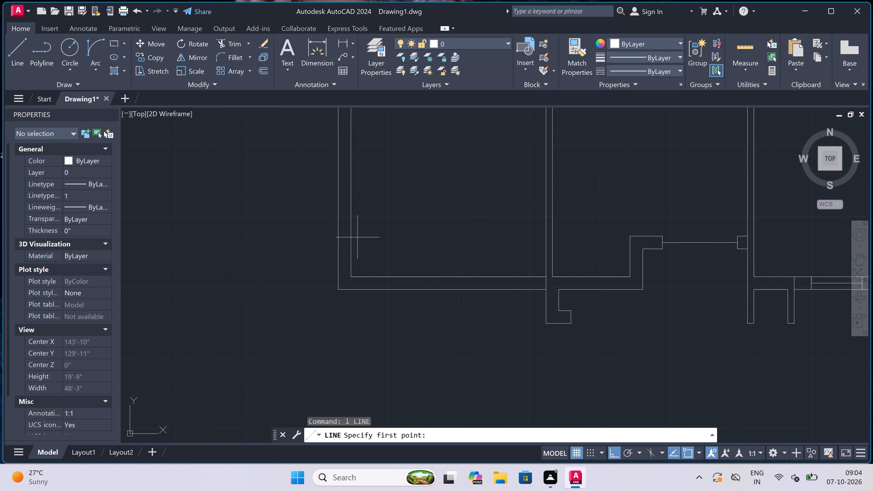
pyautogui.scroll(1, 409, 232)
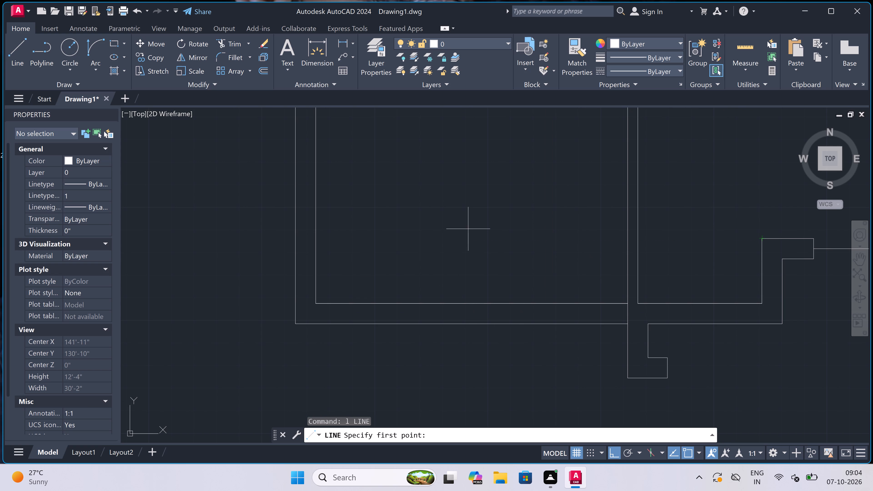
pyautogui.click(457, 239)
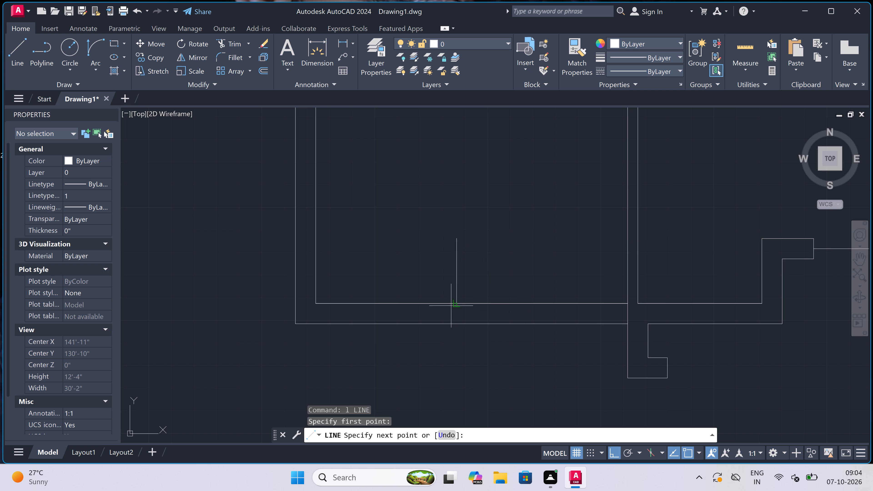
pyautogui.click(454, 324)
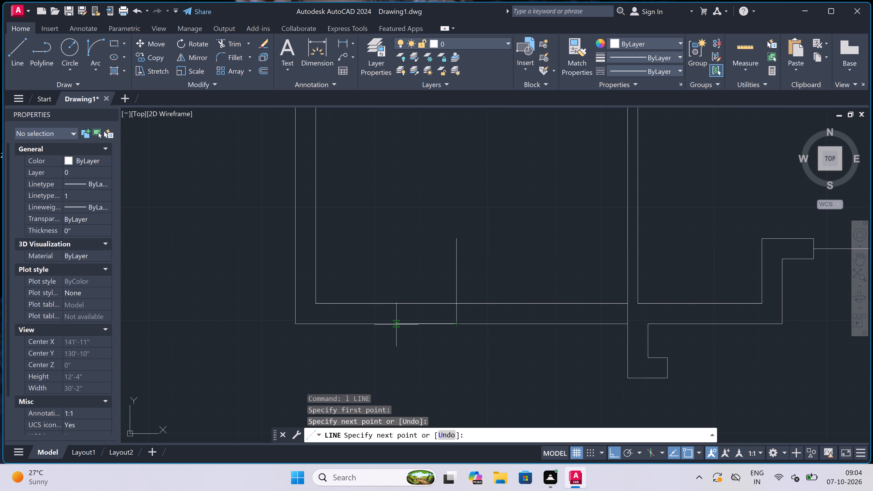
pyautogui.press('8')
pyautogui.press('BackSpace')
pyautogui.write('9"')
pyautogui.press('space')
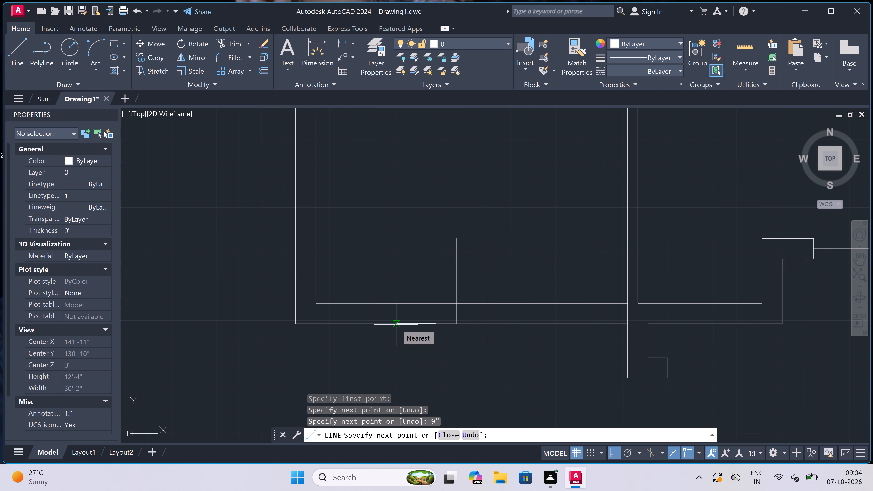
pyautogui.scroll(2, 436, 226)
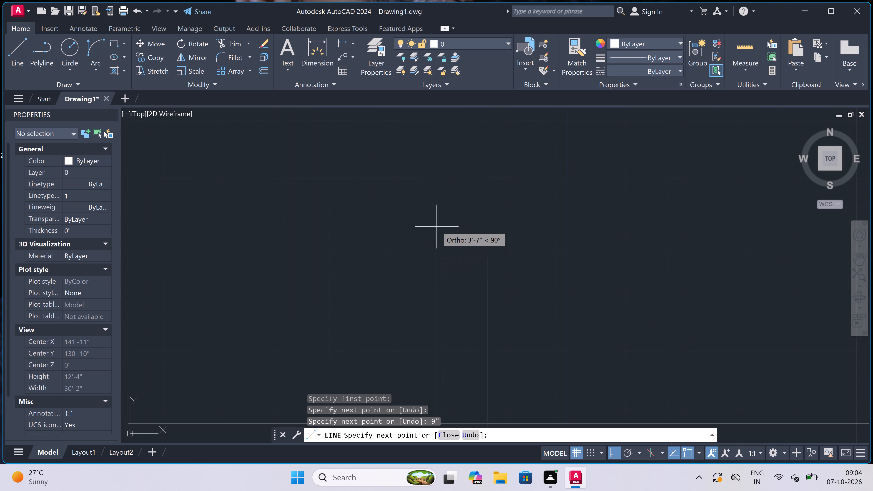
pyautogui.click(432, 259)
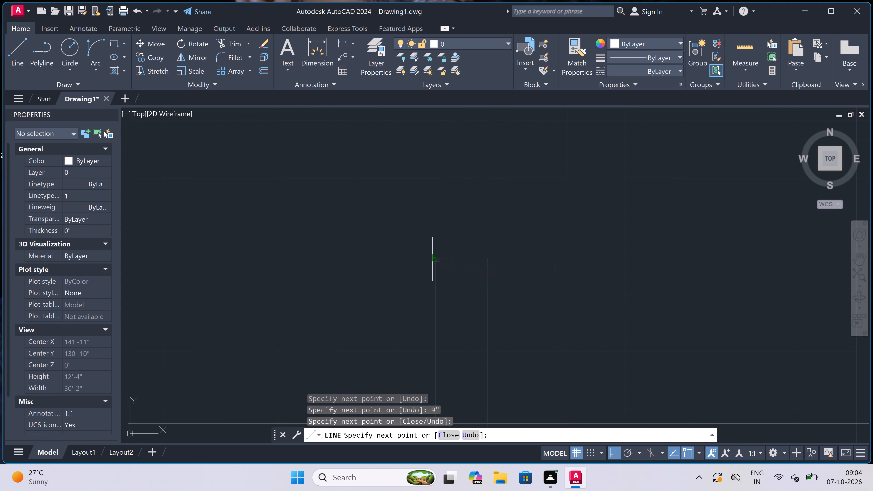
pyautogui.click(483, 259)
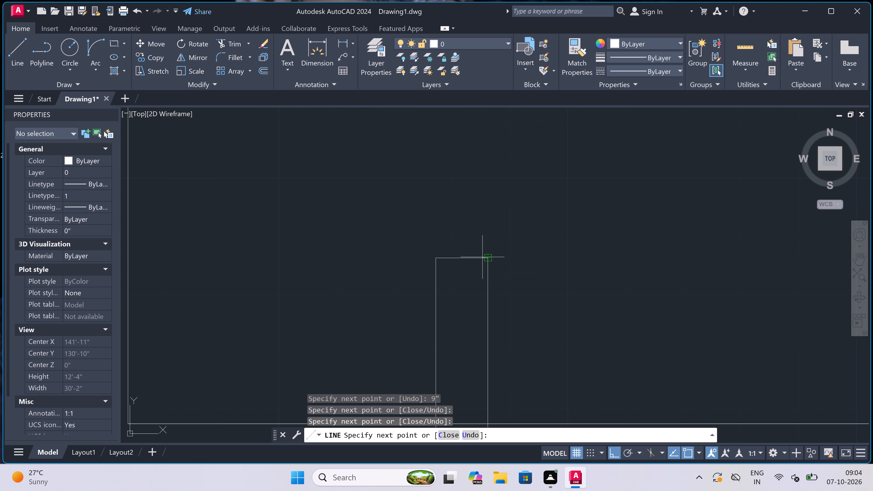
pyautogui.press('Escape')
# Trim the bottom wall's inner line between the new upright's sides and the upright's left side within the wall thickness.
pyautogui.write('tr')
pyautogui.press('space')
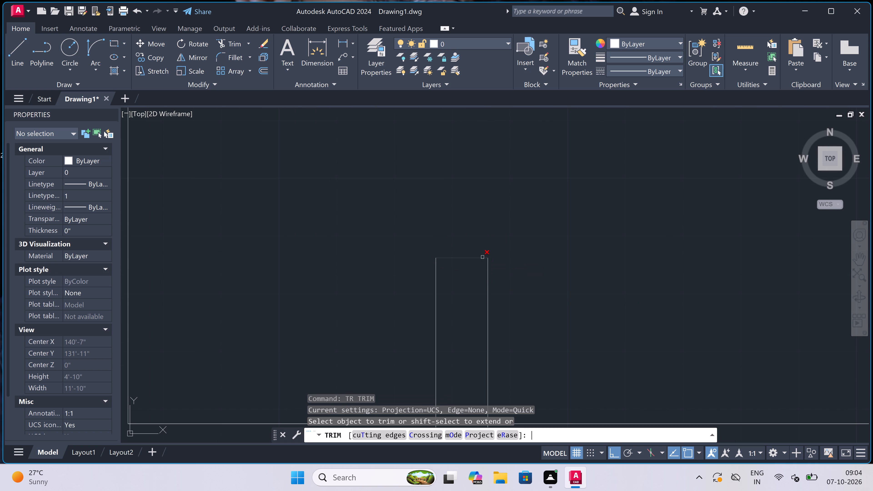
pyautogui.scroll(-3, 483, 257)
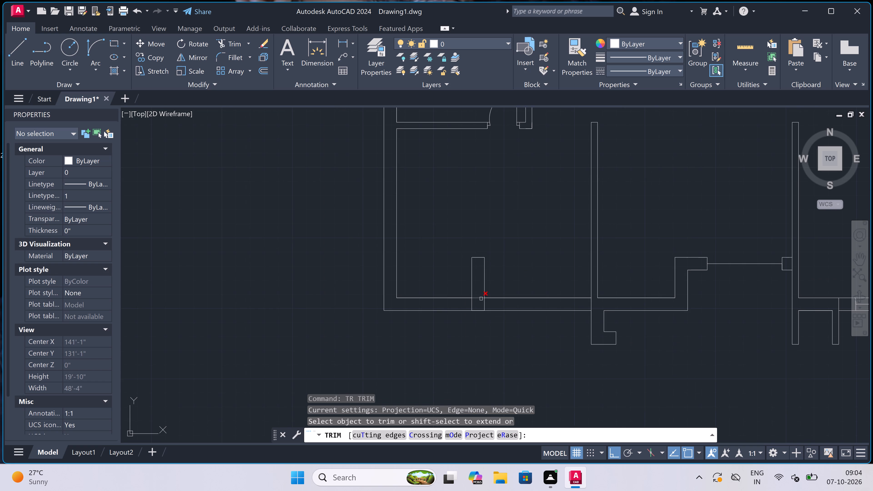
pyautogui.scroll(3, 481, 299)
pyautogui.click(477, 293)
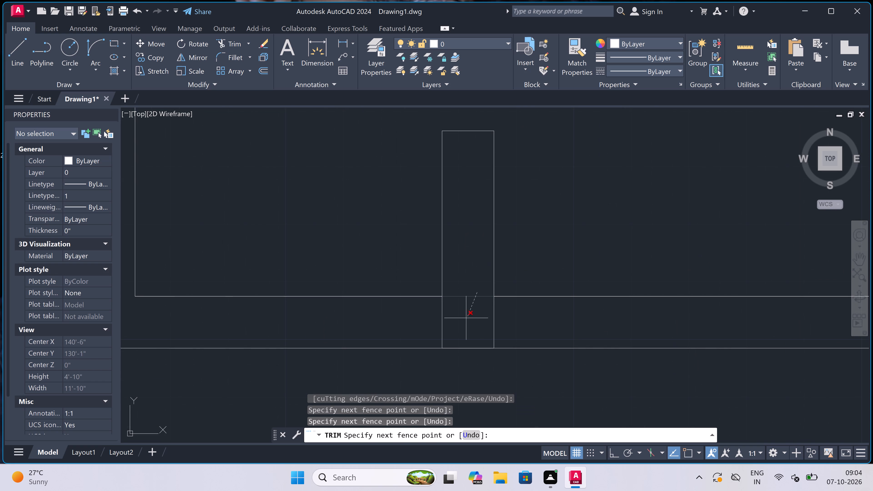
pyautogui.click(413, 323)
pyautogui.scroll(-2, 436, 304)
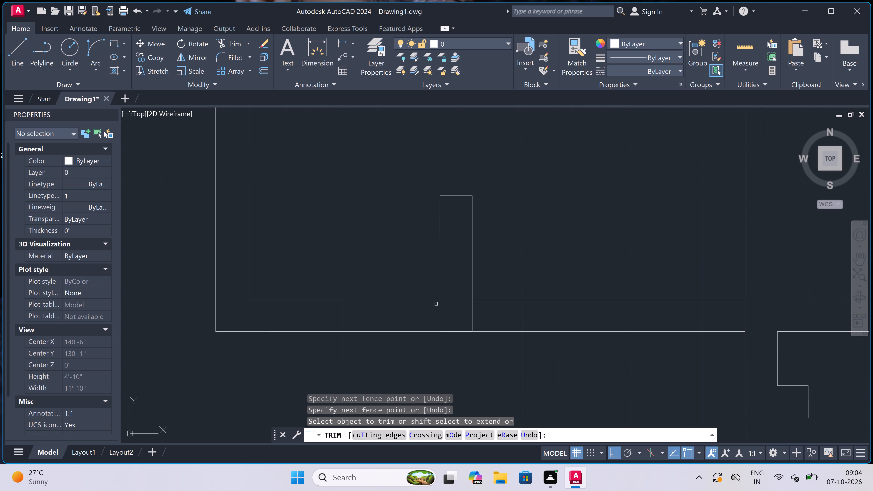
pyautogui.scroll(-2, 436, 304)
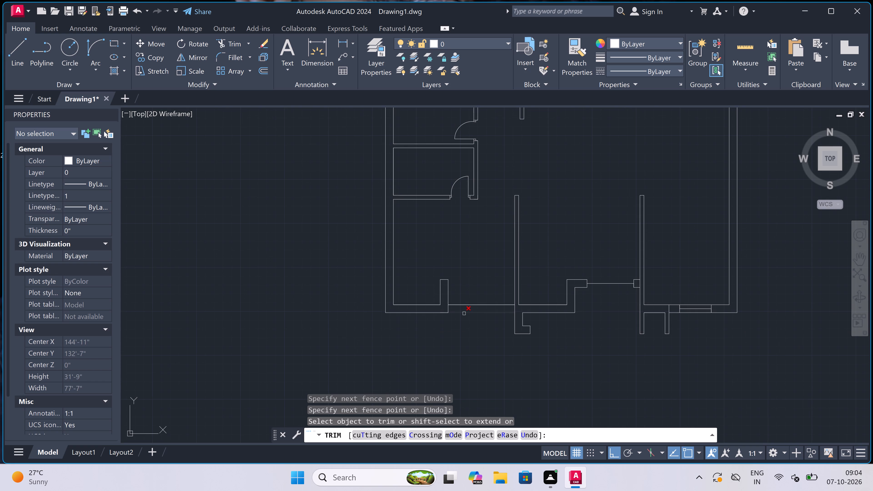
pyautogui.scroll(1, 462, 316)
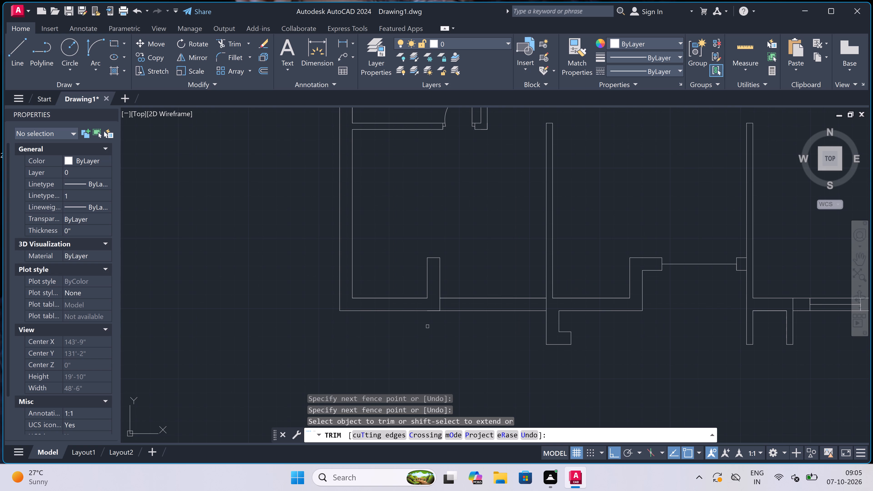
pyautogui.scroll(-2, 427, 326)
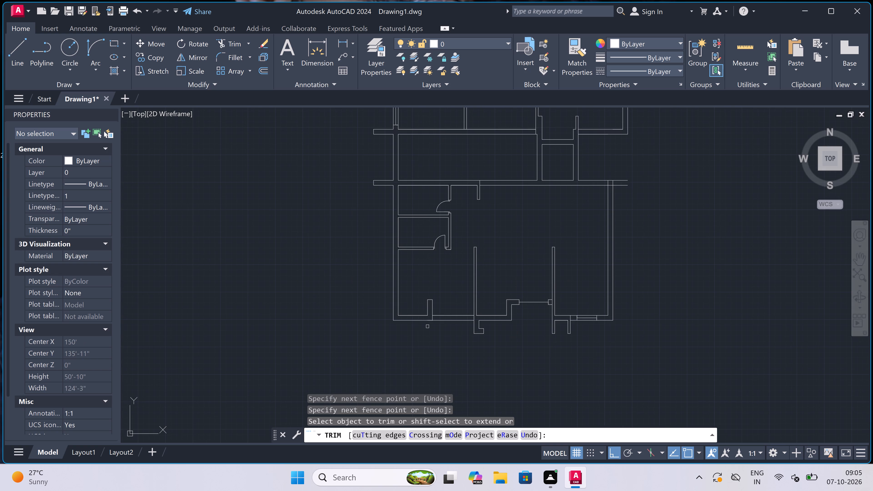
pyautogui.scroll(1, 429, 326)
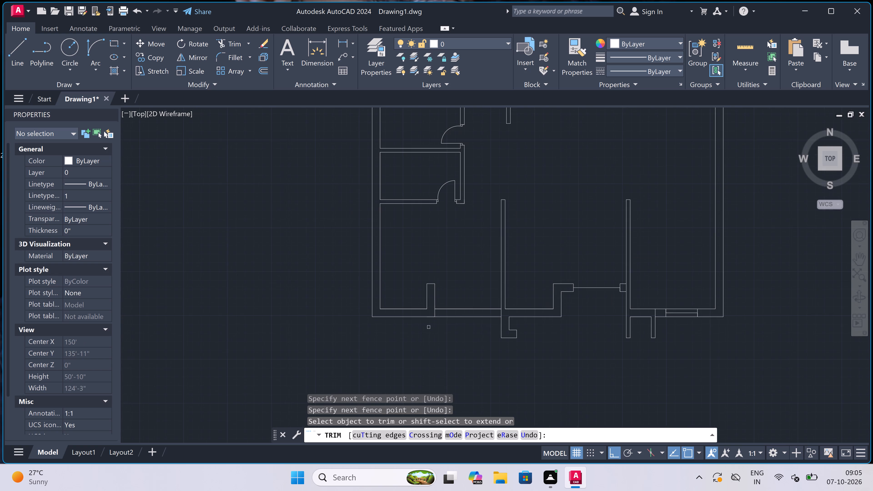
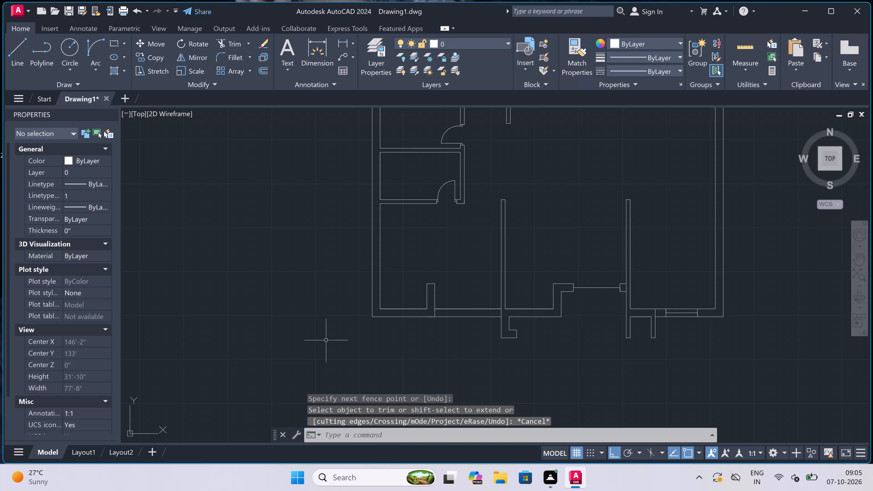
# Draw a 9" wide vertical wall between the two horizontal walls, starting 4'6" right of the small square room's right wall.
pyautogui.scroll(-2, 326, 340)
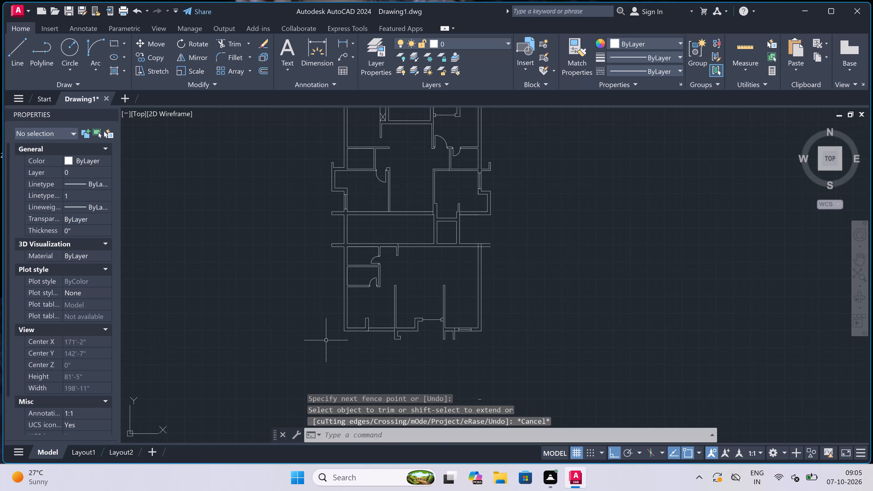
pyautogui.scroll(-1, 326, 340)
pyautogui.scroll(2, 375, 285)
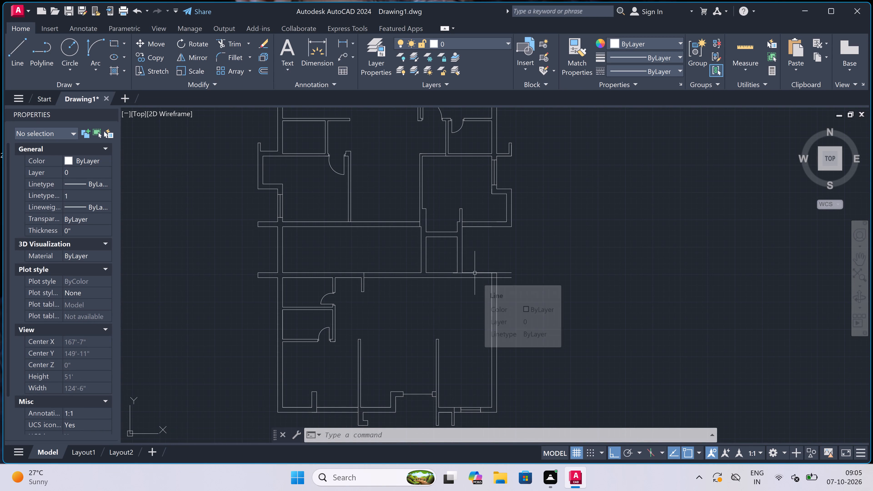
pyautogui.scroll(1, 510, 257)
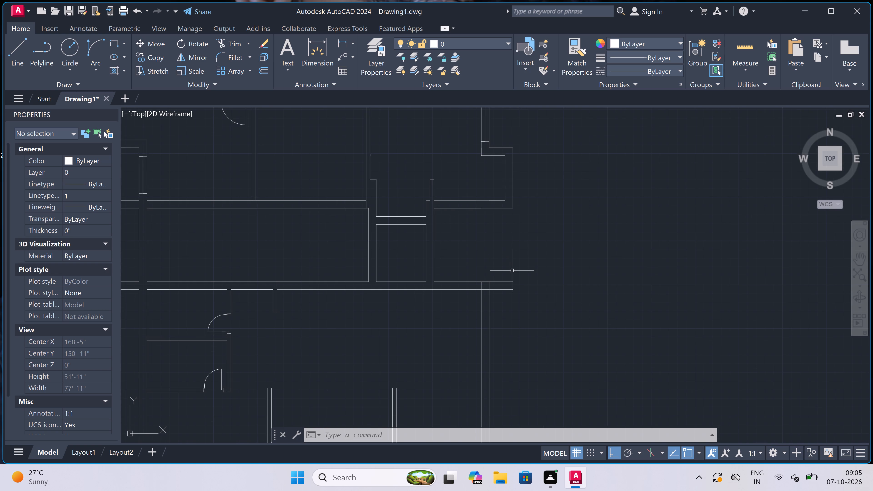
pyautogui.scroll(1, 503, 275)
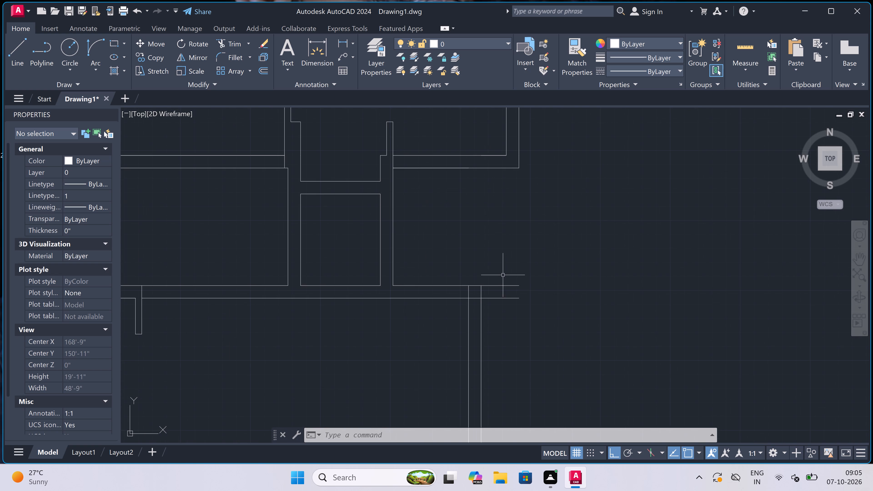
pyautogui.write('l')
pyautogui.press('space')
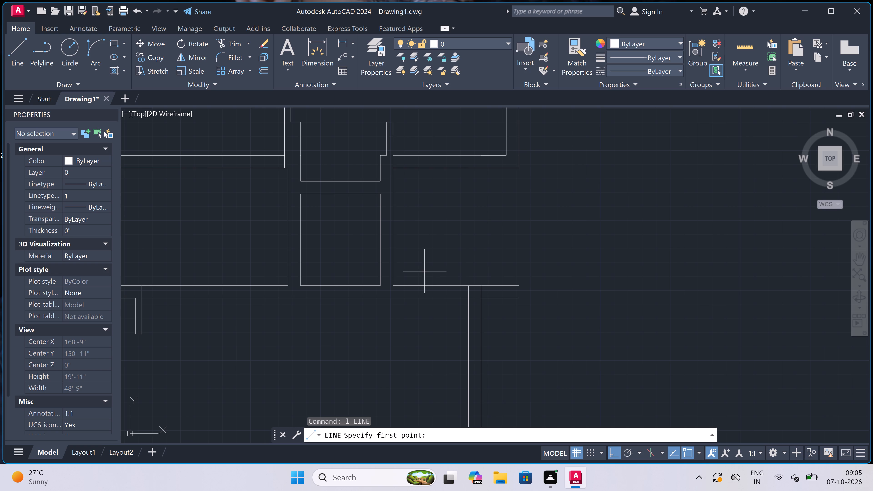
pyautogui.click(392, 284)
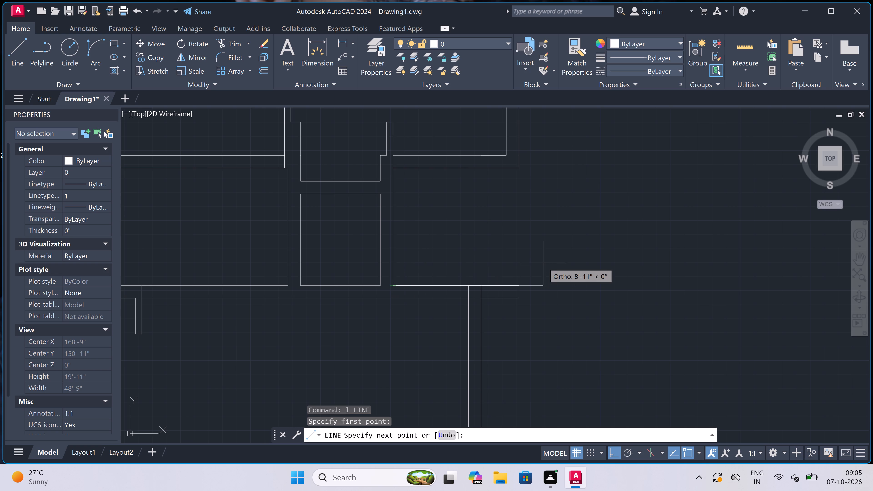
pyautogui.write("4'6")
pyautogui.write('"')
pyautogui.press('space')
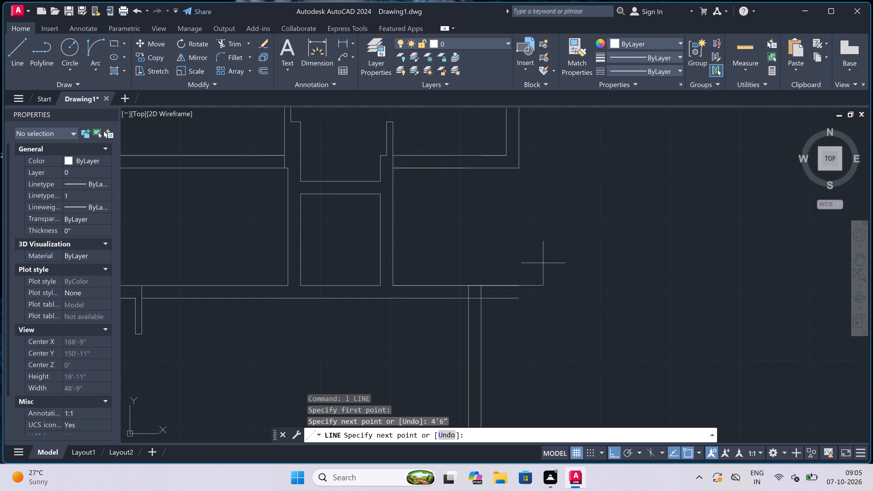
pyautogui.click(469, 166)
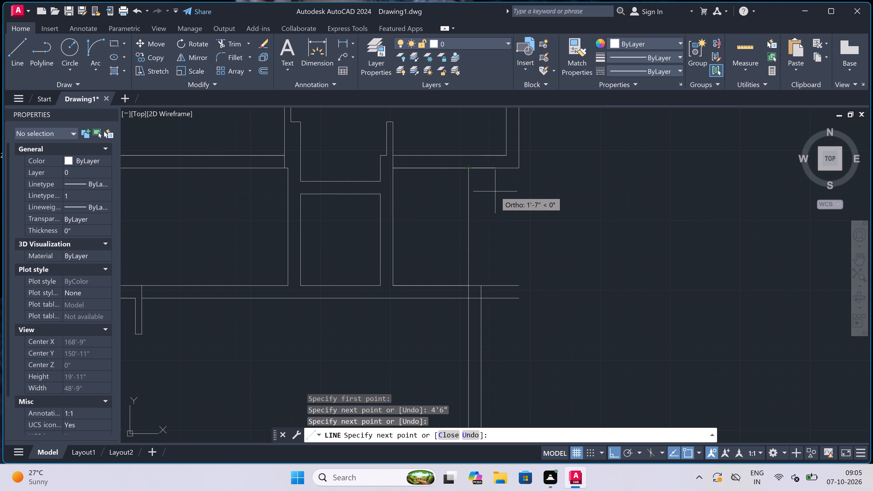
pyautogui.write('9"')
pyautogui.press('space')
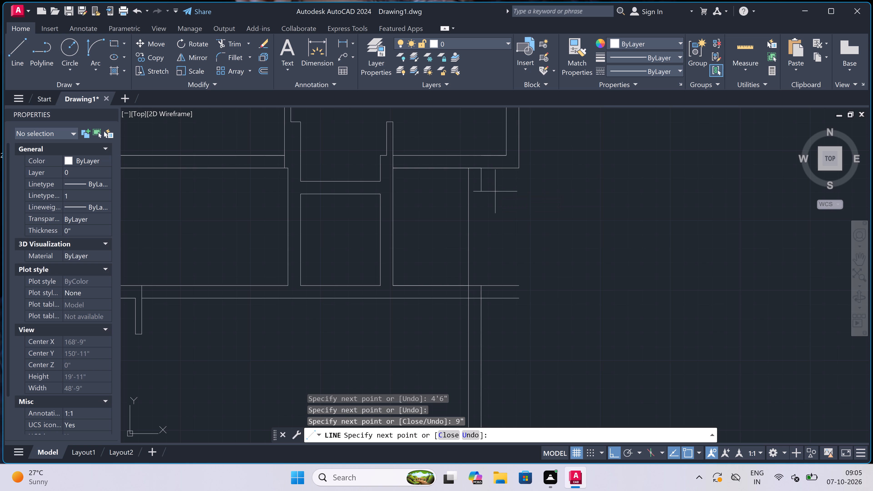
pyautogui.click(482, 284)
pyautogui.press('Escape')
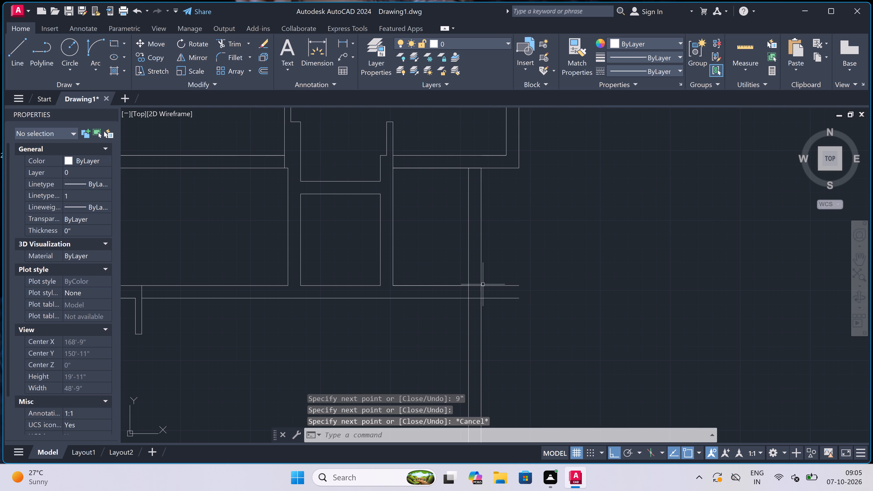
# Move the lower part of the plan, with its outer walls, partitions and lower door, straight down away from the horizontal wall.
pyautogui.scroll(-1, 483, 284)
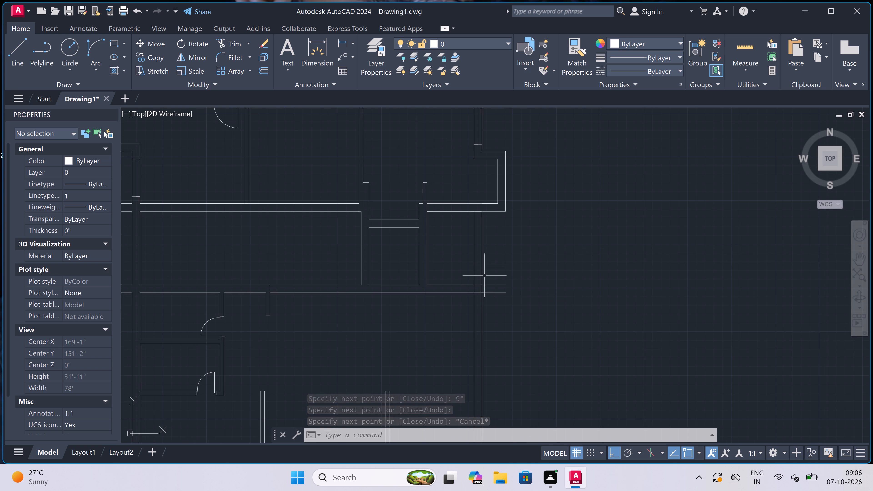
pyautogui.scroll(-2, 484, 276)
pyautogui.scroll(3, 478, 302)
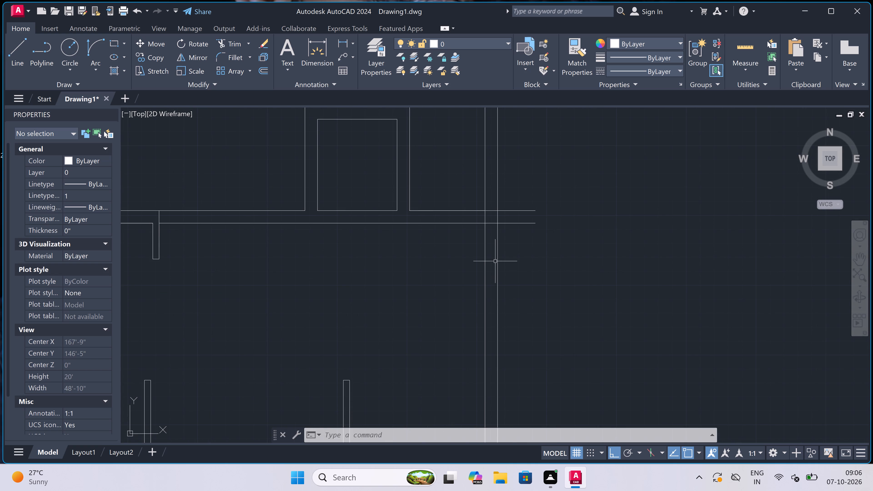
pyautogui.scroll(-3, 479, 234)
pyautogui.scroll(2, 464, 246)
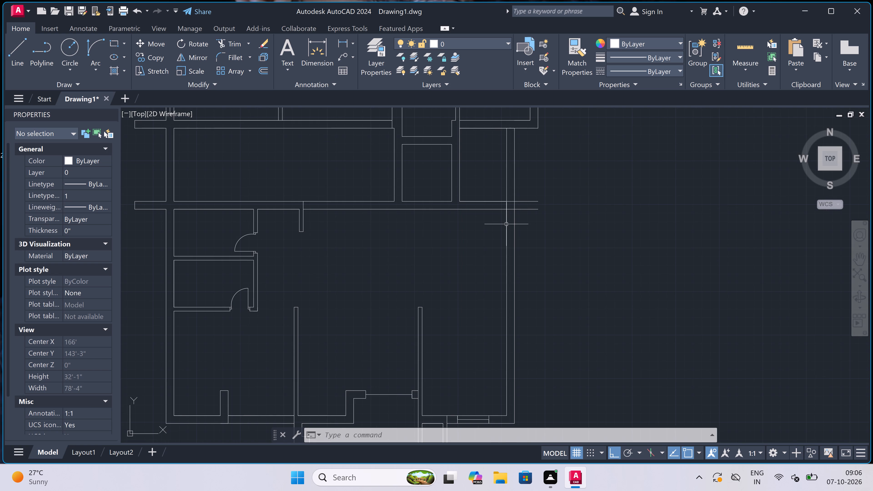
pyautogui.scroll(2, 506, 224)
pyautogui.scroll(-1, 511, 205)
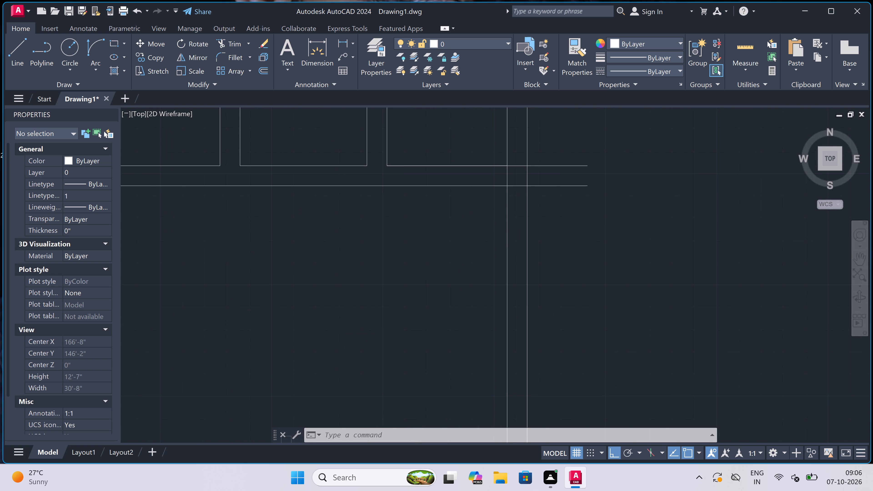
pyautogui.scroll(-1, 511, 205)
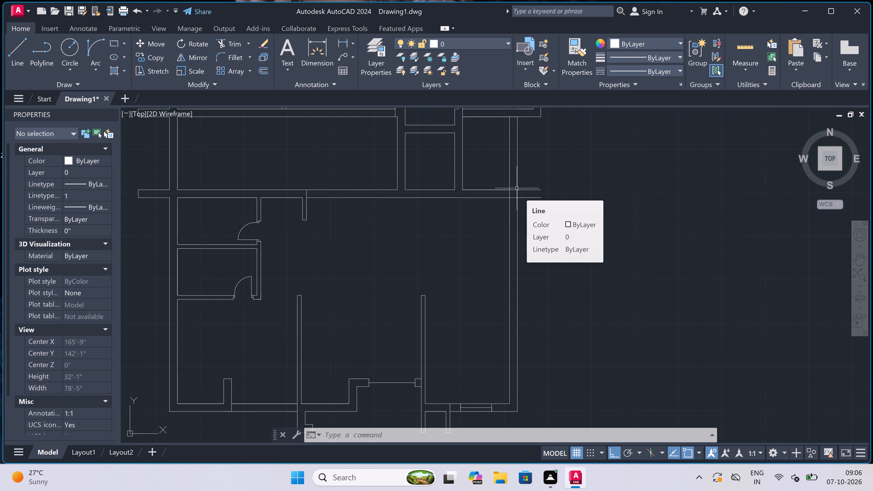
pyautogui.scroll(-1, 517, 188)
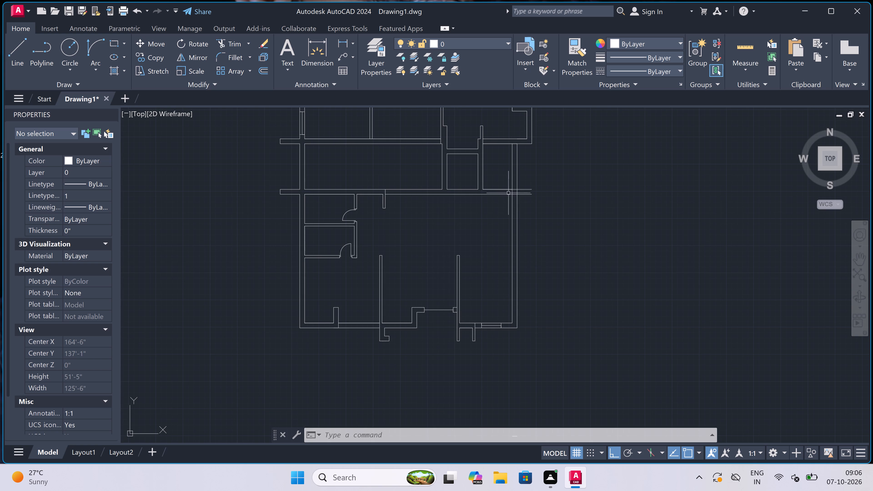
pyautogui.scroll(-2, 476, 203)
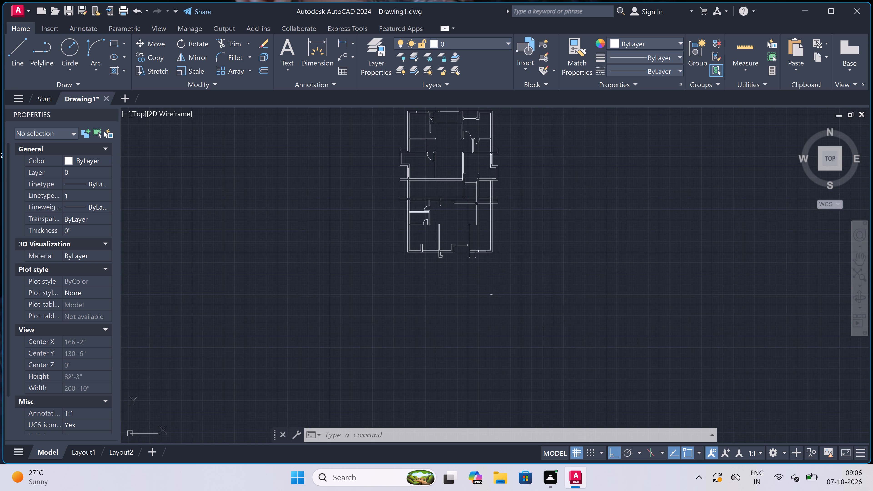
pyautogui.scroll(2, 469, 203)
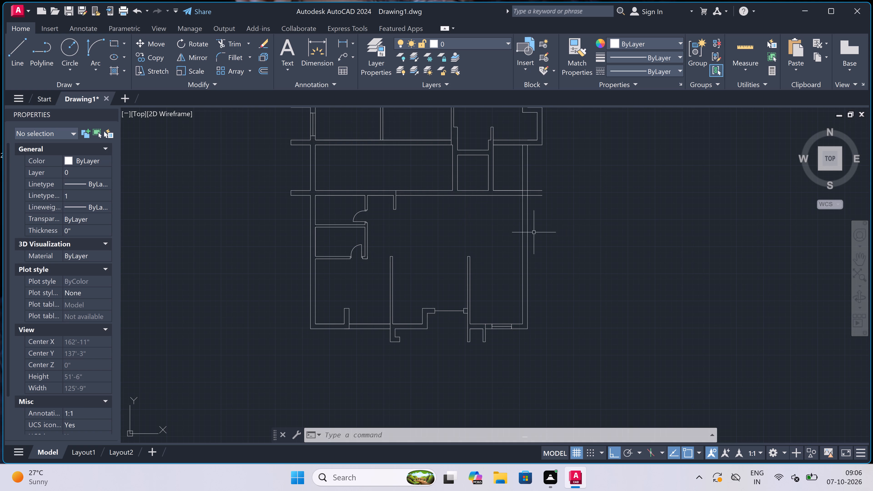
pyautogui.moveTo(549, 224); pyautogui.dragTo(541, 229)
pyautogui.click(221, 404)
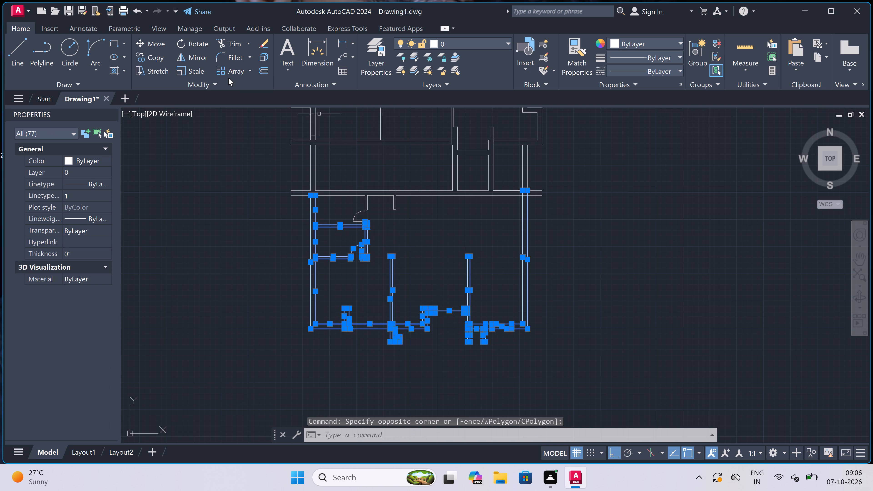
pyautogui.click(154, 40)
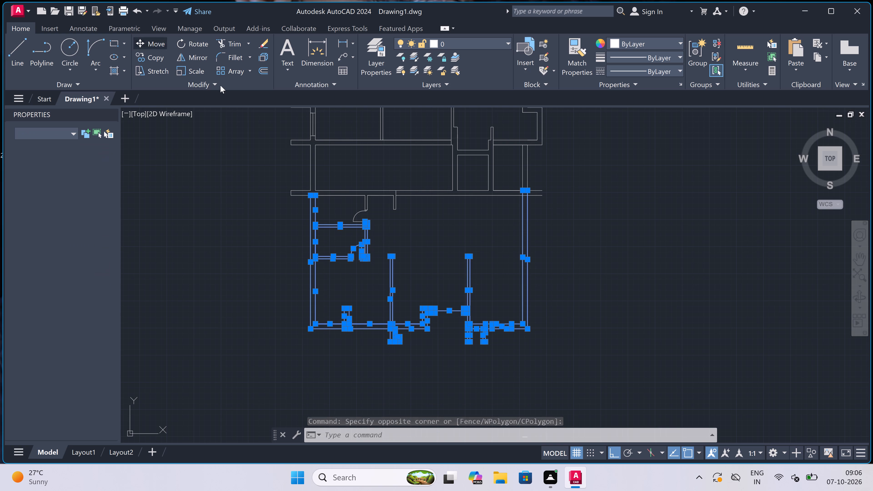
pyautogui.click(309, 195)
pyautogui.scroll(-3, 311, 263)
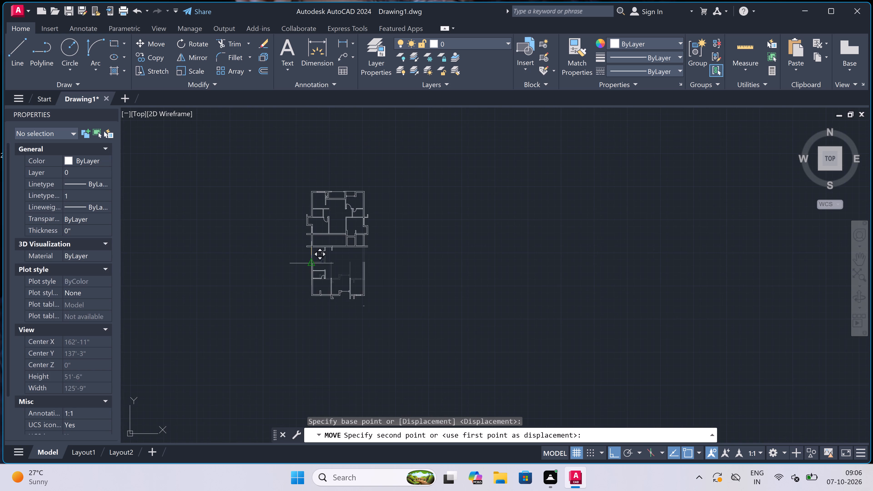
pyautogui.scroll(1, 310, 272)
pyautogui.click(310, 272)
# Delete the leftover door and short wall stubs hanging below the horizontal wall.
pyautogui.scroll(2, 300, 251)
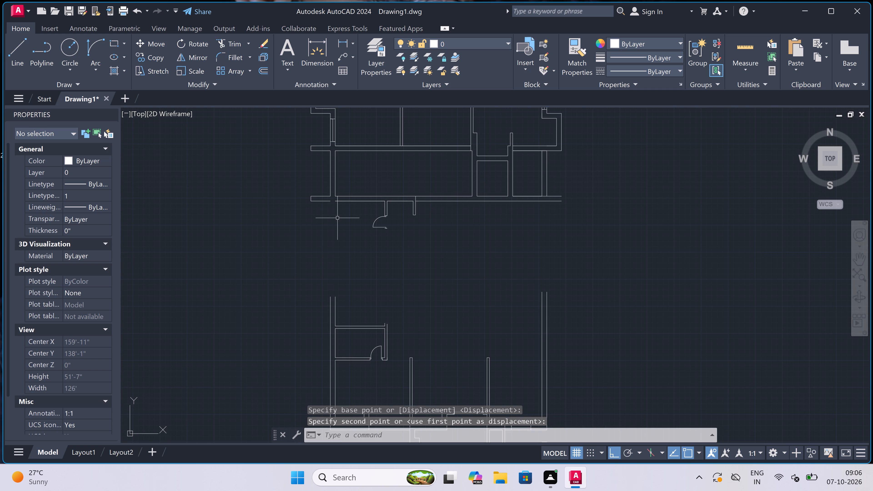
pyautogui.scroll(2, 402, 205)
pyautogui.click(444, 205)
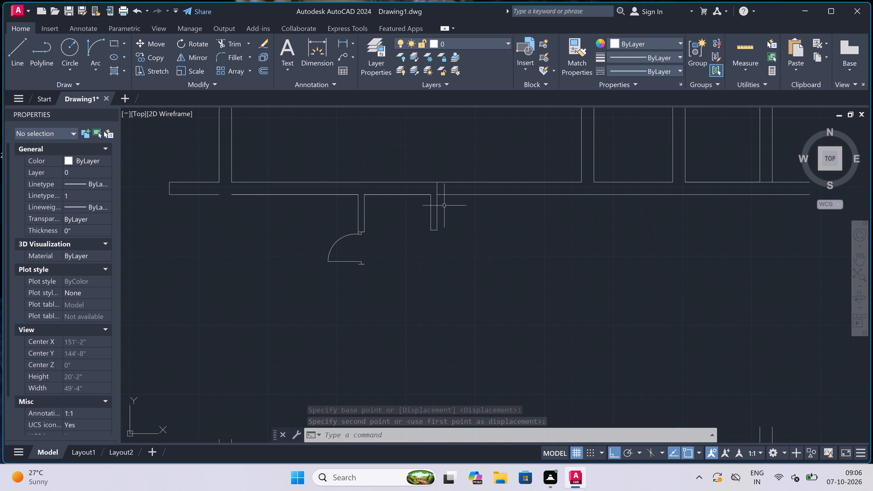
pyautogui.click(230, 295)
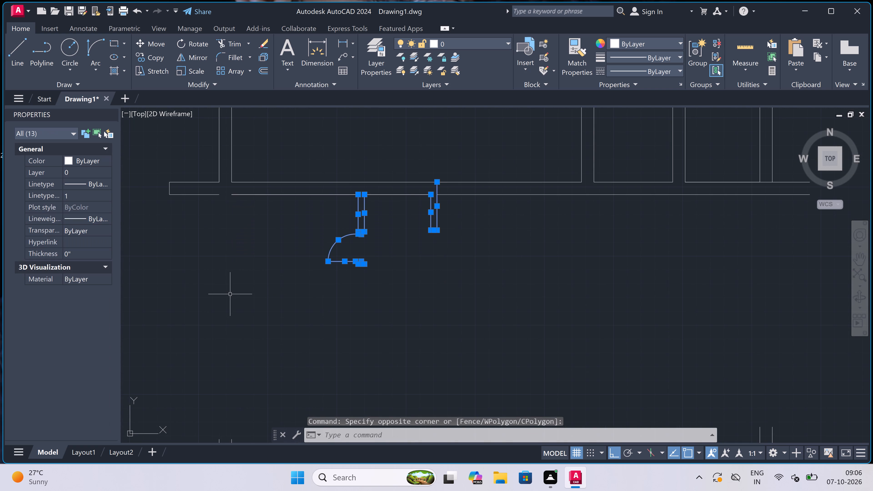
pyautogui.press('Delete')
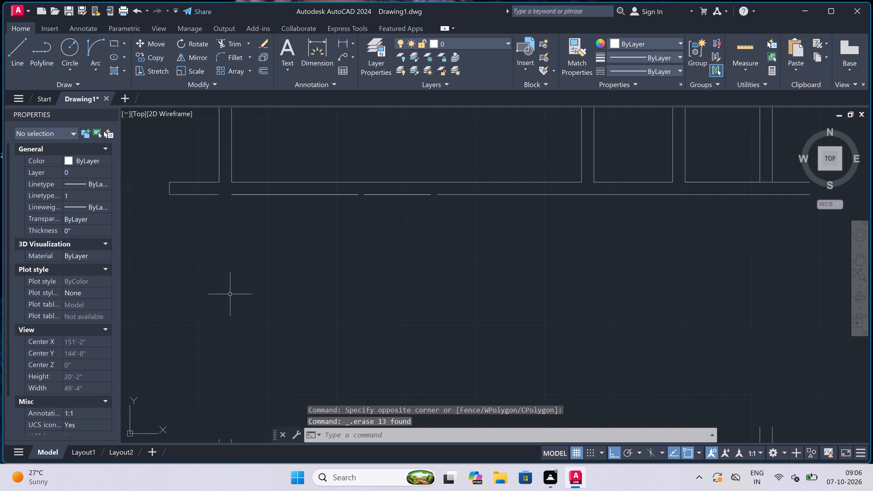
# Extend the segments of the horizontal wall's lower line to close the gaps where the side wall, door wall and stub joined.
pyautogui.write('ex')
pyautogui.press('space')
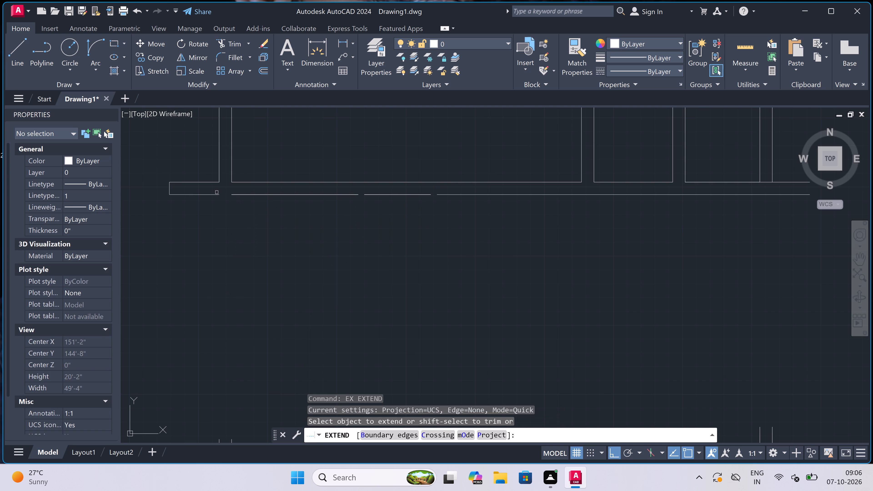
pyautogui.click(208, 189)
pyautogui.click(203, 228)
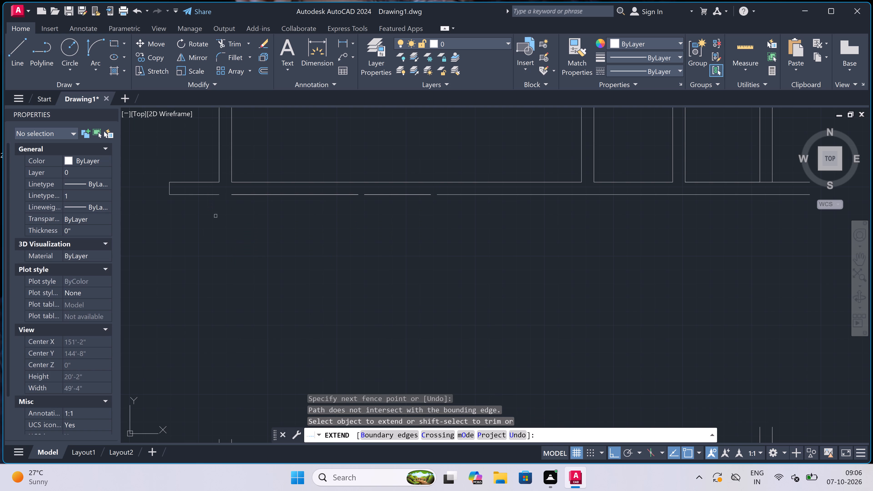
pyautogui.scroll(-3, 296, 184)
pyautogui.click(294, 188)
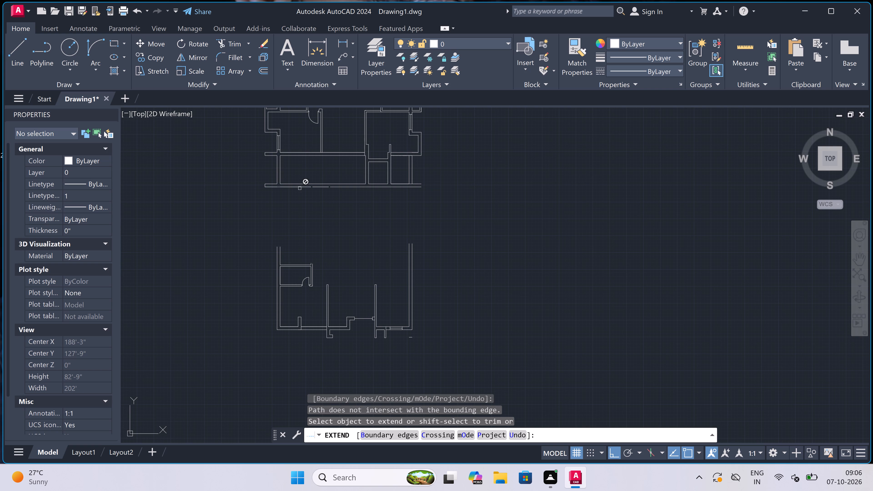
pyautogui.click(304, 188)
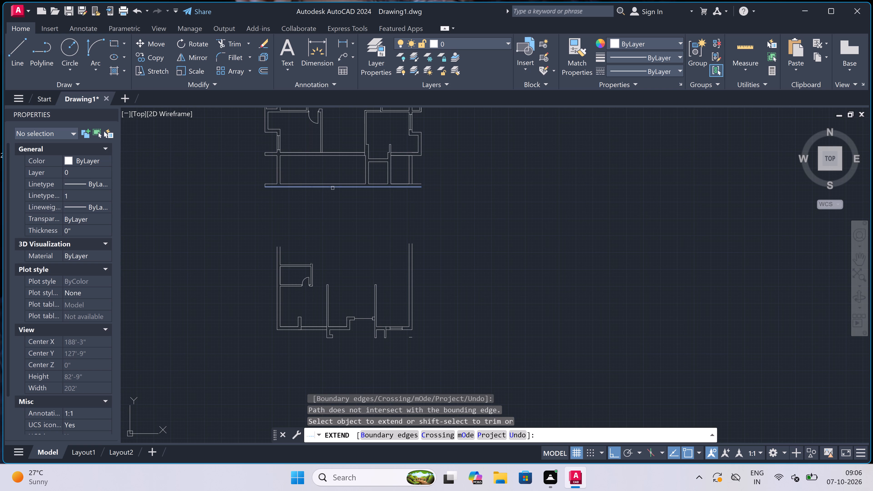
pyautogui.click(333, 188)
pyautogui.scroll(1, 327, 207)
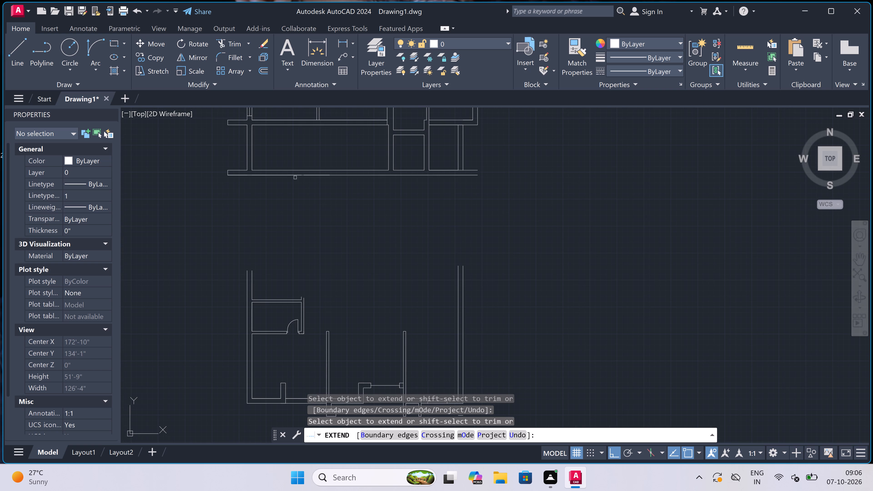
pyautogui.scroll(3, 294, 176)
pyautogui.scroll(1, 340, 173)
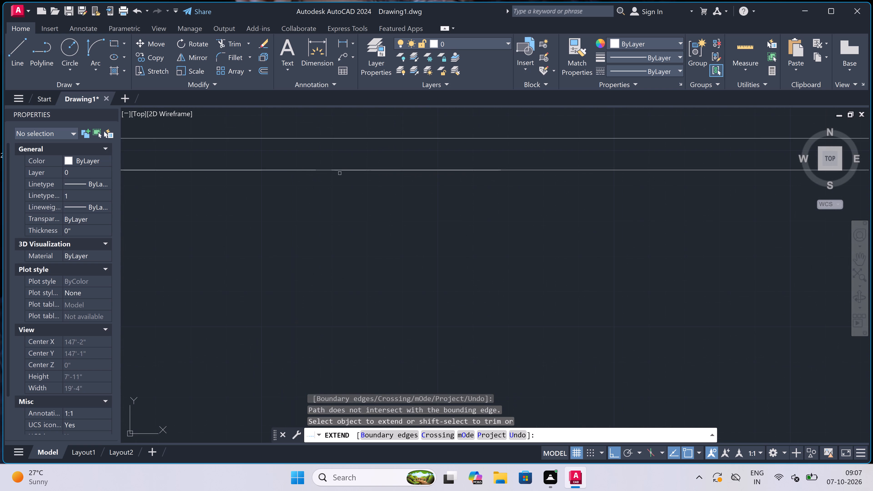
pyautogui.click(340, 170)
pyautogui.scroll(-3, 392, 233)
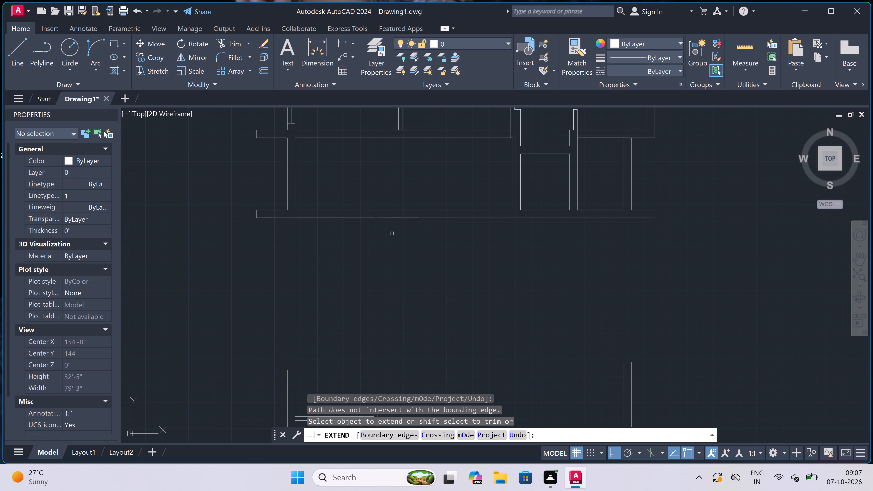
pyautogui.press('Escape')
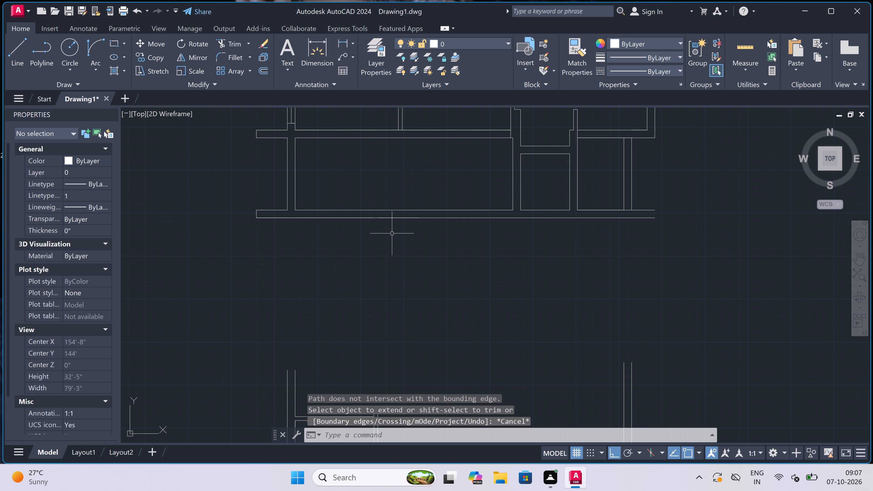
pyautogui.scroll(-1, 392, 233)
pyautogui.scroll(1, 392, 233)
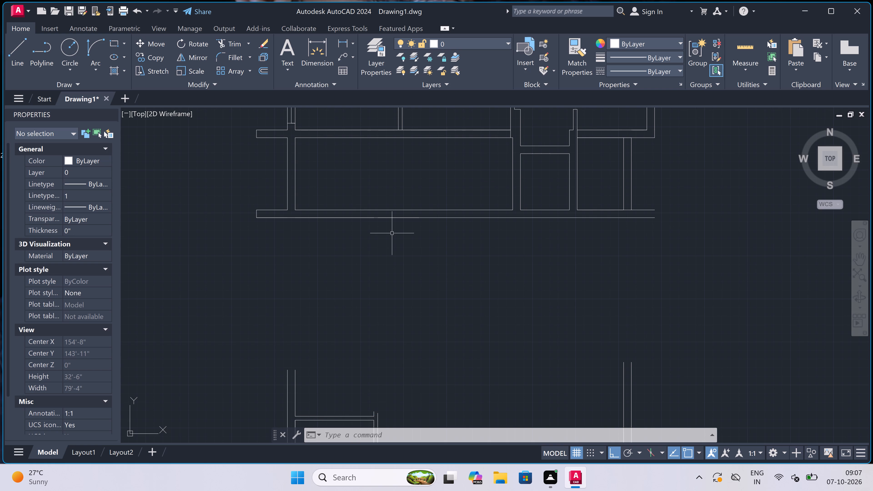
# Offset the lower line of the upper plan's bottom horizontal wall 10'10.5" downward into the gap.
pyautogui.press('o')
pyautogui.press('space')
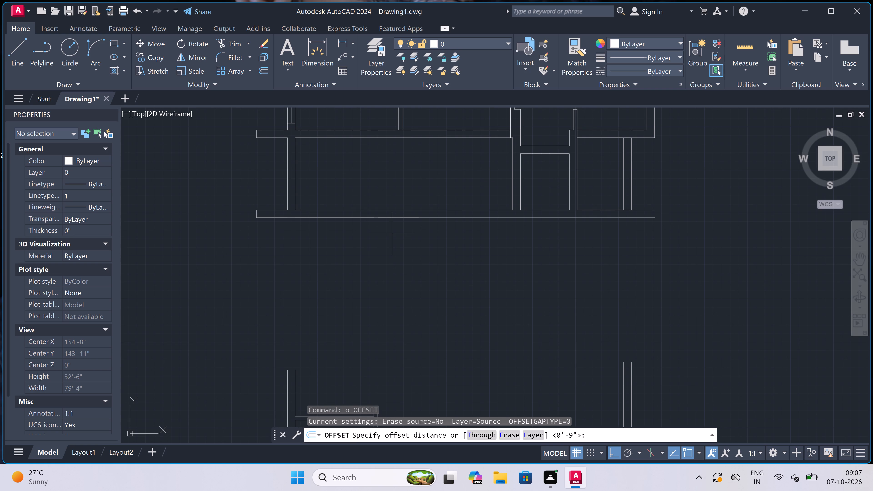
pyautogui.click(413, 220)
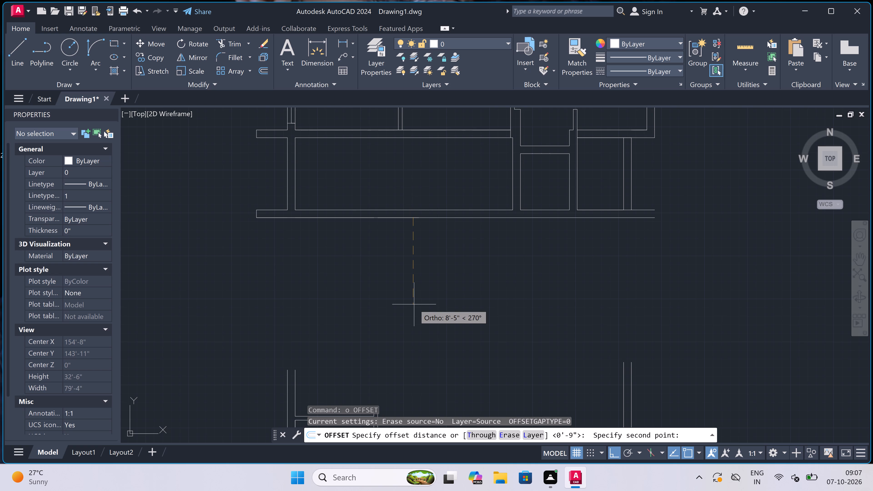
pyautogui.scroll(-2, 414, 304)
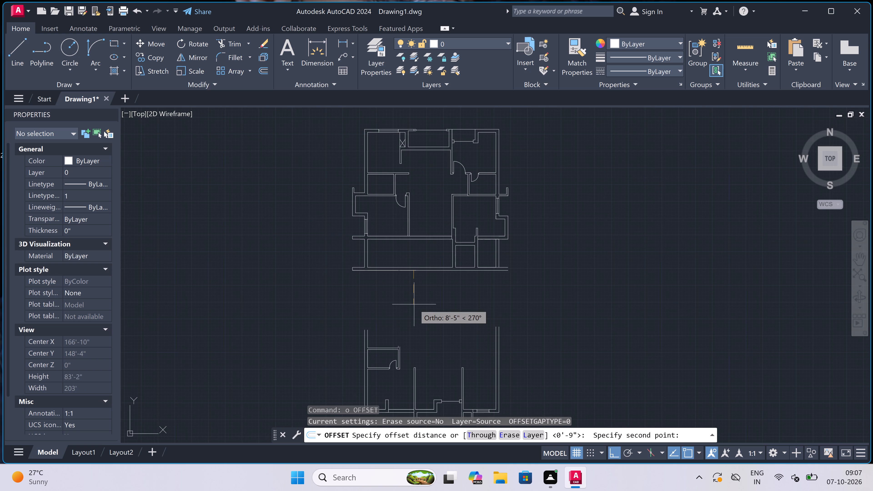
pyautogui.scroll(-1, 414, 304)
pyautogui.scroll(3, 414, 304)
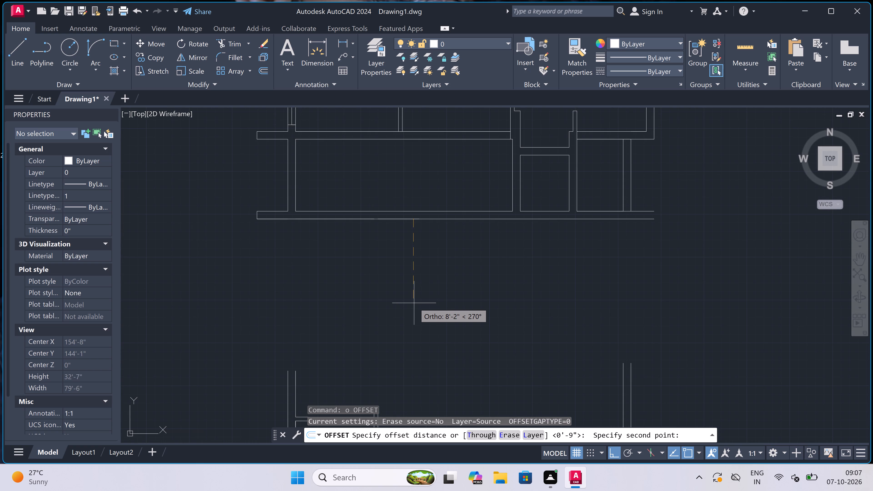
pyautogui.write("10'10.5")
pyautogui.write('"')
pyautogui.press('space')
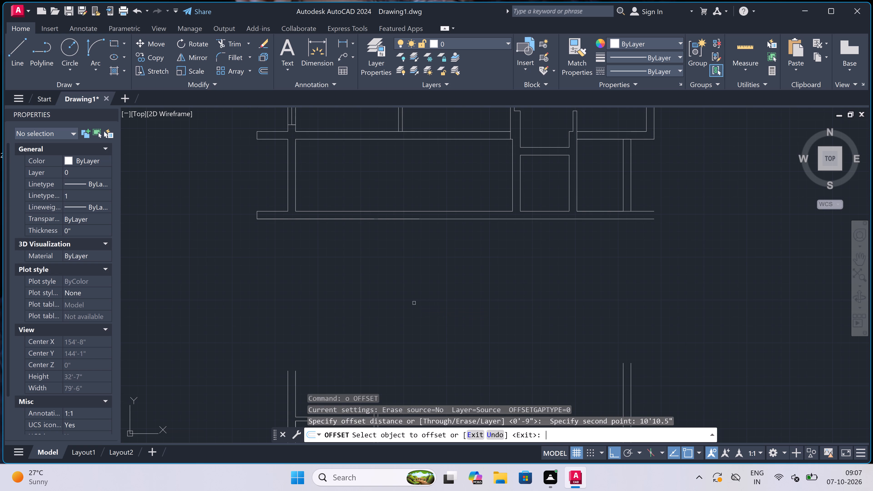
pyautogui.click(432, 220)
pyautogui.click(433, 279)
pyautogui.scroll(-3, 433, 279)
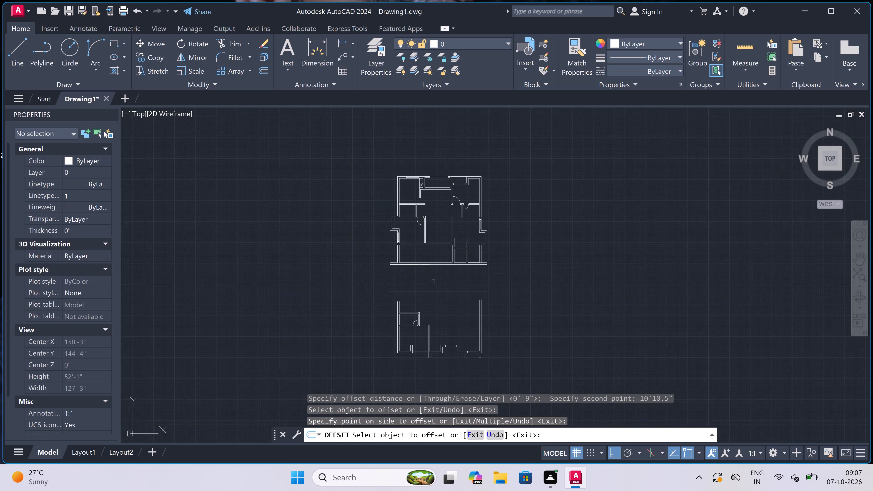
pyautogui.scroll(3, 434, 289)
pyautogui.press('Escape')
# Offset the new horizontal line 4.5" downward to form a thin horizontal wall.
pyautogui.press('space')
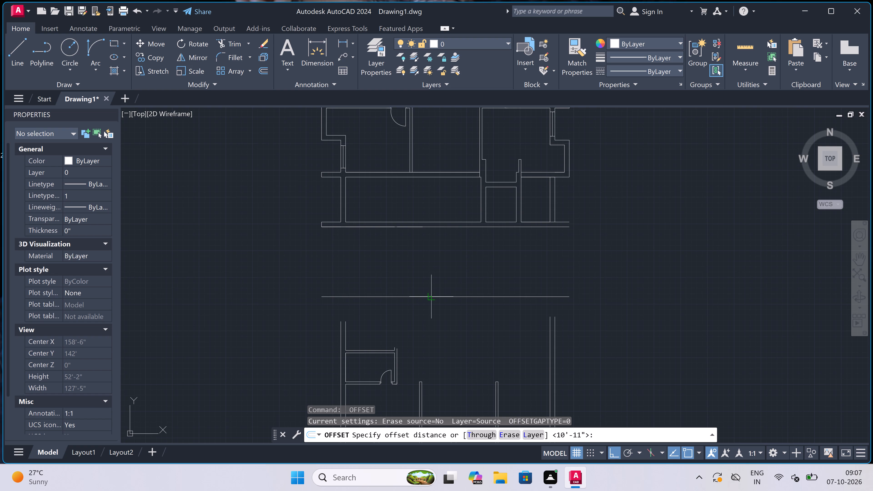
pyautogui.click(430, 296)
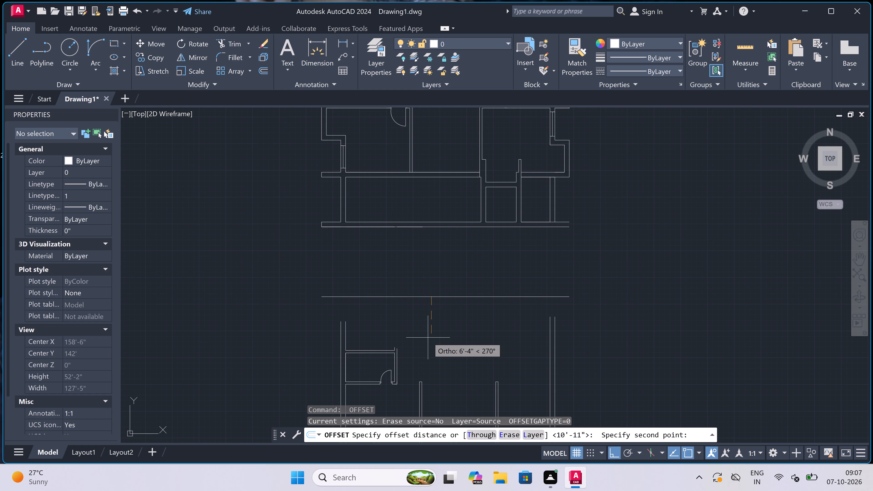
pyautogui.press('4')
pyautogui.press('l')
pyautogui.press('BackSpace')
pyautogui.write('.5')
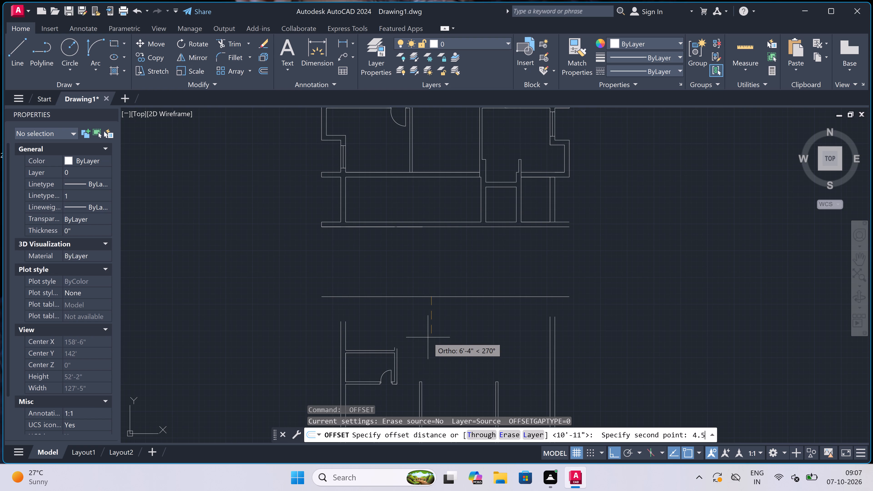
pyautogui.write('"')
pyautogui.press('space')
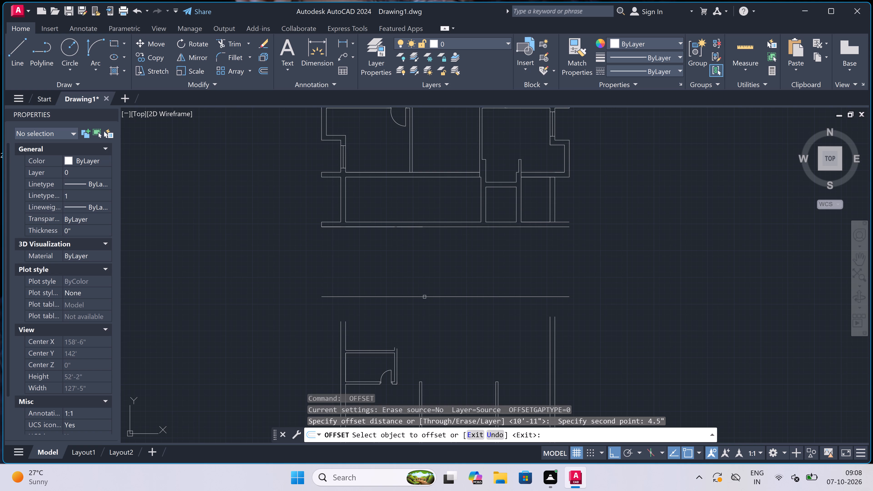
pyautogui.moveTo(424, 297); pyautogui.dragTo(425, 300)
pyautogui.click(426, 331)
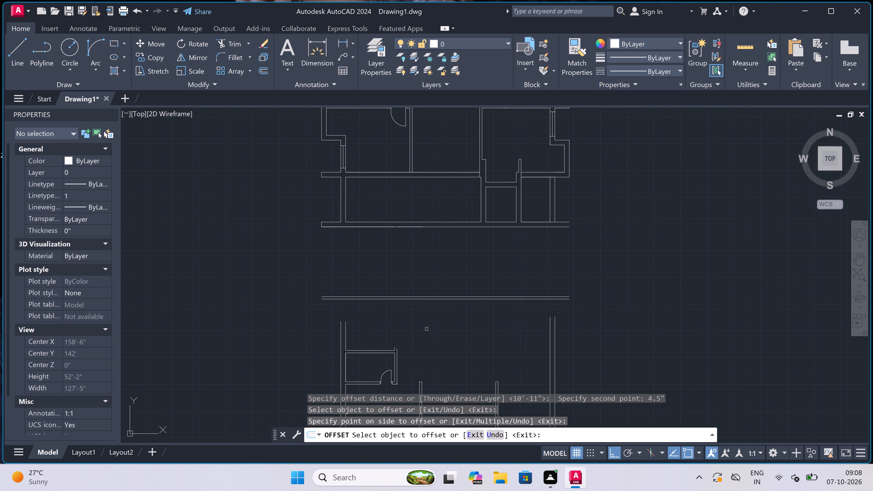
pyautogui.press('Escape')
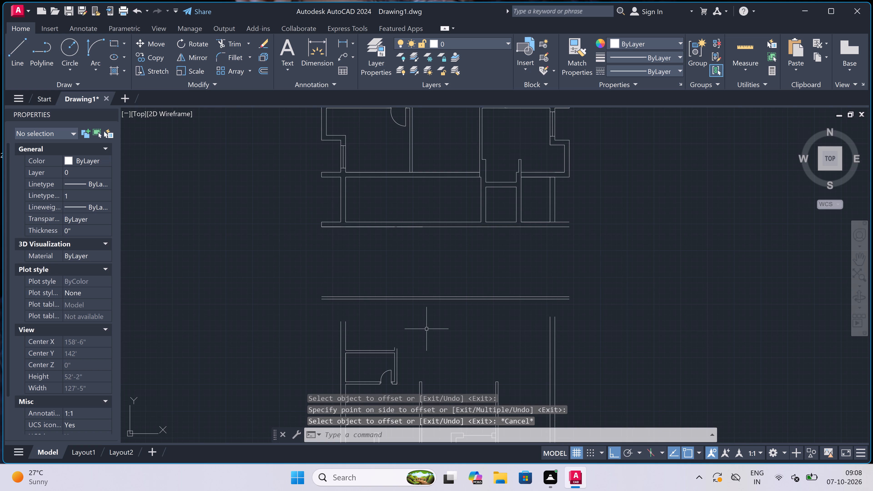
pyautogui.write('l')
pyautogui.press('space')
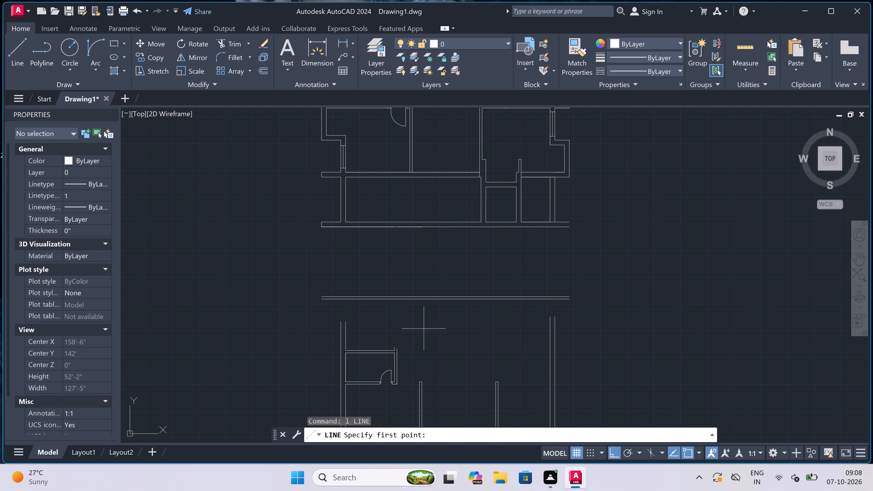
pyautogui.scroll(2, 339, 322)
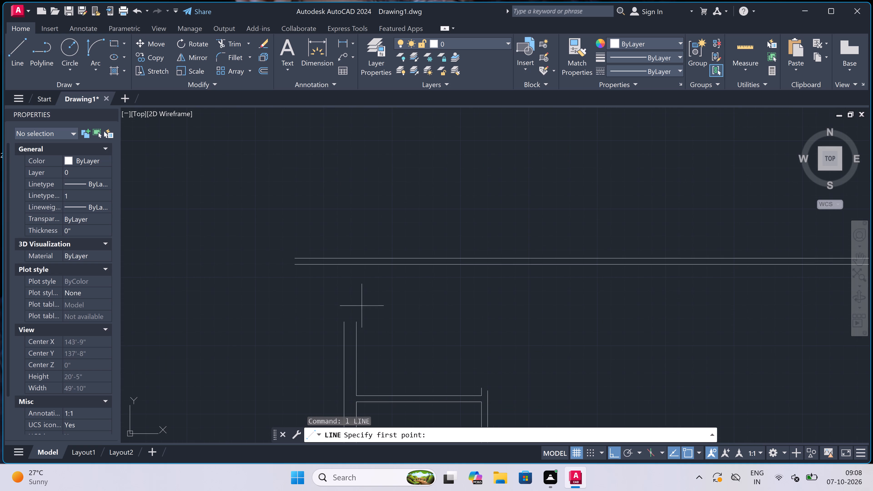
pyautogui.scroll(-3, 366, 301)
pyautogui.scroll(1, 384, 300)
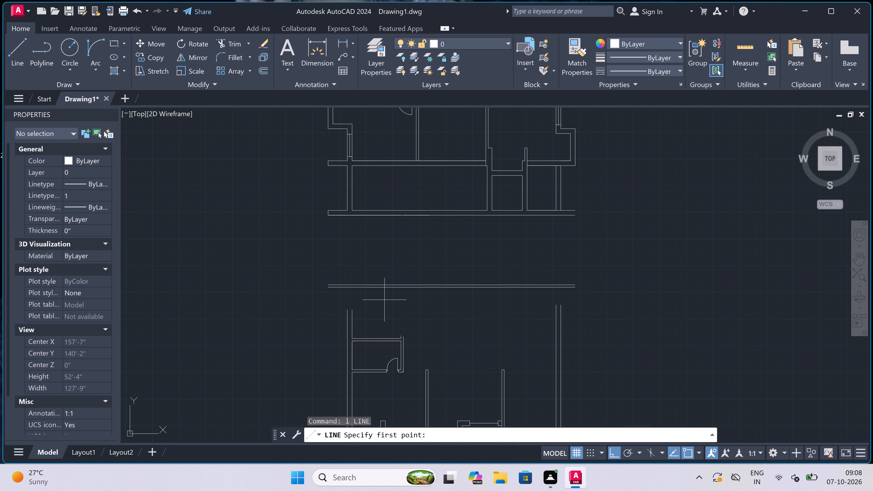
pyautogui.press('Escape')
# Move the whole detached lower plan straight up so its left outer wall's top end meets the thin wall's lower line.
pyautogui.scroll(-3, 388, 300)
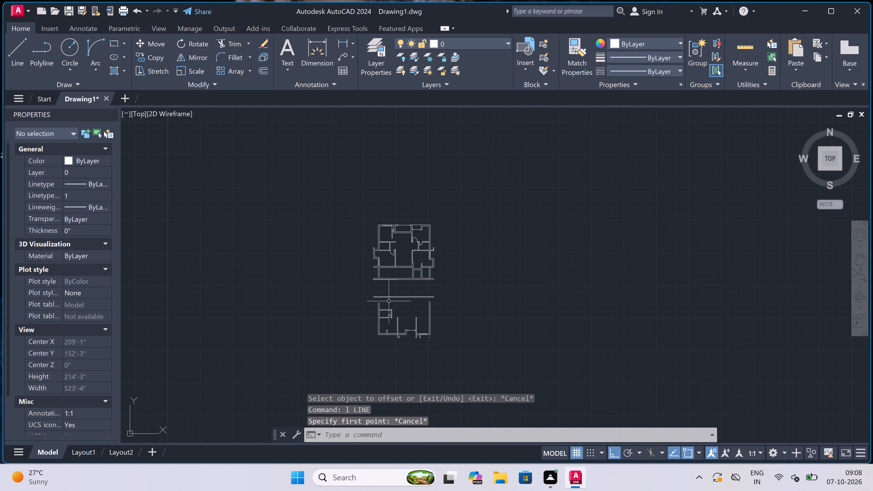
pyautogui.scroll(2, 384, 368)
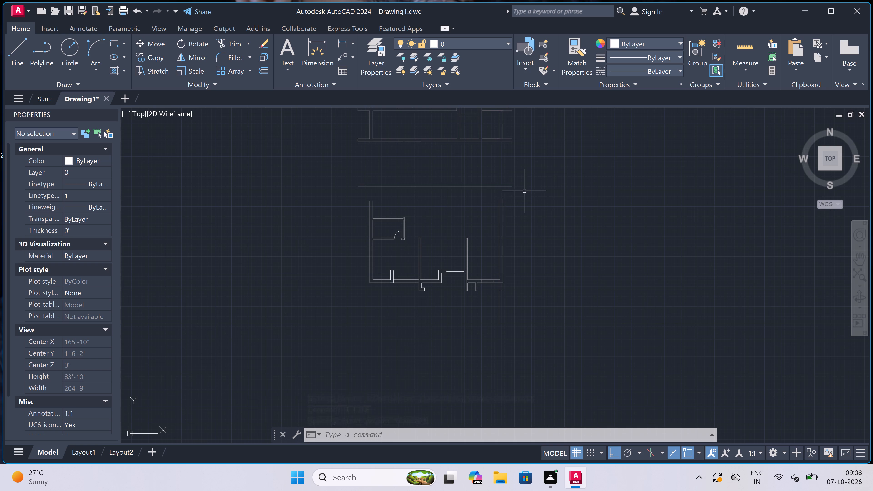
pyautogui.moveTo(524, 192); pyautogui.dragTo(523, 194)
pyautogui.click(228, 398)
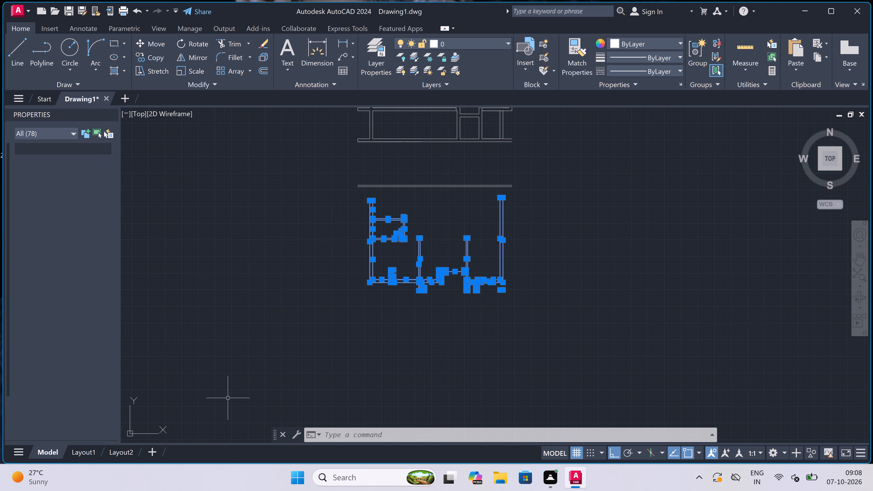
pyautogui.click(151, 43)
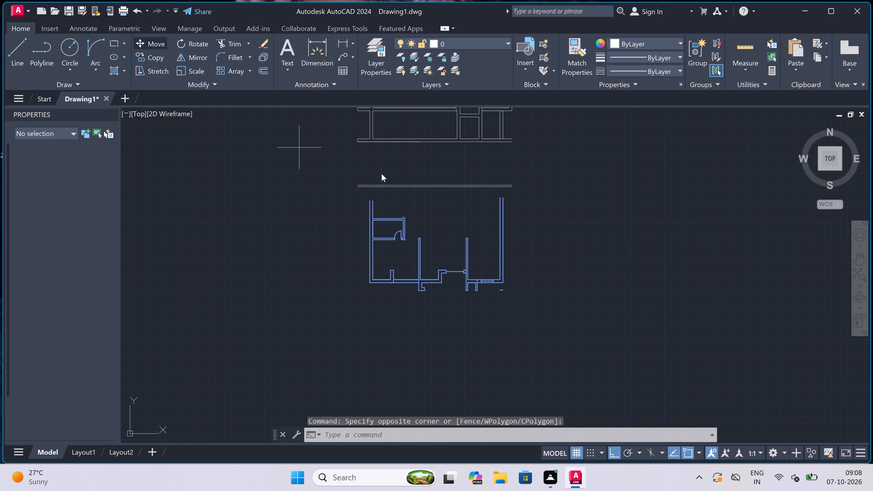
pyautogui.click(370, 202)
pyautogui.scroll(2, 369, 184)
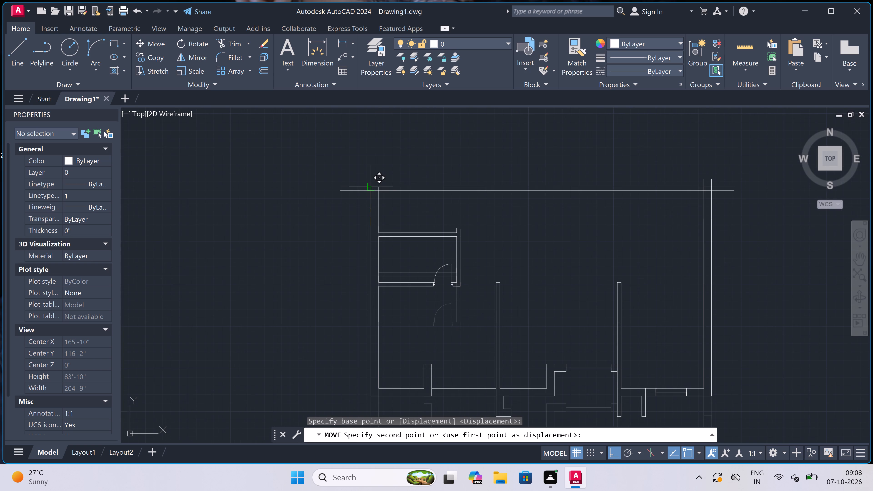
pyautogui.scroll(1, 369, 186)
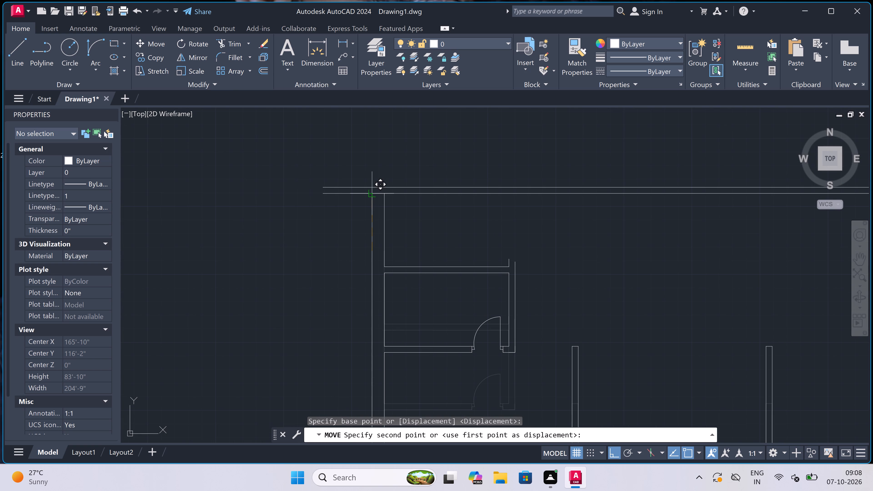
pyautogui.click(375, 195)
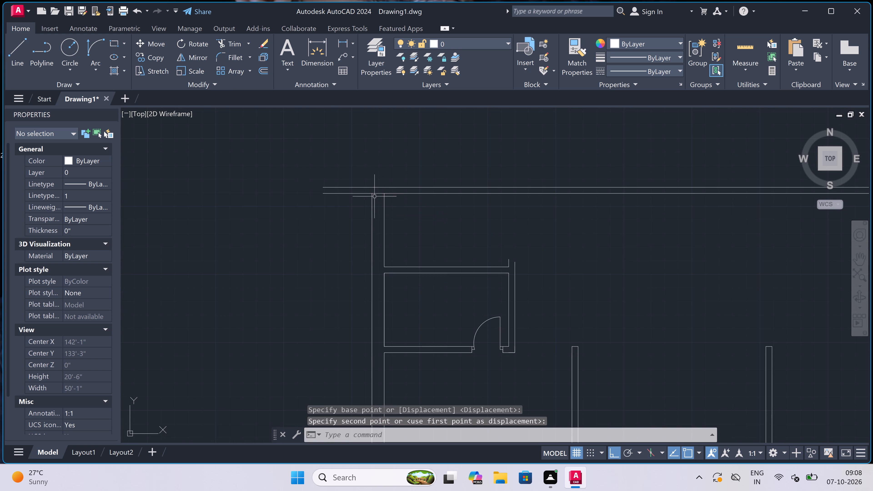
# Draw a vertical line from the upper horizontal wall's lower-left corner down to the left end of the thin wall's lower line.
pyautogui.scroll(-2, 364, 235)
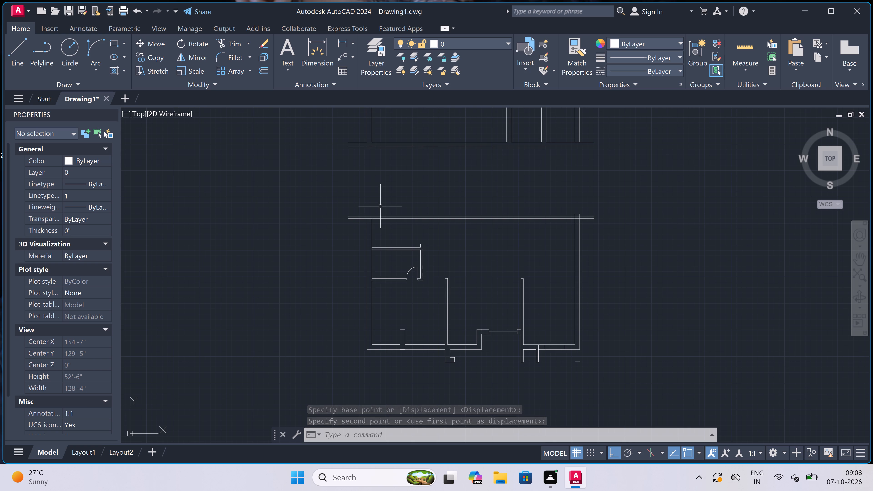
pyautogui.scroll(-1, 380, 206)
pyautogui.scroll(1, 366, 178)
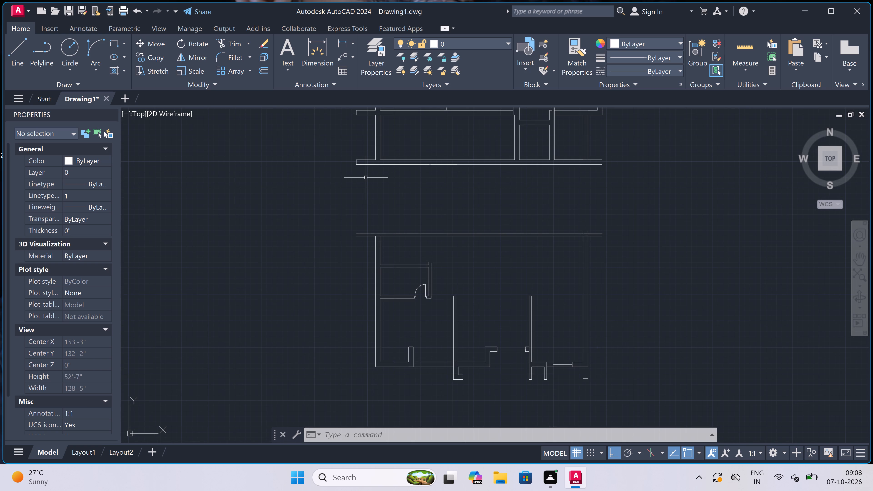
pyautogui.write('l')
pyautogui.press('space')
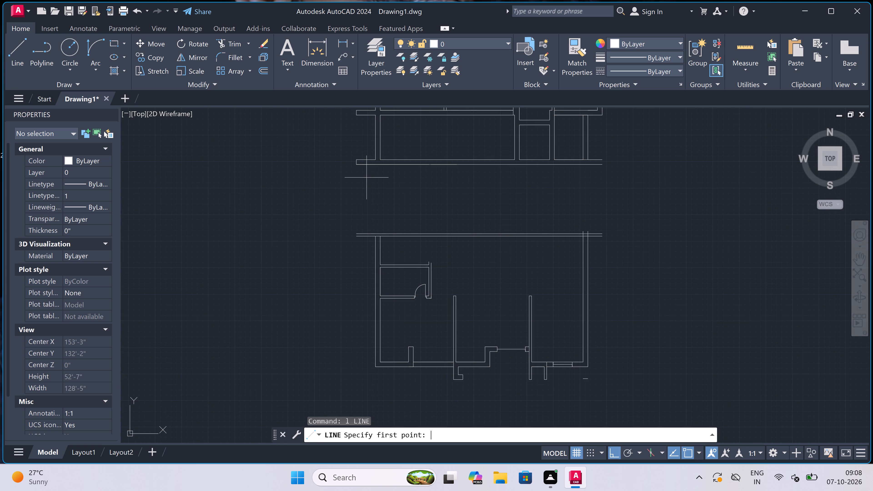
pyautogui.click(356, 166)
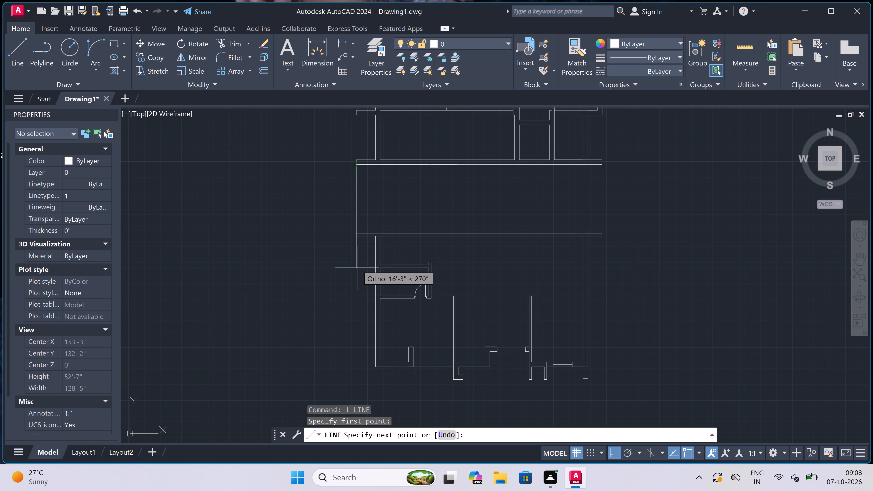
pyautogui.scroll(2, 356, 249)
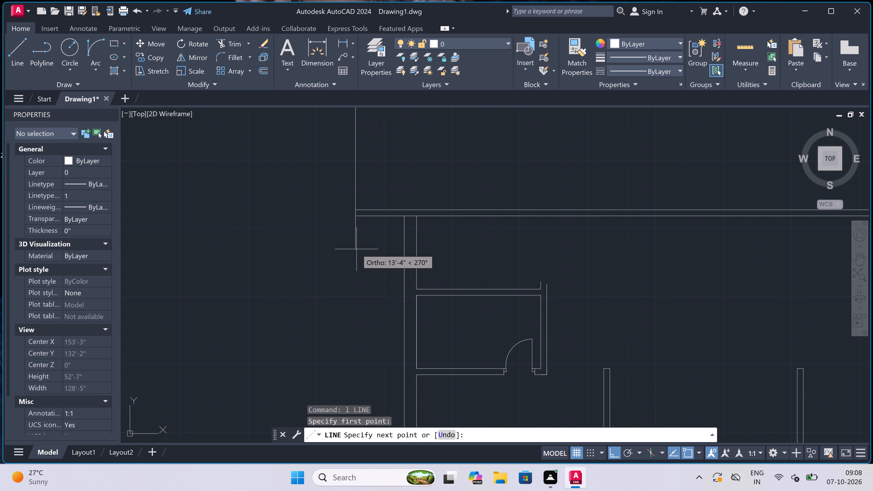
pyautogui.scroll(1, 356, 249)
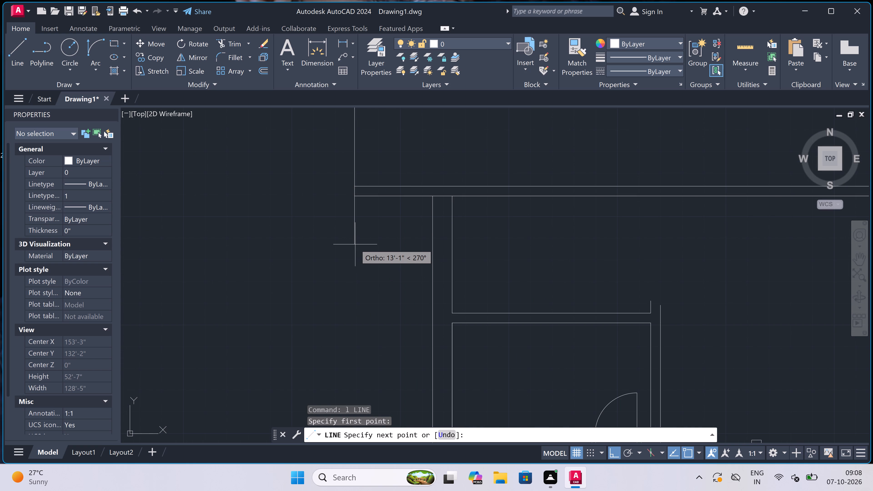
pyautogui.click(355, 199)
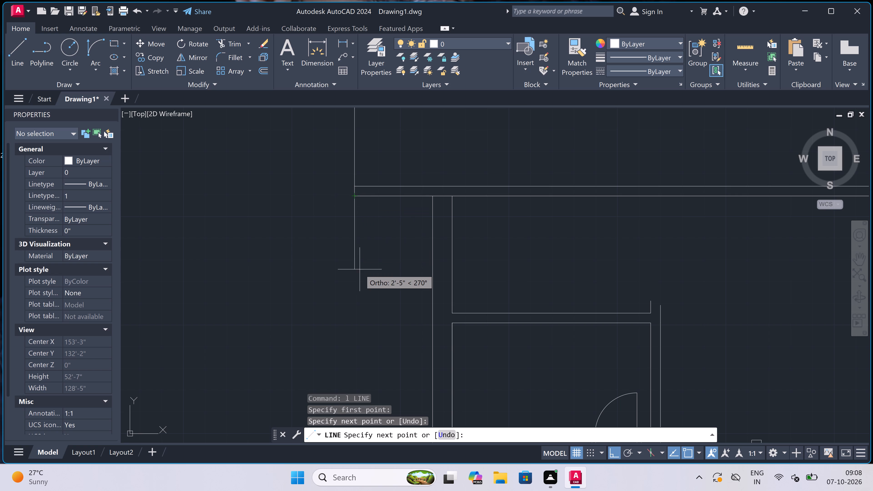
# Continue the line 2' down, 4.5" right and back up to the thin wall's lower line, forming a wall stub.
pyautogui.write("2'")
pyautogui.press('space')
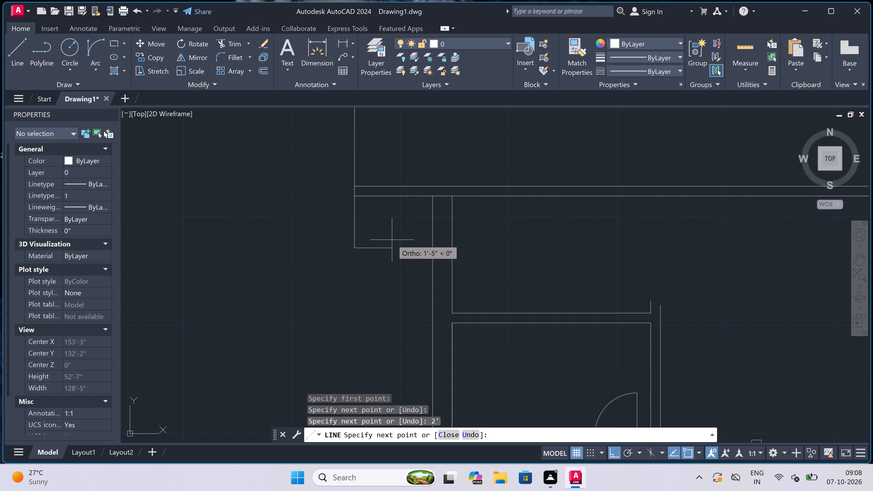
pyautogui.write('4.5')
pyautogui.write('"')
pyautogui.press('space')
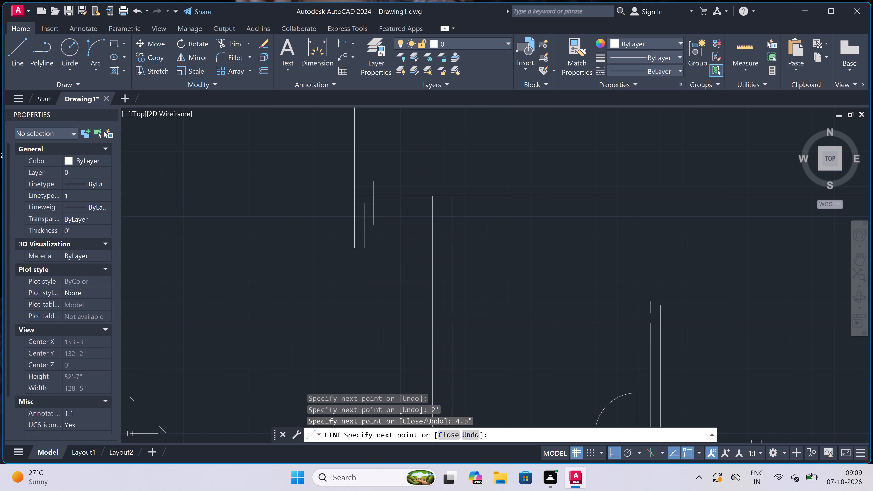
pyautogui.click(362, 195)
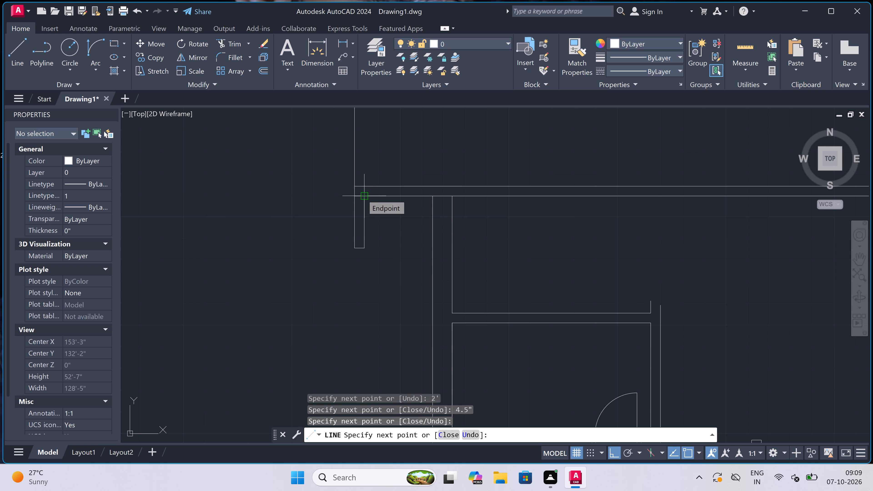
pyautogui.press('Escape')
# Trim the thin wall's lower line across the stub and the vertical line joining the upper wall to the thin wall.
pyautogui.write('tr')
pyautogui.press('space')
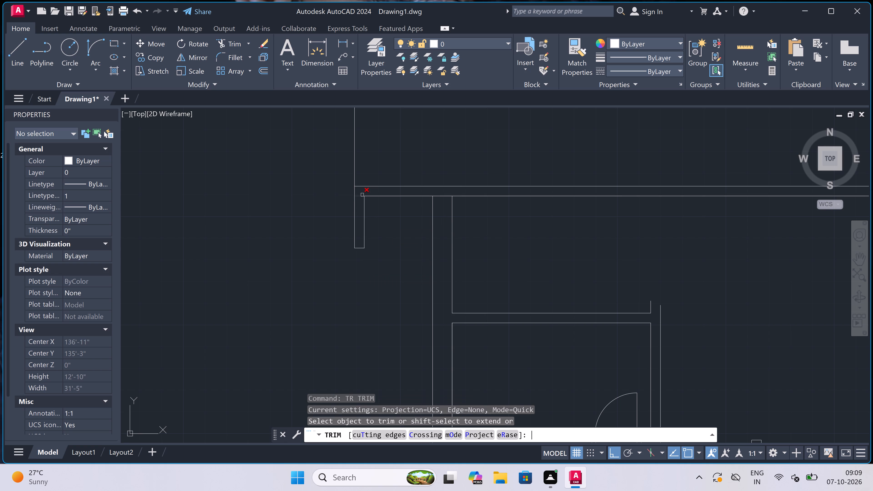
pyautogui.scroll(2, 360, 195)
pyautogui.click(360, 195)
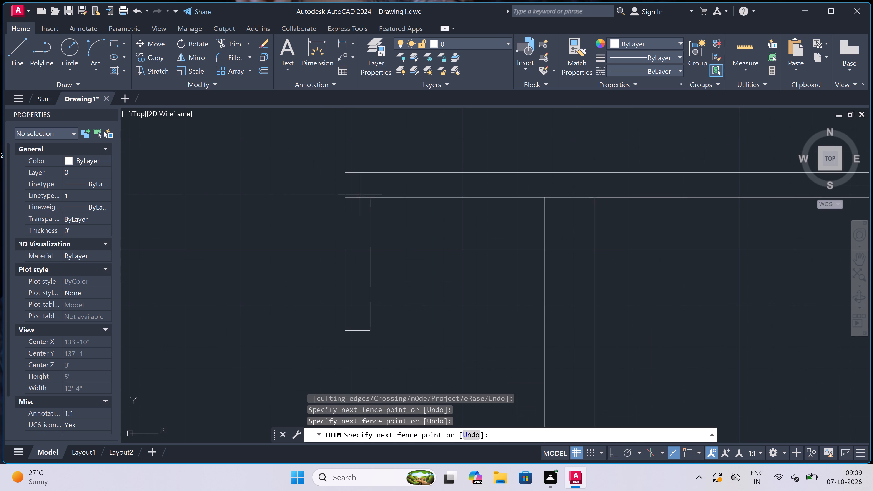
pyautogui.click(357, 208)
pyautogui.scroll(-4, 357, 207)
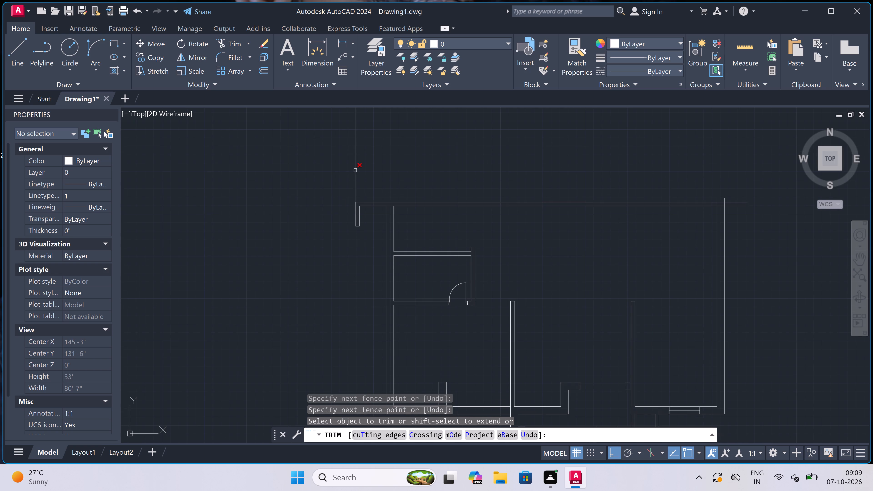
pyautogui.scroll(-2, 355, 170)
pyautogui.click(355, 170)
pyautogui.scroll(2, 361, 170)
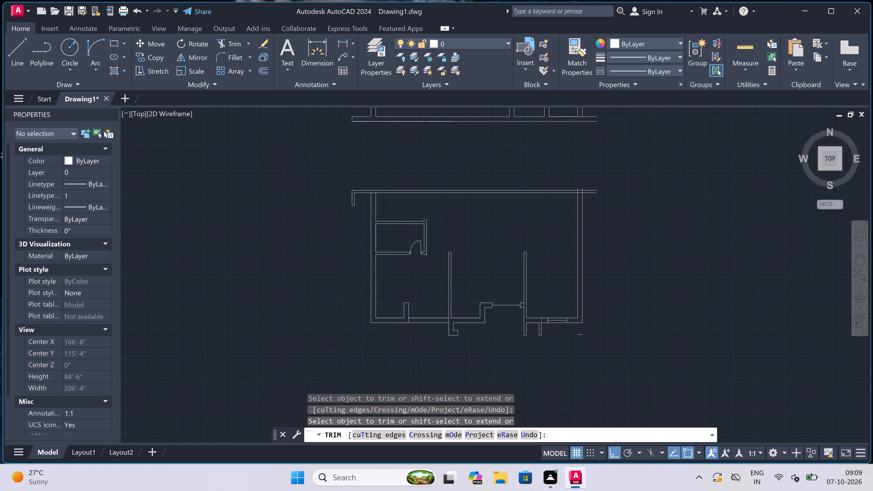
# Trim away all segments of the upper horizontal wall's lower line, back to its left end.
pyautogui.scroll(-4, 361, 170)
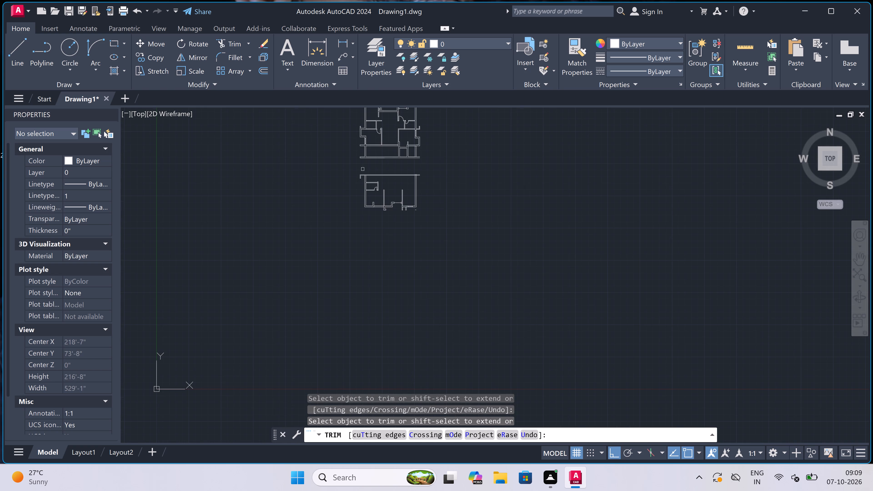
pyautogui.scroll(3, 363, 156)
pyautogui.scroll(1, 374, 210)
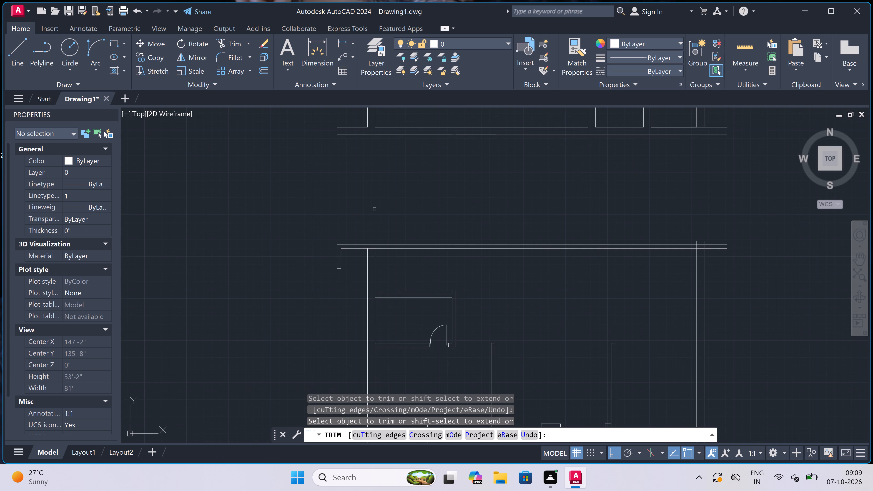
pyautogui.click(484, 135)
pyautogui.click(474, 135)
pyautogui.click(459, 136)
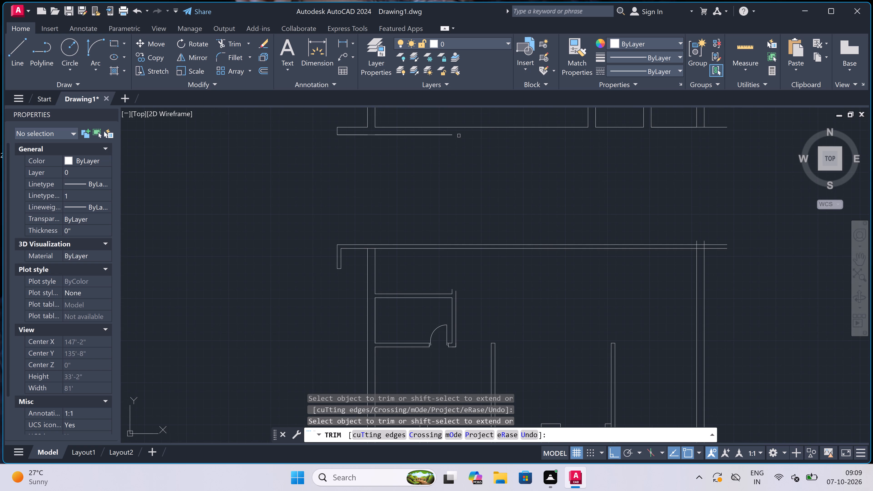
pyautogui.click(436, 135)
pyautogui.click(432, 135)
pyautogui.moveTo(350, 133); pyautogui.dragTo(350, 138)
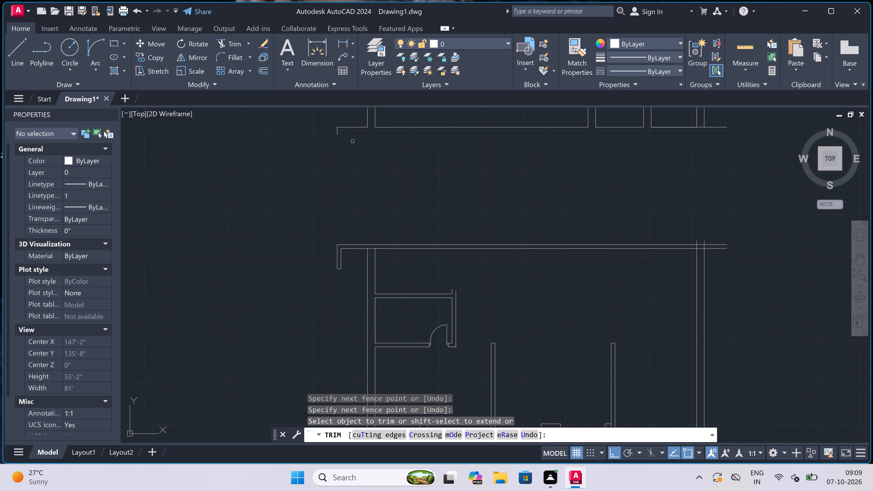
pyautogui.press('Escape')
# Redraw the upper horizontal wall's lower line as one line from its left corner and close the wall's right end.
pyautogui.write('l')
pyautogui.press('space')
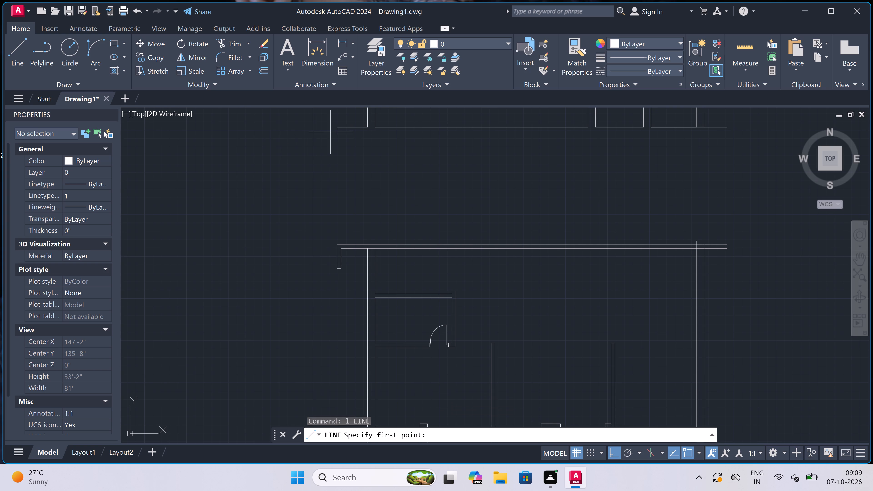
pyautogui.click(338, 134)
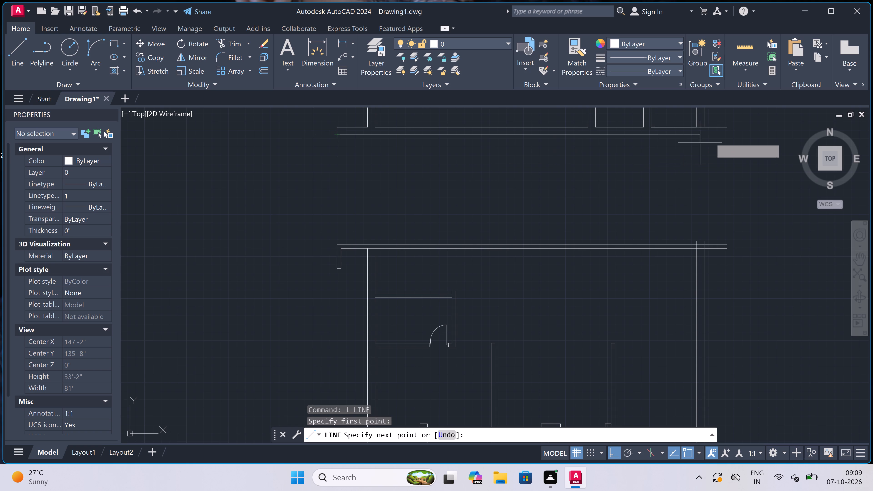
pyautogui.scroll(2, 730, 133)
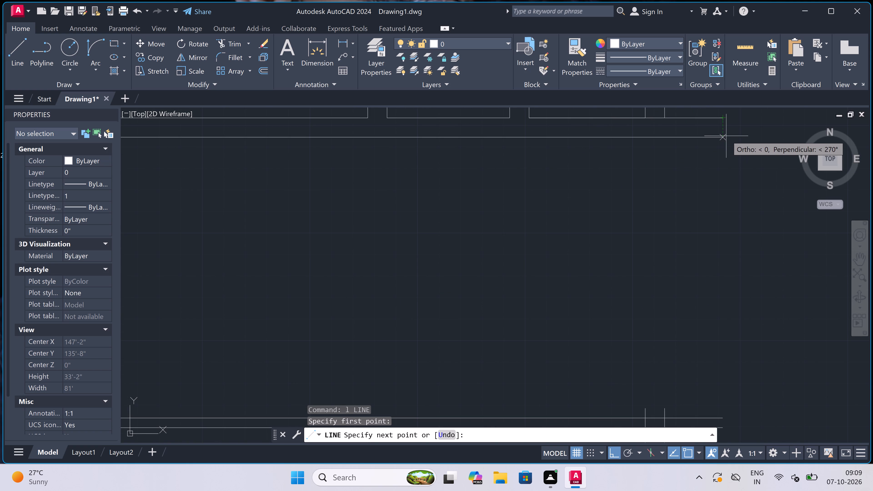
pyautogui.click(724, 139)
pyautogui.click(724, 118)
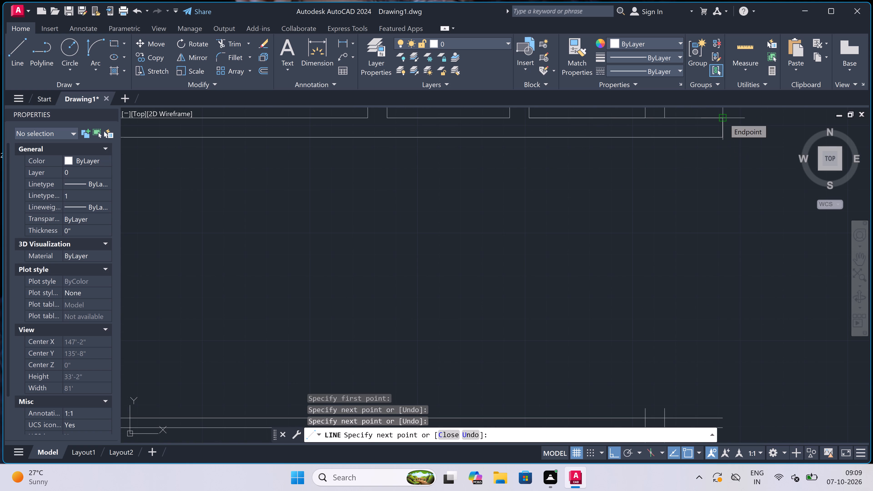
pyautogui.press('Escape')
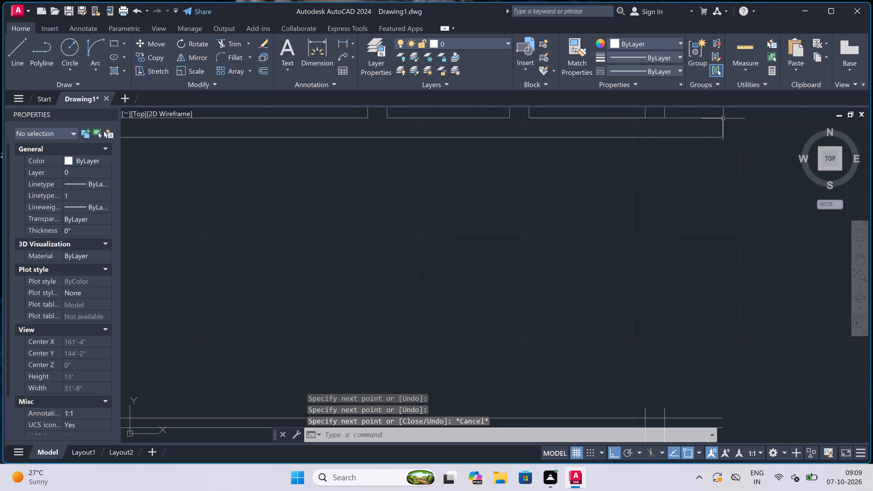
# Draw a 9" thick vertical wall between the upper wall and the thin wall, starting 4' in from the upper wall's lower-left corner.
pyautogui.scroll(-4, 533, 229)
pyautogui.scroll(1, 523, 234)
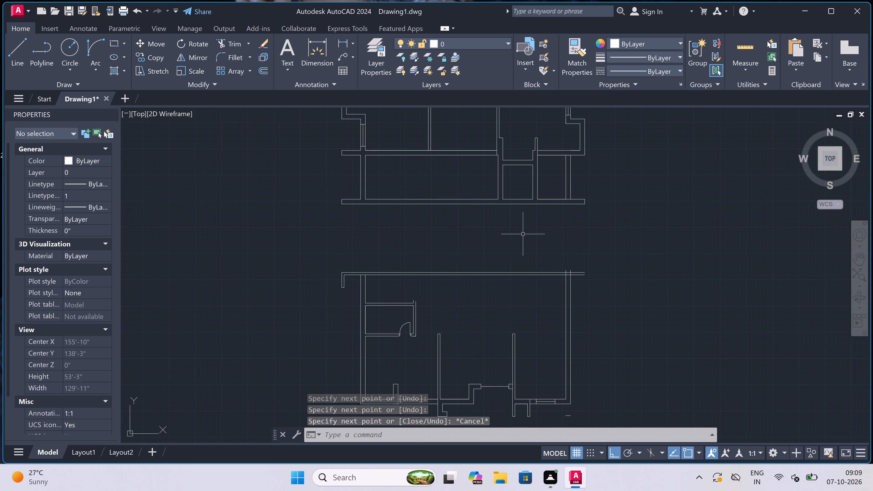
pyautogui.scroll(2, 480, 229)
pyautogui.scroll(-1, 480, 229)
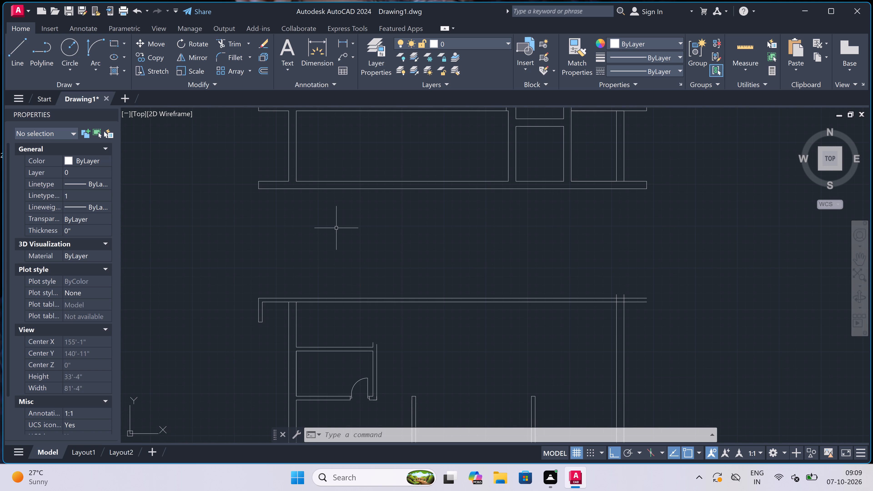
pyautogui.press('l')
pyautogui.press('space')
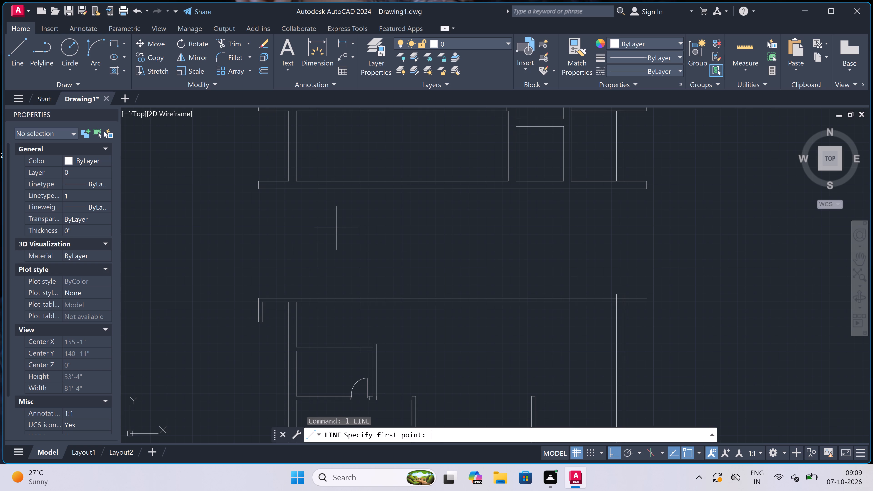
pyautogui.click(259, 189)
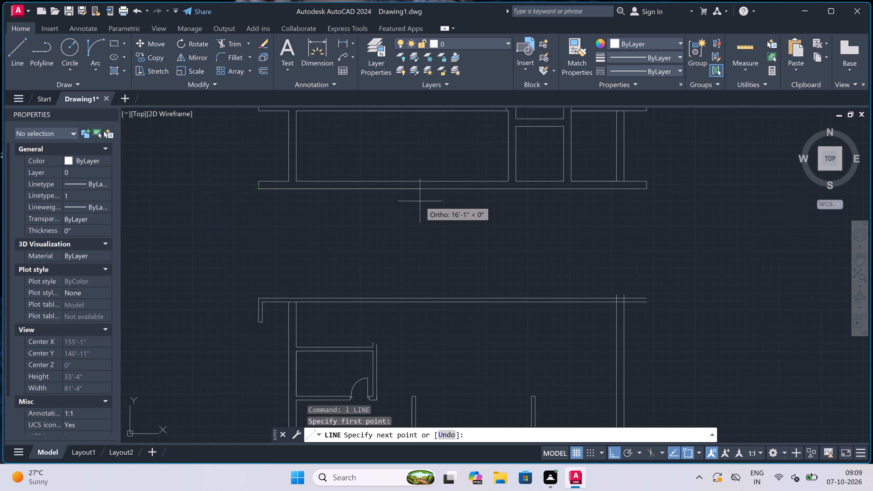
pyautogui.write("4'")
pyautogui.press('space')
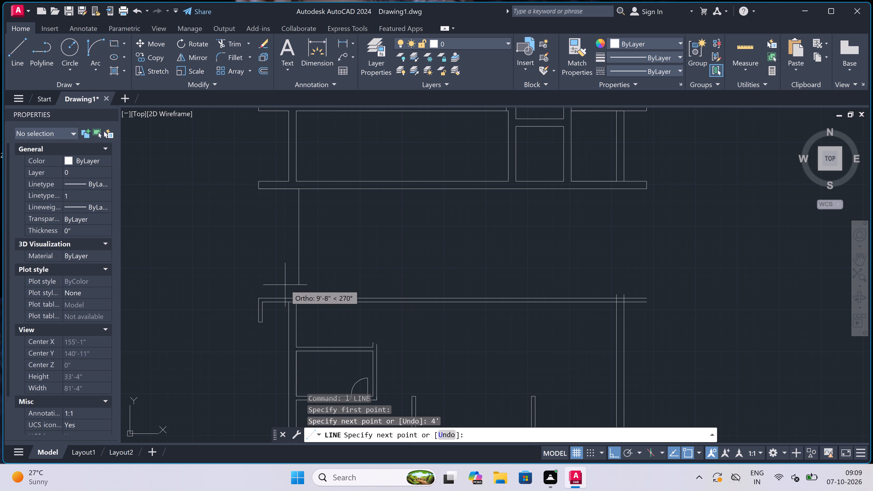
pyautogui.scroll(1, 292, 253)
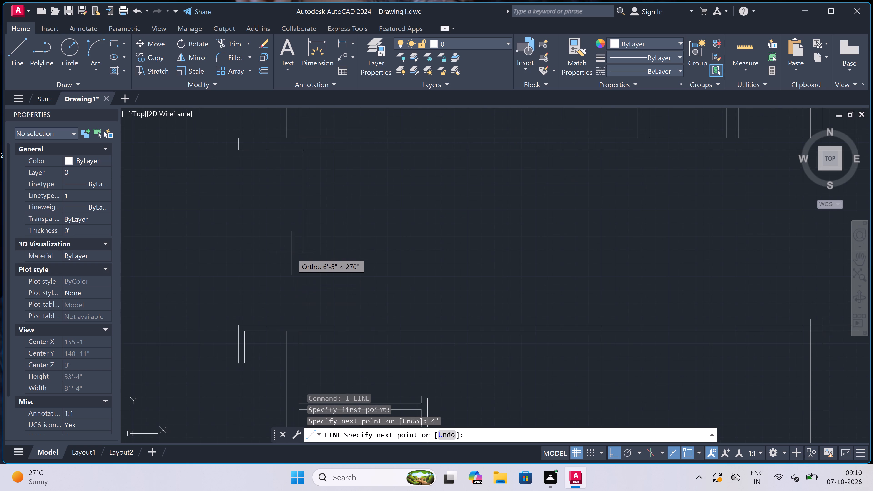
pyautogui.click(305, 328)
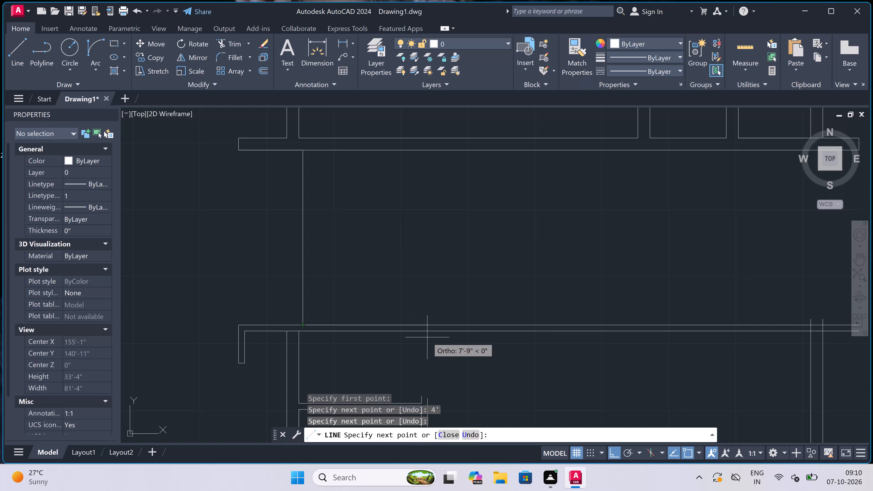
pyautogui.write('9"')
pyautogui.press('space')
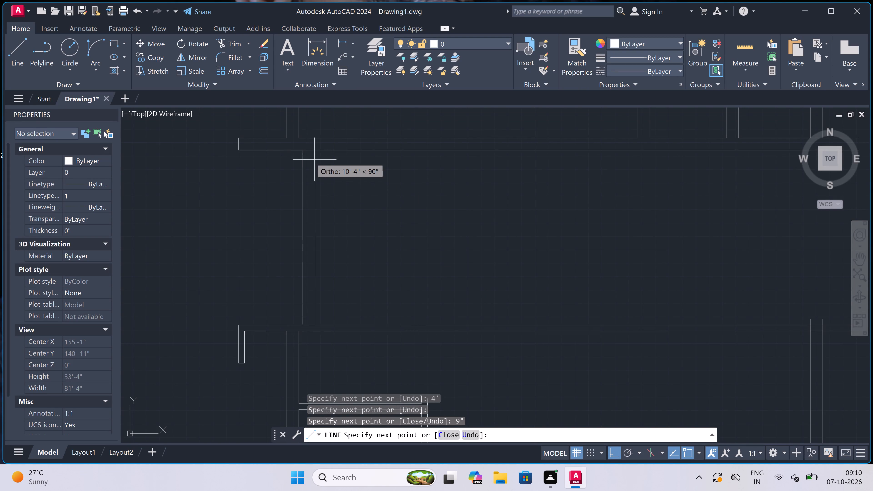
pyautogui.click(311, 150)
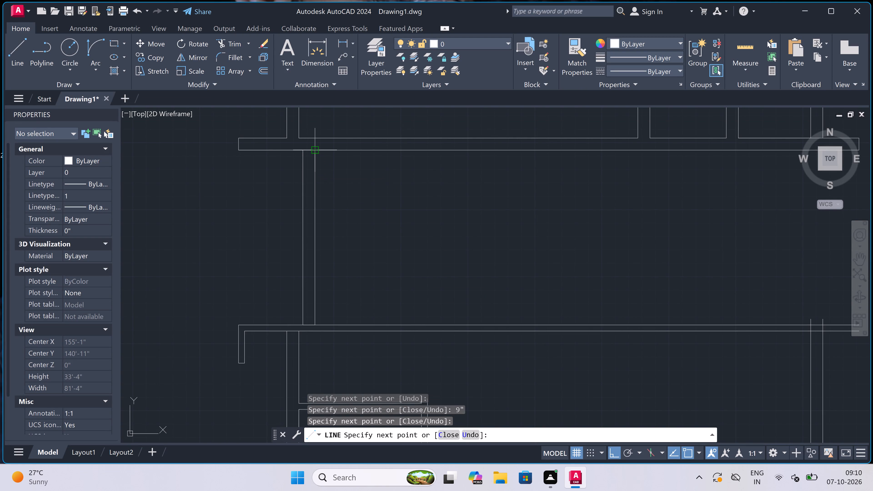
pyautogui.press('Escape')
# Draw a 5' window in the new 9" wall with a line across each end and one along the wall's middle.
pyautogui.press('space')
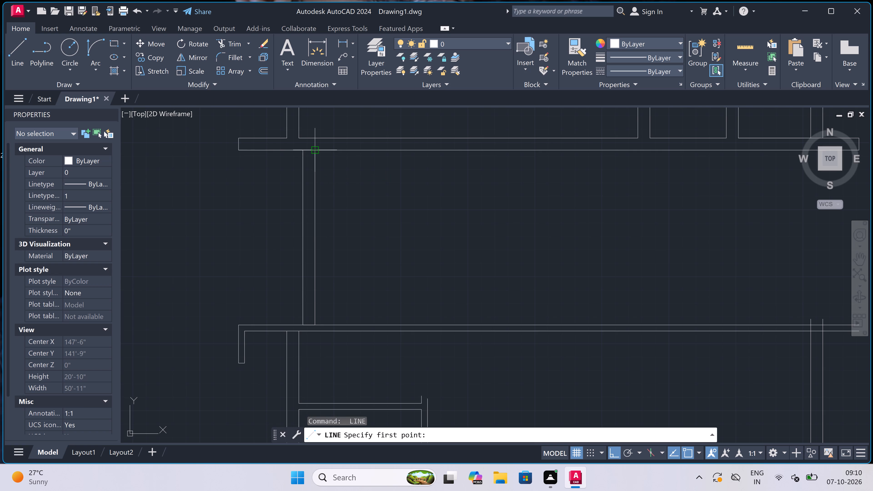
pyautogui.click(314, 191)
pyautogui.click(306, 192)
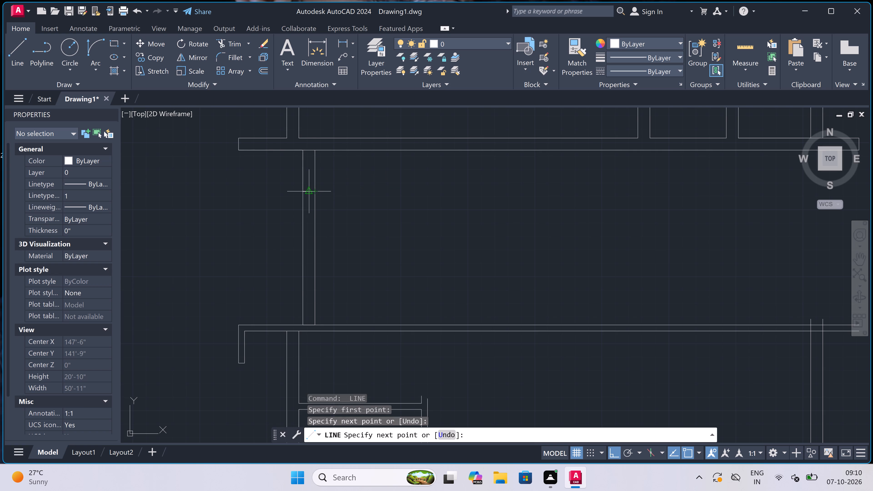
pyautogui.moveTo(308, 193); pyautogui.dragTo(308, 195)
pyautogui.write("5'")
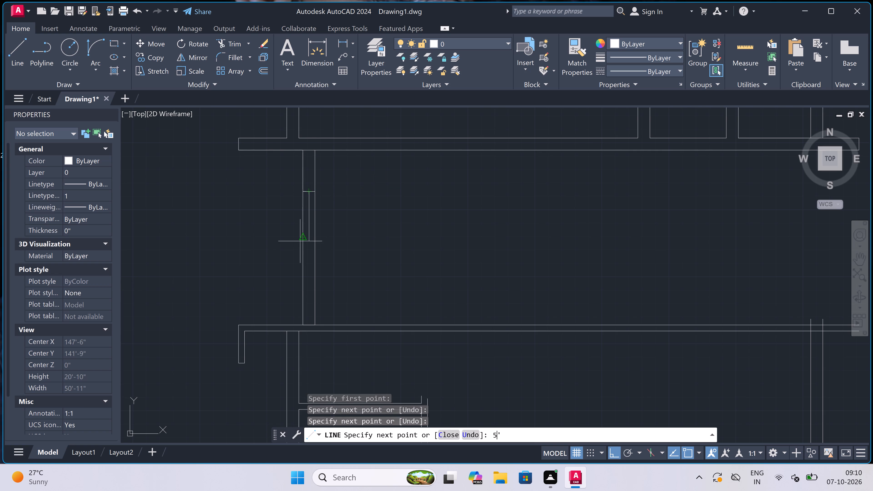
pyautogui.press('space')
pyautogui.scroll(1, 300, 241)
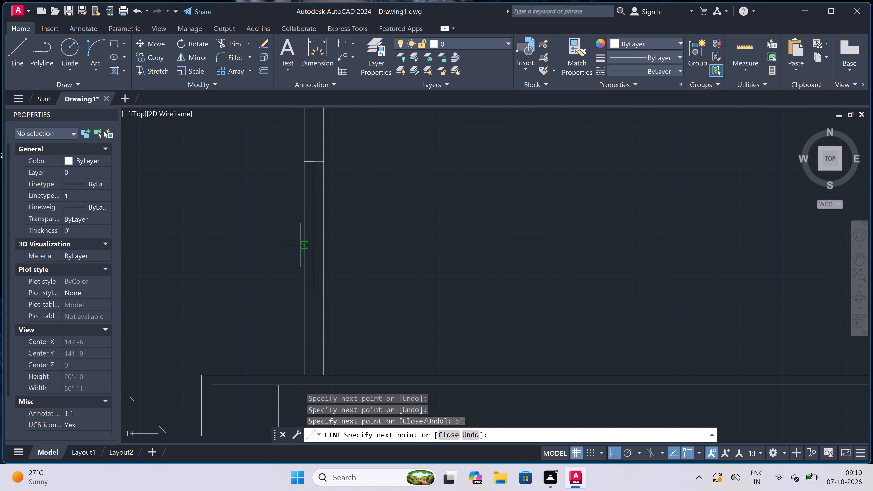
pyautogui.click(304, 289)
pyautogui.scroll(1, 304, 289)
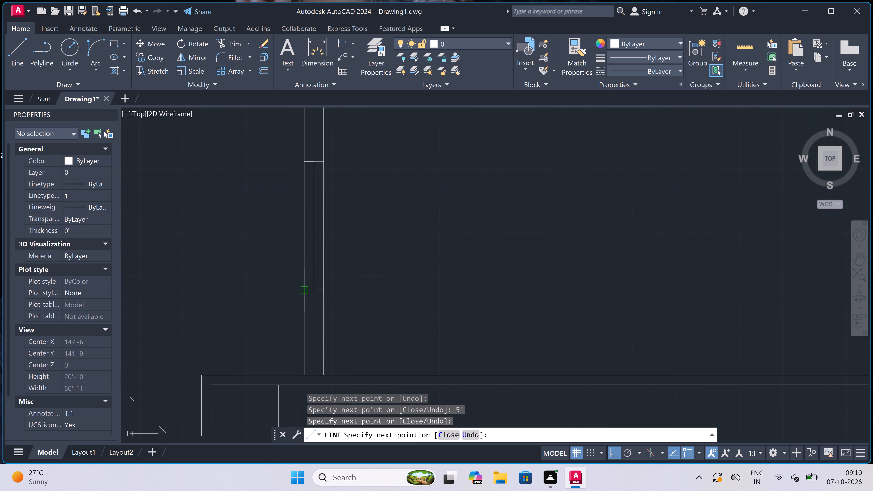
pyautogui.scroll(2, 304, 289)
pyautogui.click(386, 296)
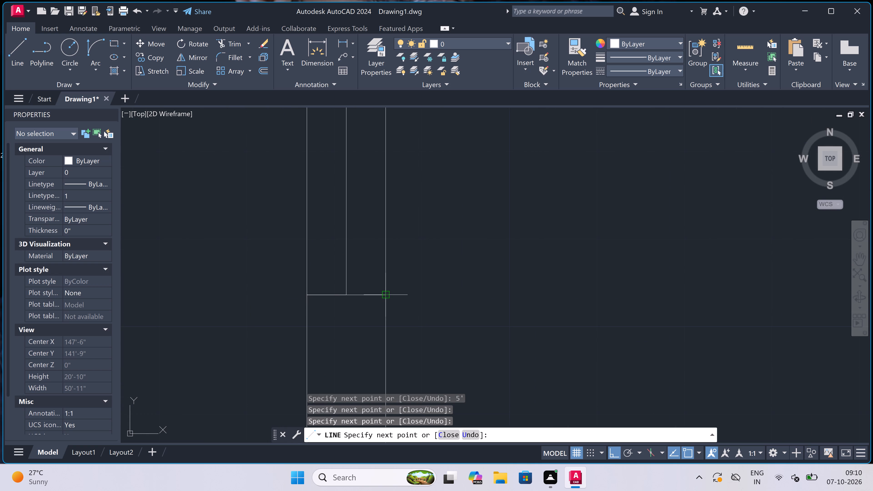
pyautogui.press('Escape')
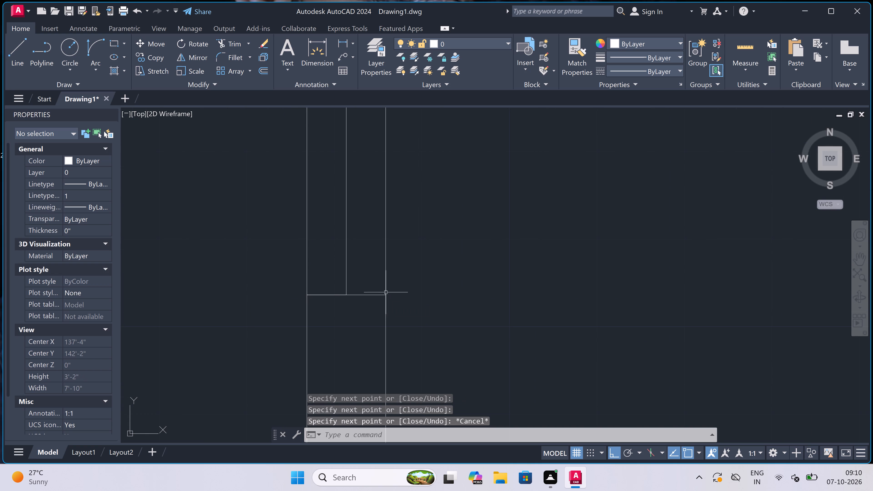
# Draw a 4.5" thick vertical partition between the upper wall and the thin wall, 16'4.5" from the 9" wall's inner face.
pyautogui.scroll(-5, 370, 284)
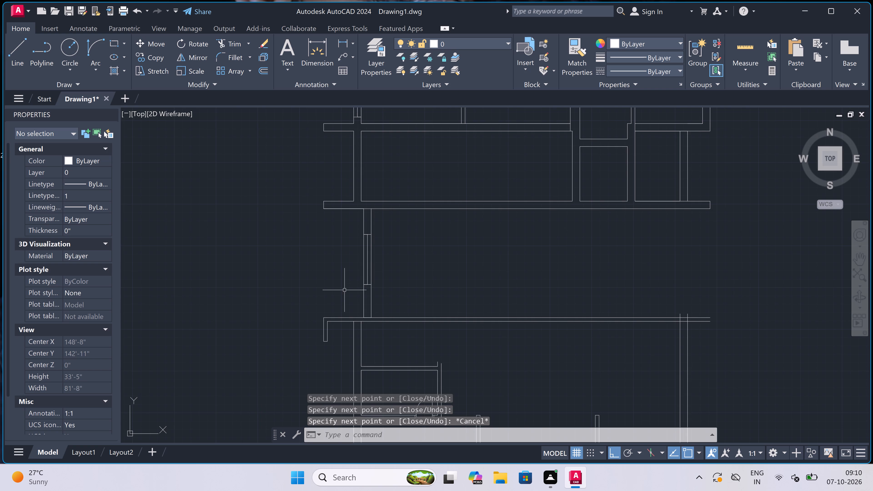
pyautogui.scroll(-1, 335, 285)
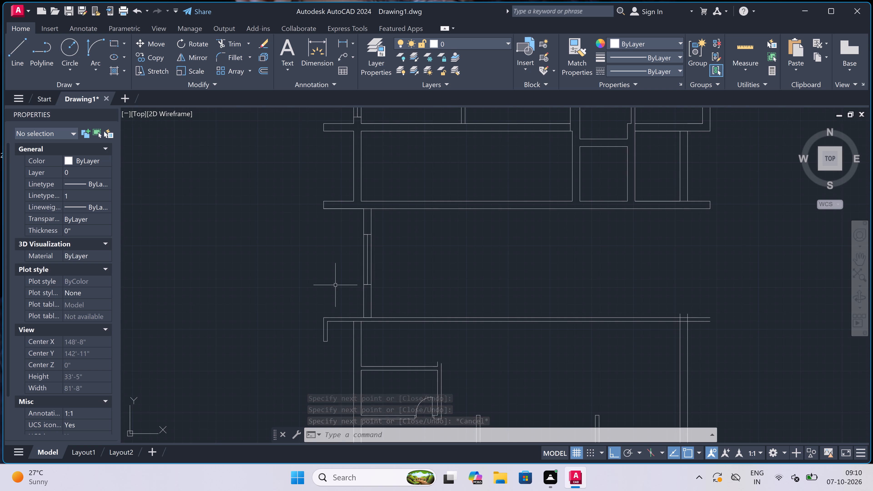
pyautogui.scroll(-2, 335, 285)
pyautogui.scroll(2, 376, 281)
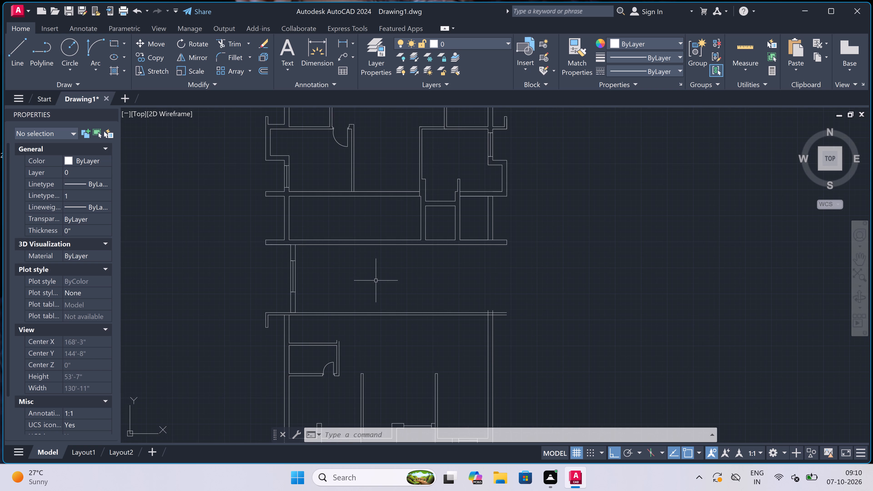
pyautogui.write('l')
pyautogui.press('space')
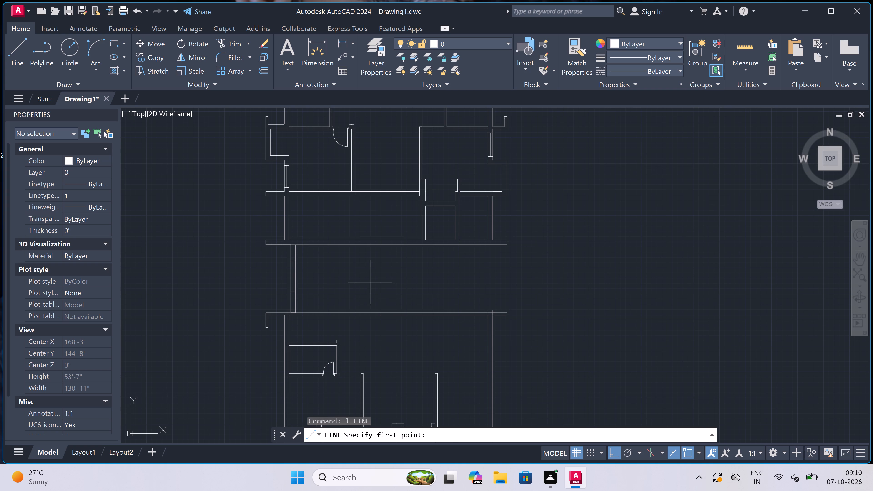
pyautogui.scroll(1, 295, 255)
pyautogui.click(298, 241)
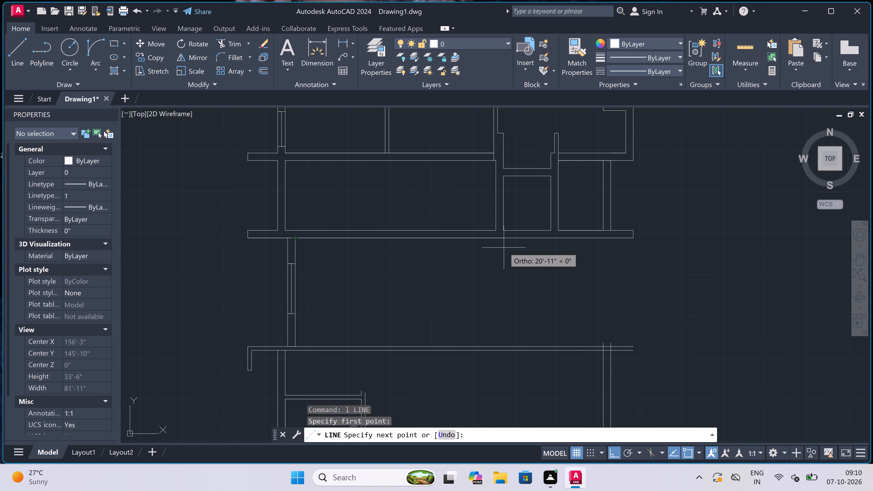
pyautogui.press('1')
pyautogui.press('6')
pyautogui.press("'")
pyautogui.write('4.5')
pyautogui.write('"')
pyautogui.press('space')
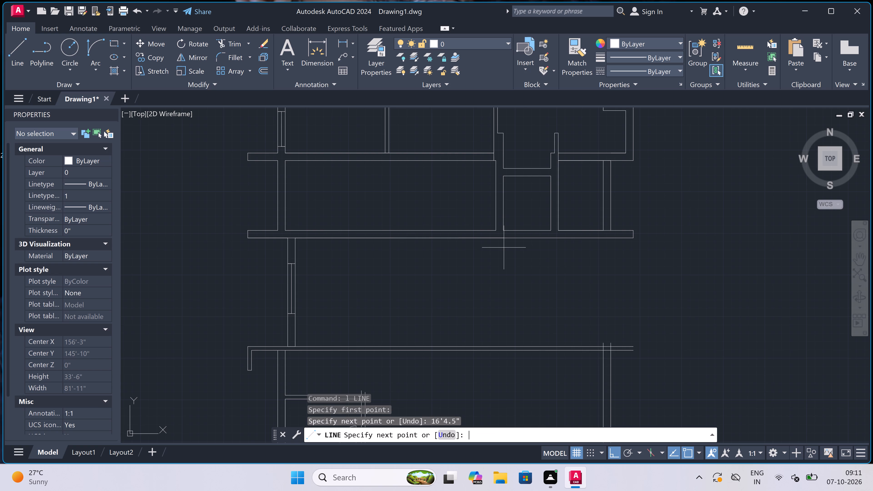
pyautogui.scroll(-1, 504, 248)
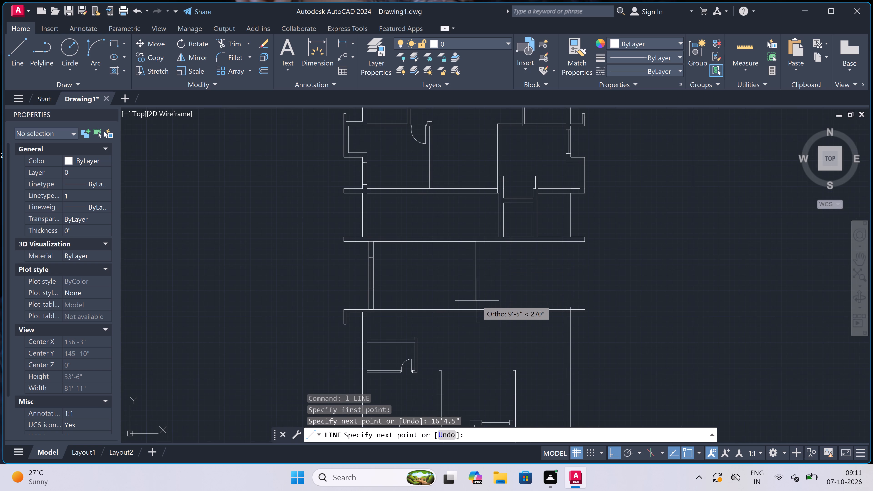
pyautogui.scroll(2, 477, 302)
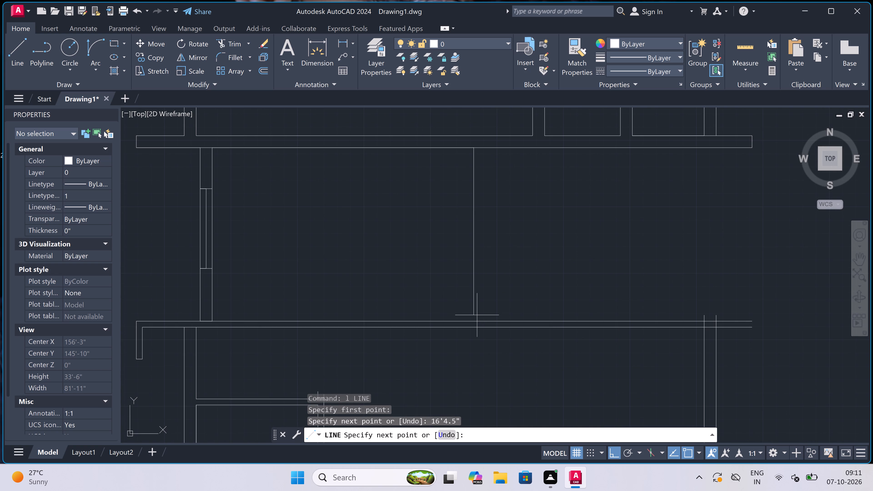
pyautogui.click(473, 319)
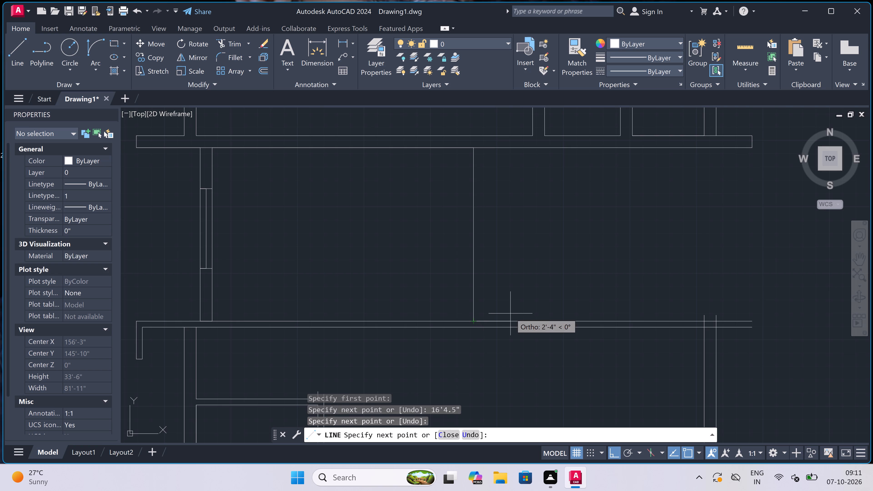
pyautogui.write('4.5')
pyautogui.write('"')
pyautogui.press('space')
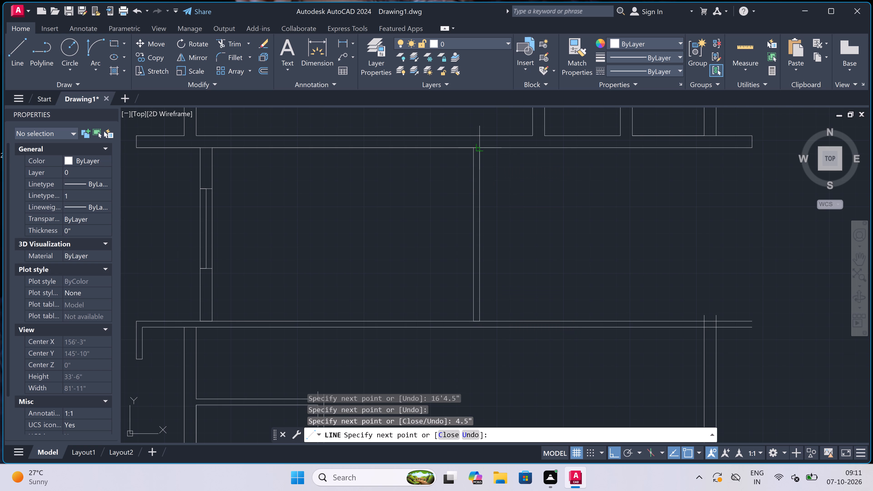
pyautogui.click(482, 145)
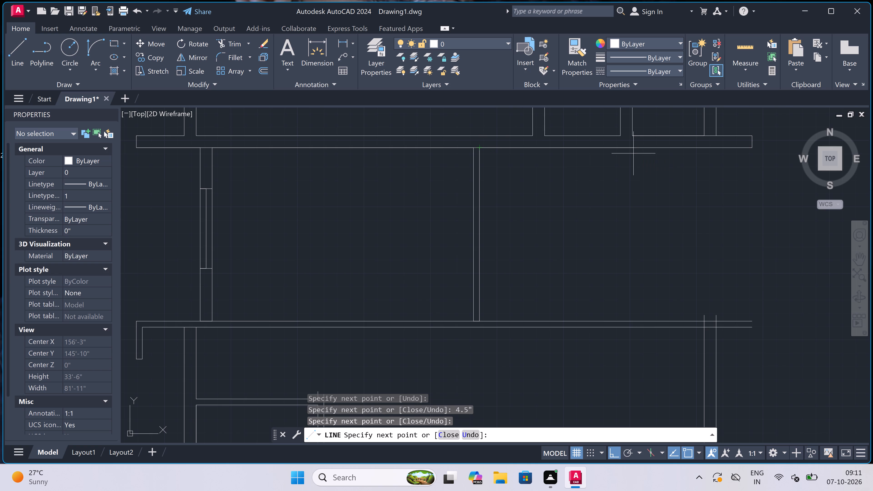
# Mark off 13' with a line along the upper wall's lower edge, starting from the new partition's right face.
pyautogui.write("13'")
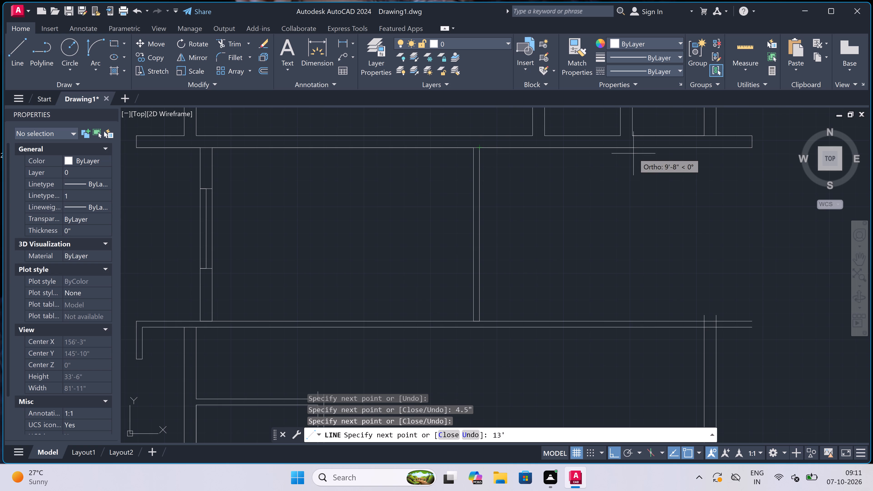
pyautogui.press('space')
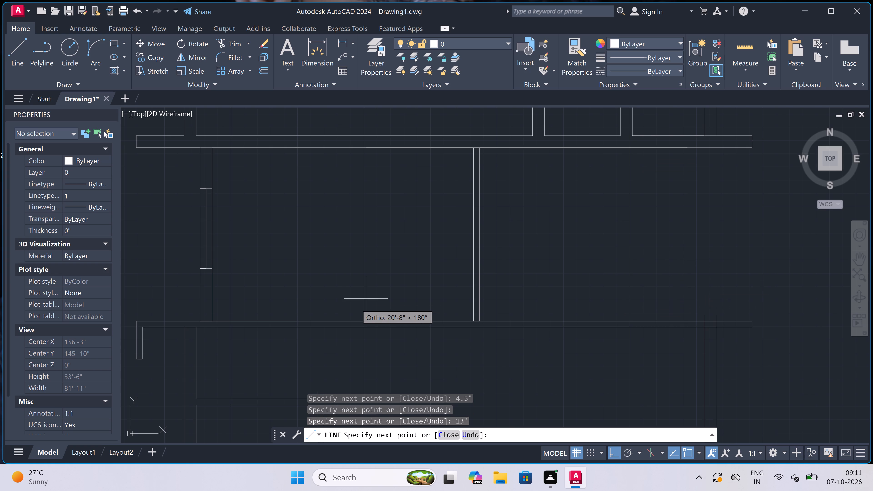
pyautogui.scroll(-2, 356, 304)
pyautogui.scroll(2, 508, 286)
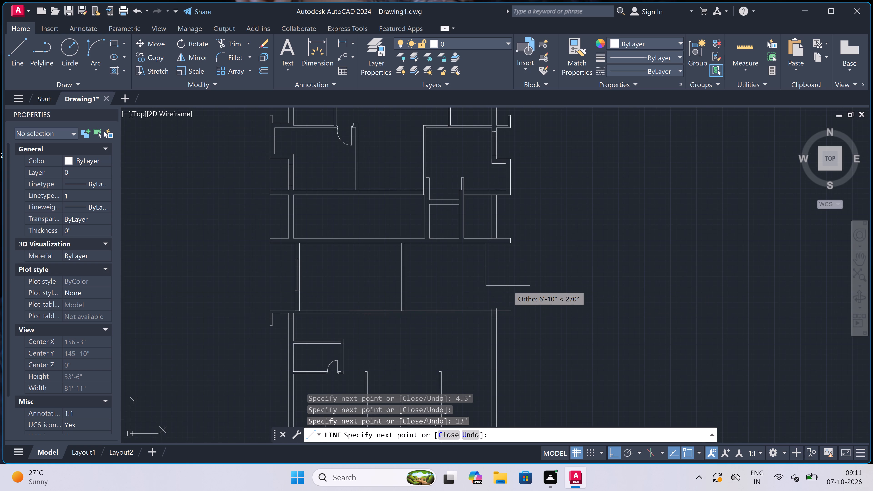
pyautogui.press('Escape')
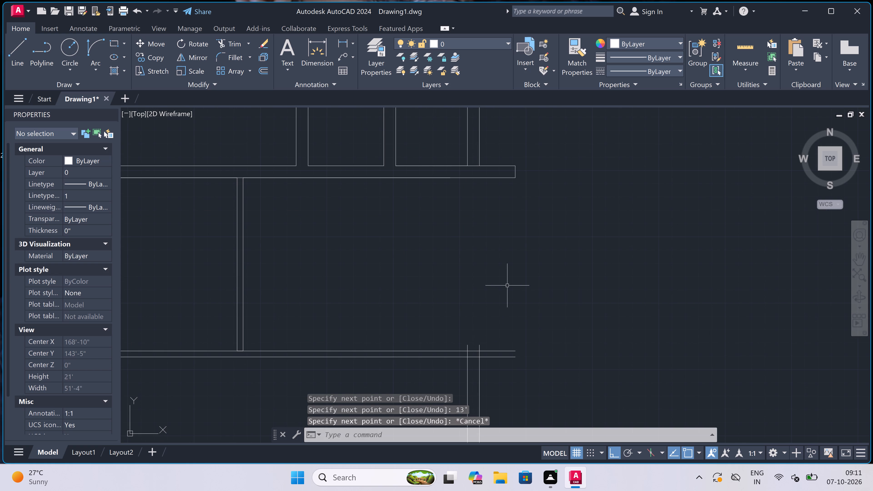
# Extend both lines of the right vertical wall down through the upper horizontal wall and the strip to the lower part.
pyautogui.press('e')
pyautogui.write('x')
pyautogui.press('space')
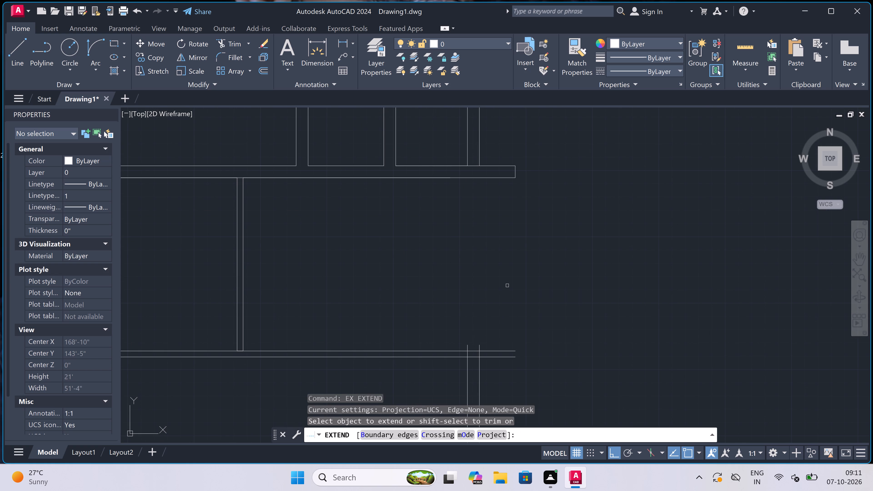
pyautogui.click(434, 150)
pyautogui.click(502, 145)
pyautogui.click(472, 144)
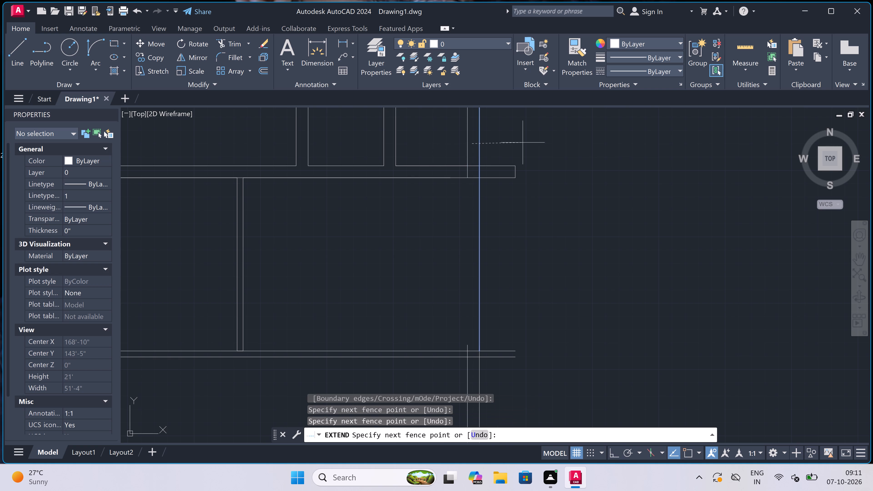
pyautogui.click(523, 143)
pyautogui.click(450, 150)
pyautogui.click(497, 147)
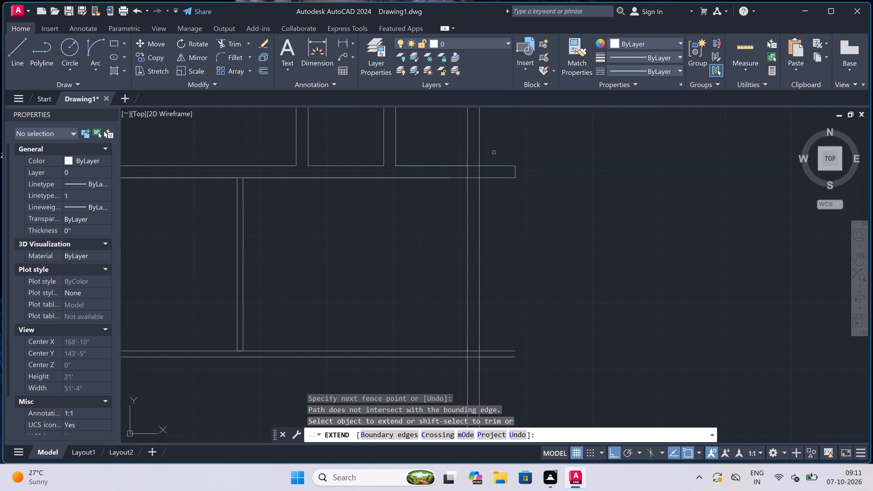
pyautogui.scroll(-2, 477, 231)
pyautogui.scroll(1, 476, 242)
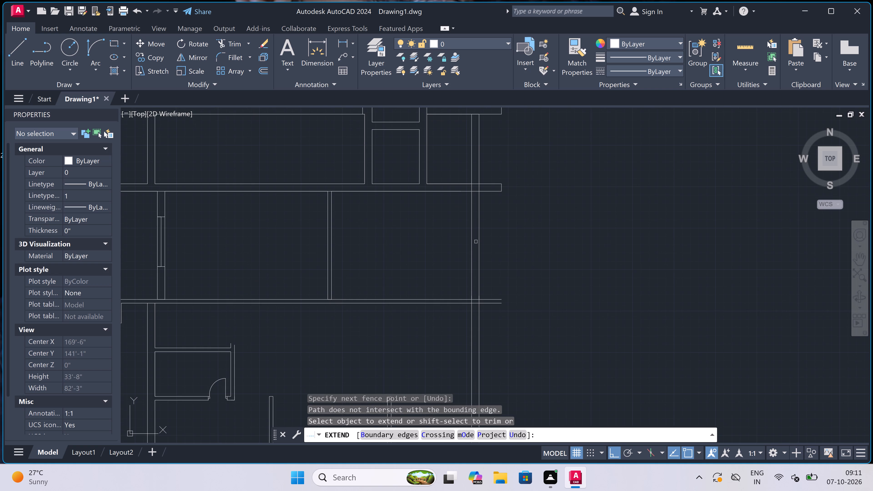
pyautogui.press('Escape')
# Draw the projection's outer outline from the thin wall's lower-right corner, 5' up and back to the right vertical wall's outer line.
pyautogui.write('l')
pyautogui.press('space')
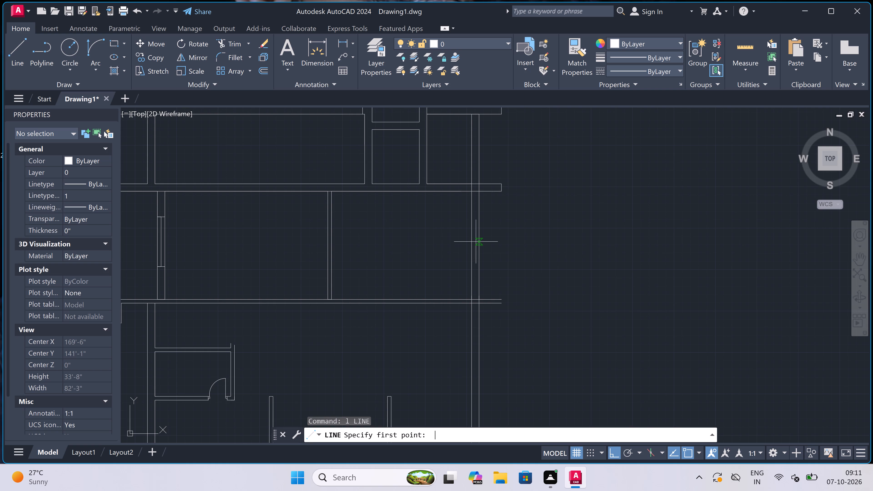
pyautogui.scroll(-1, 474, 289)
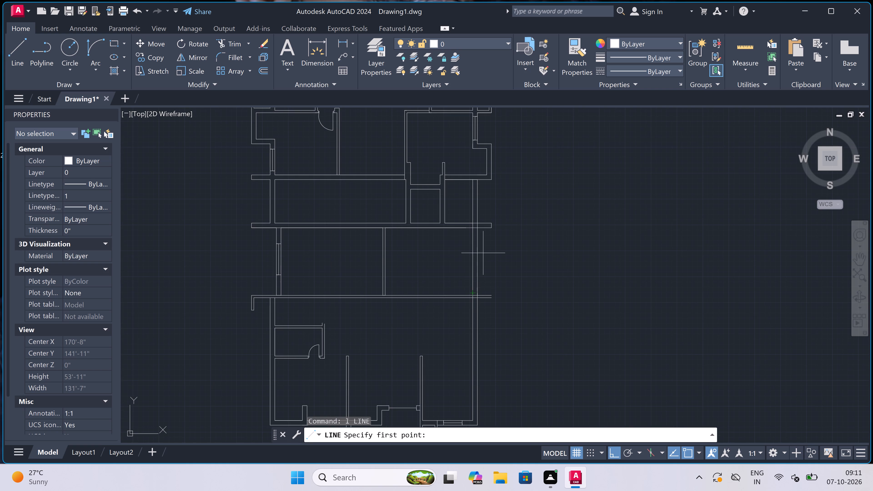
pyautogui.scroll(1, 487, 285)
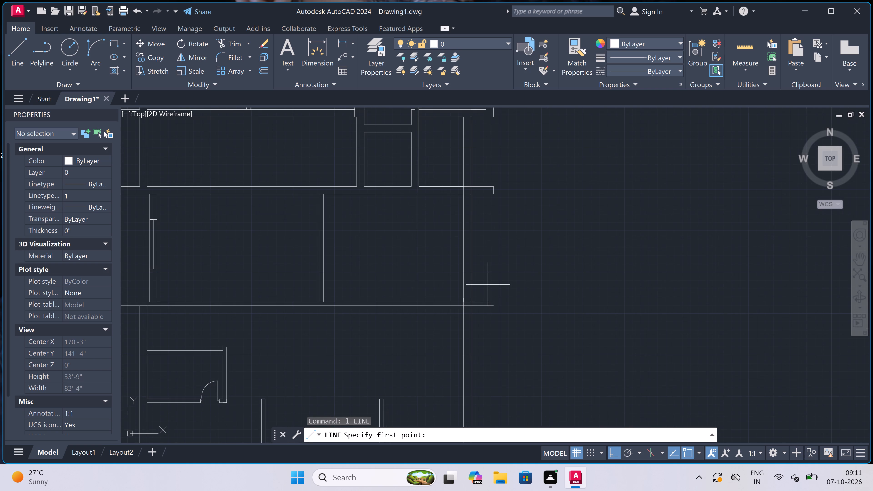
pyautogui.scroll(2, 494, 299)
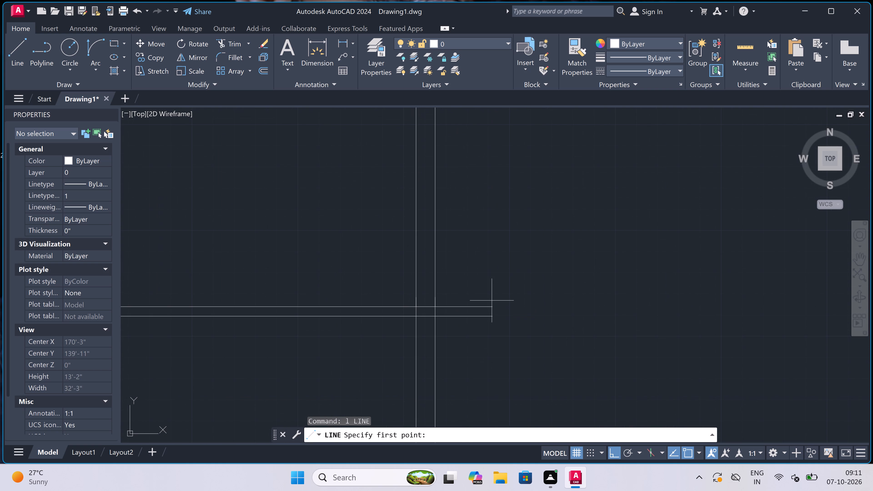
pyautogui.click(492, 317)
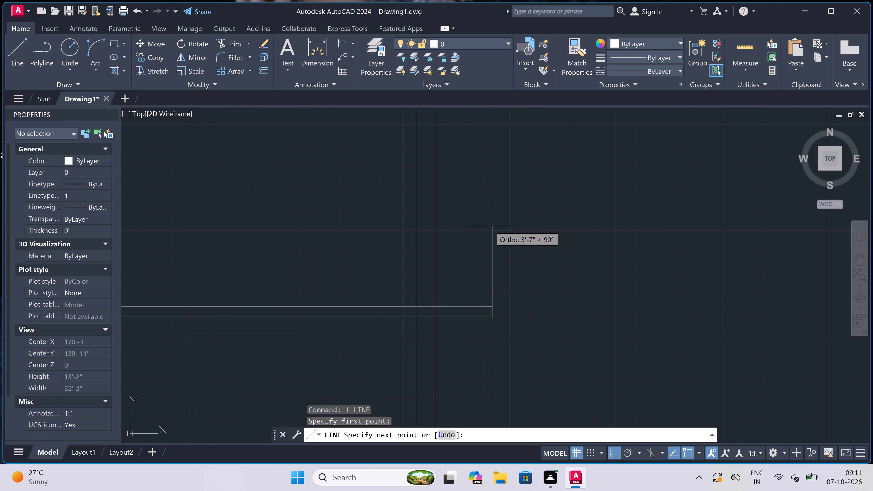
pyautogui.write("5'")
pyautogui.press('space')
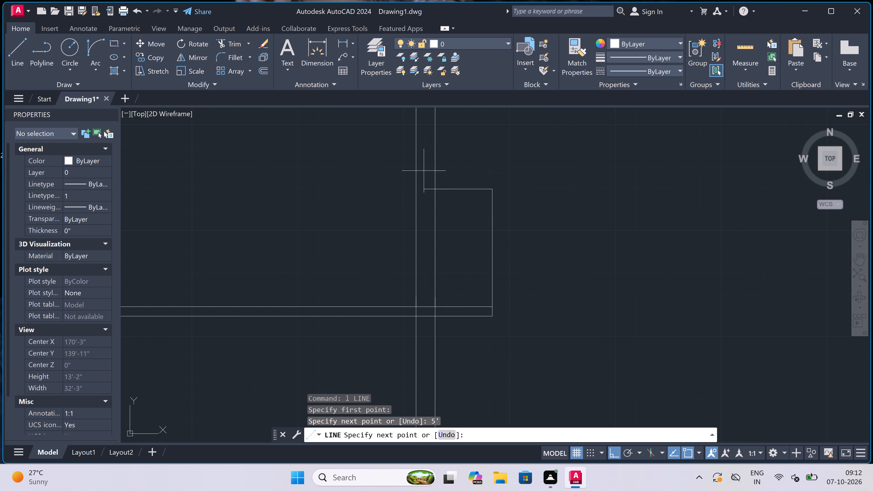
pyautogui.click(436, 189)
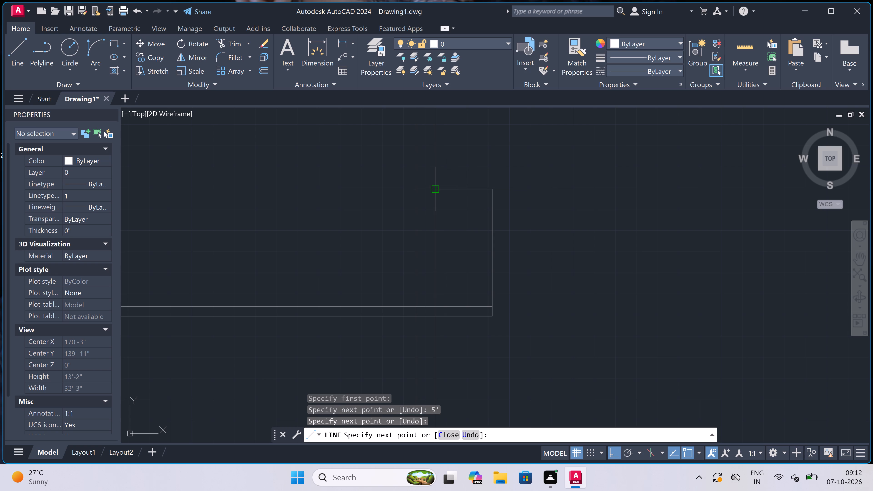
pyautogui.press('Escape')
# Draw the projection's inner outline 9" inside its outer lines, from the thin wall's upper edge round to the right wall's inner line.
pyautogui.press('space')
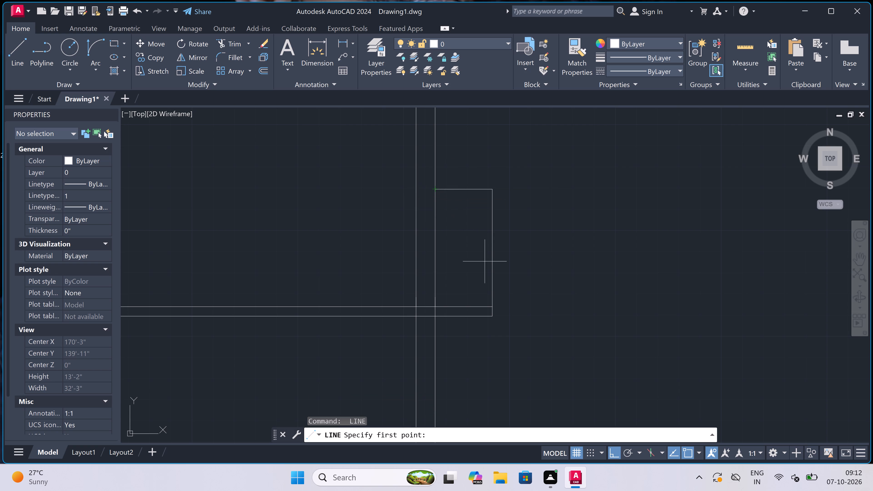
pyautogui.click(490, 305)
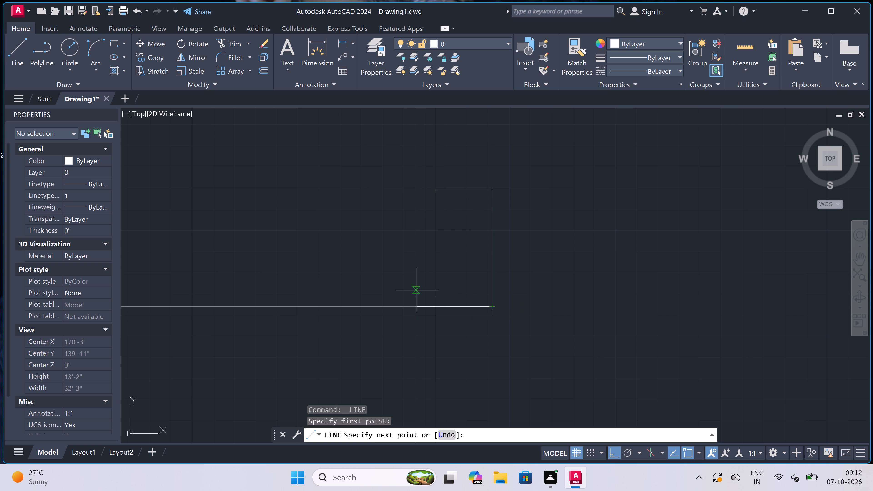
pyautogui.write('9"')
pyautogui.press('space')
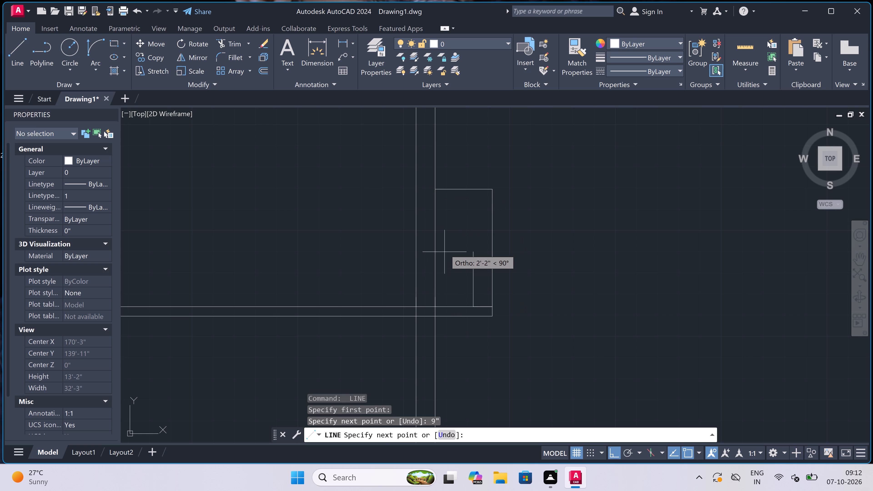
pyautogui.click(474, 192)
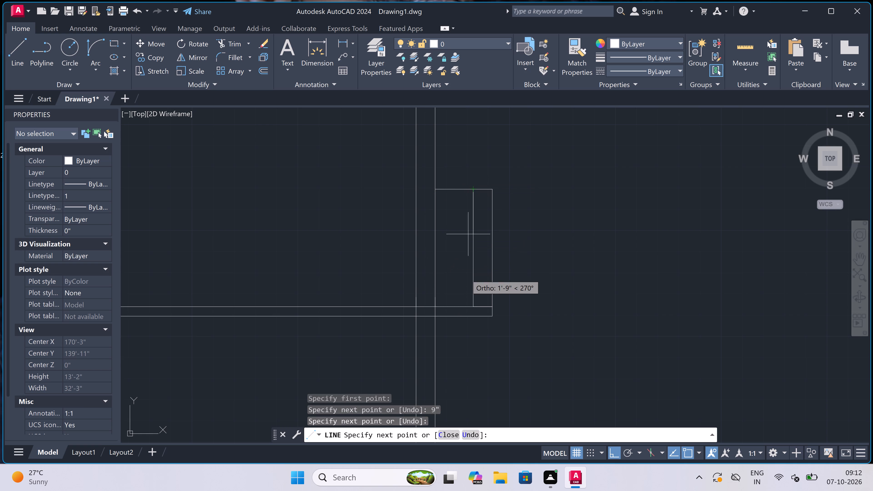
pyautogui.write('9"')
pyautogui.press('space')
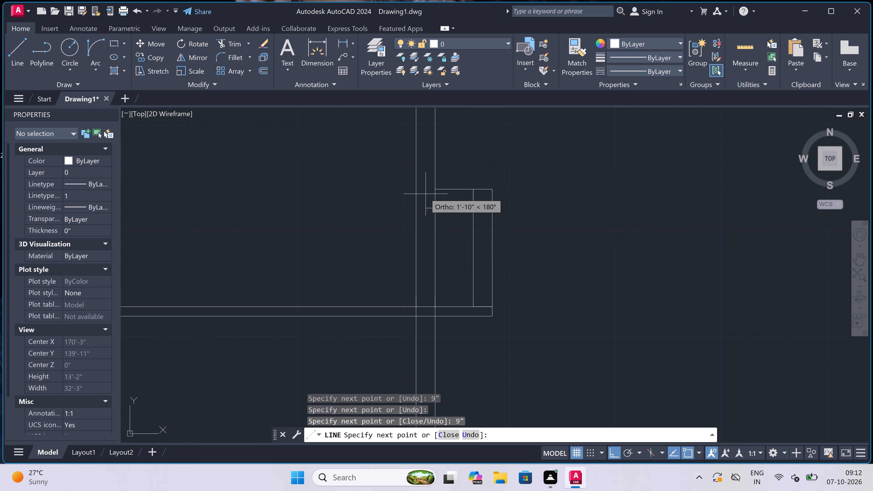
pyautogui.click(417, 207)
pyautogui.press('Escape')
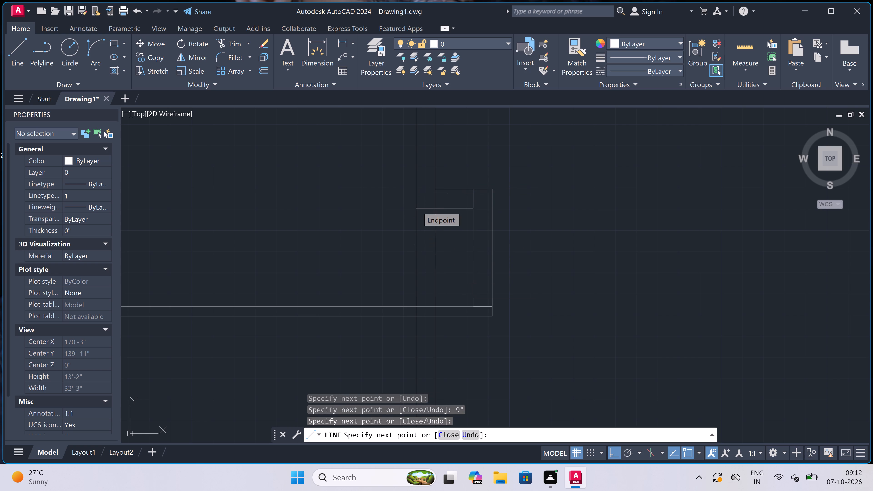
# Draw a window in the right wall between the upper wall and the projection: two jamb lines across the wall joined by a centre line about 4'2" long.
pyautogui.press('space')
pyautogui.scroll(-2, 417, 207)
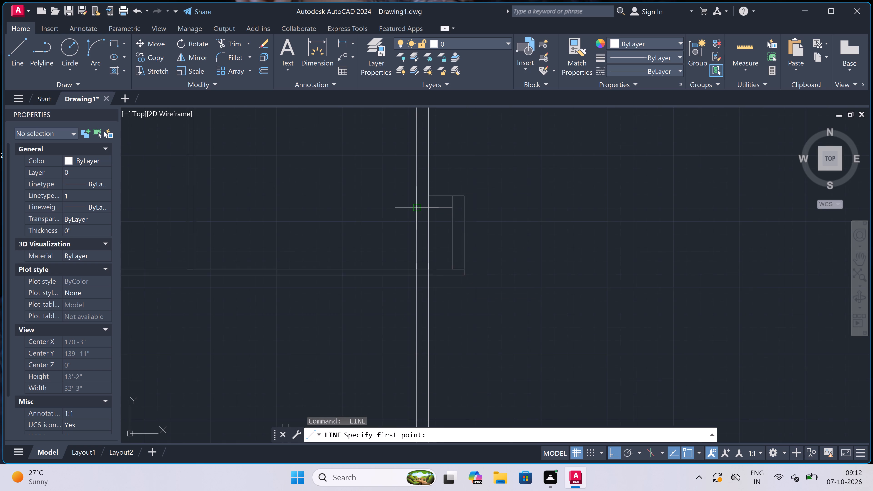
pyautogui.scroll(-1, 417, 207)
pyautogui.scroll(2, 406, 125)
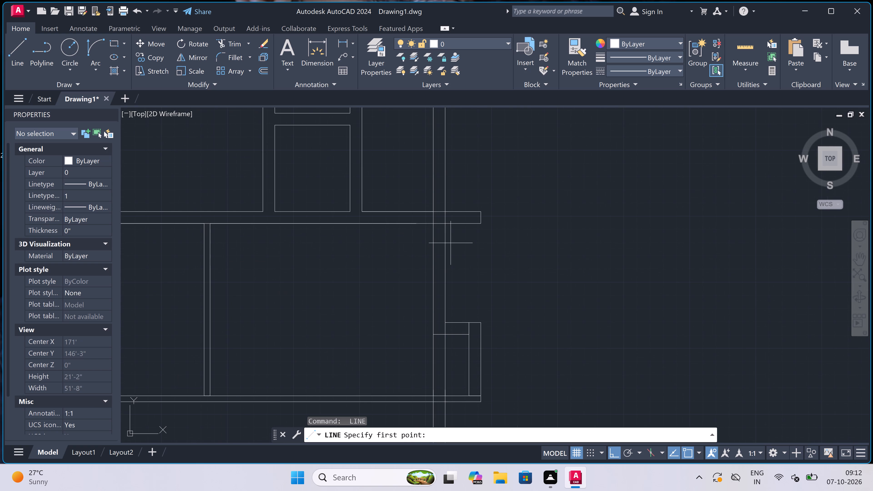
pyautogui.scroll(2, 433, 368)
pyautogui.scroll(-2, 434, 301)
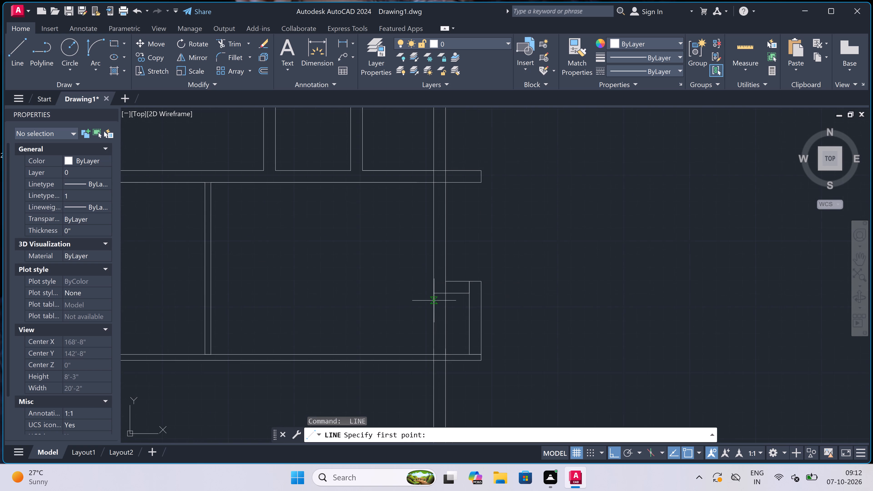
pyautogui.scroll(1, 440, 219)
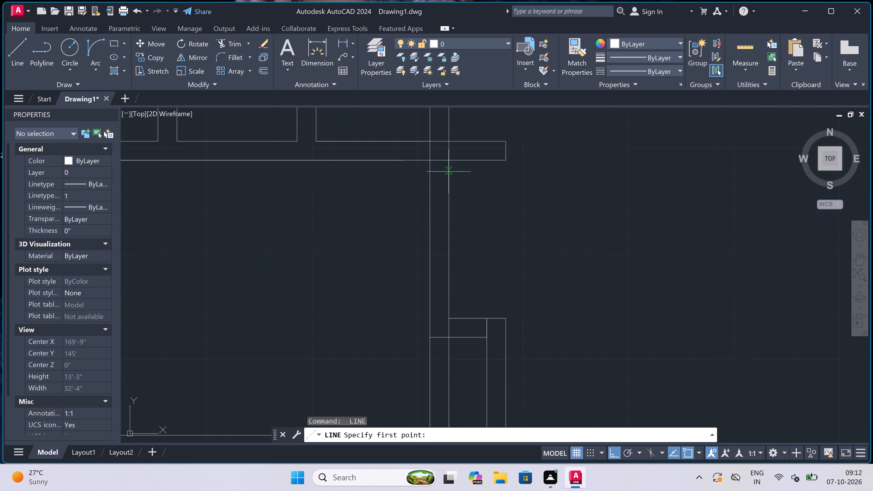
pyautogui.click(449, 182)
pyautogui.click(431, 182)
pyautogui.click(437, 182)
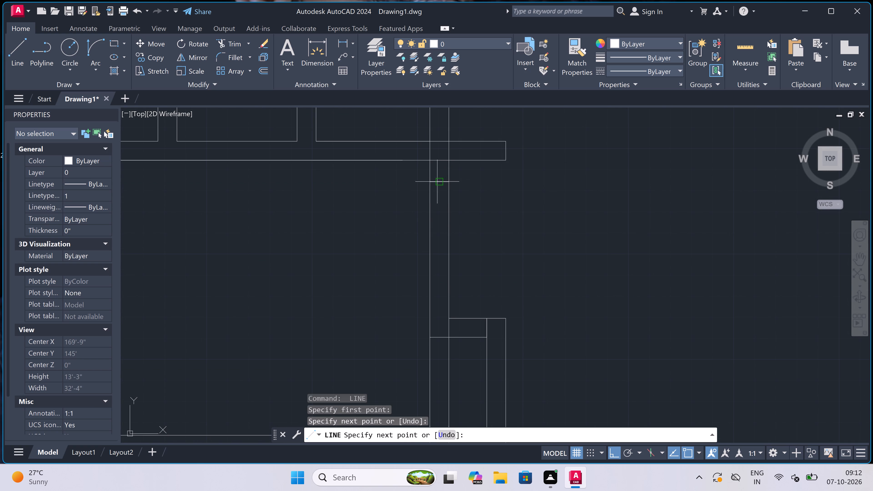
pyautogui.click(434, 290)
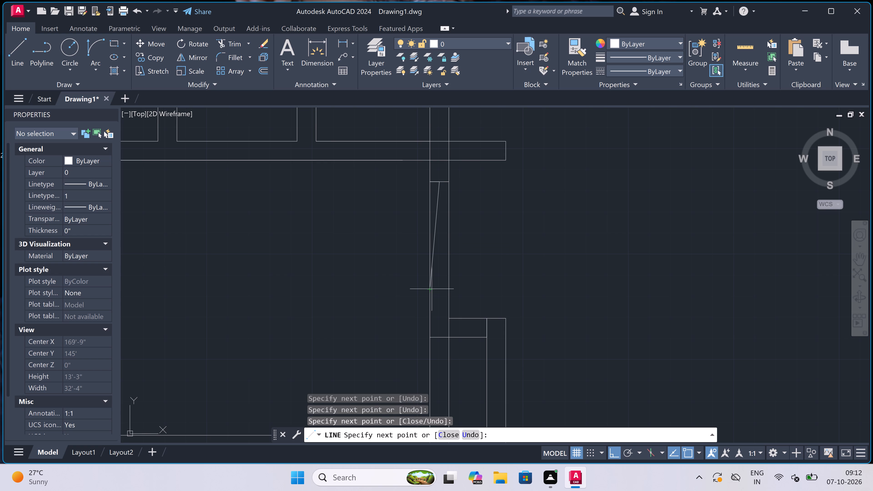
pyautogui.hotkey('ctrl', 'z')
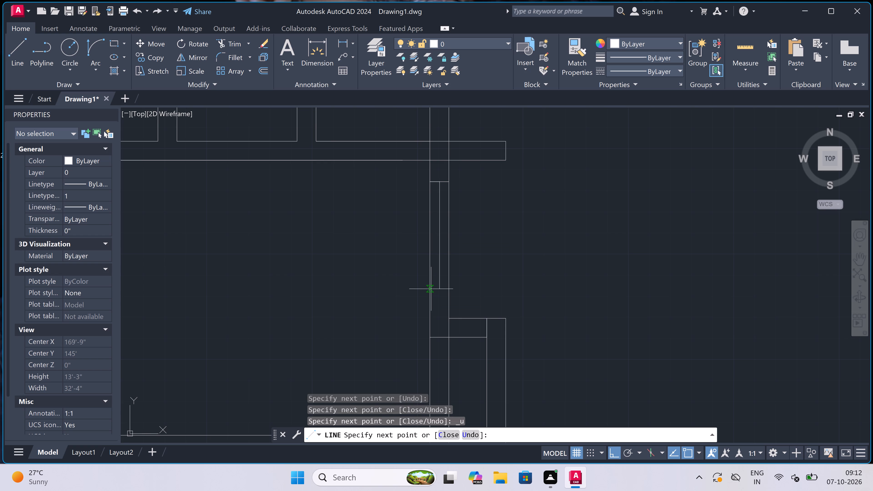
pyautogui.scroll(2, 431, 289)
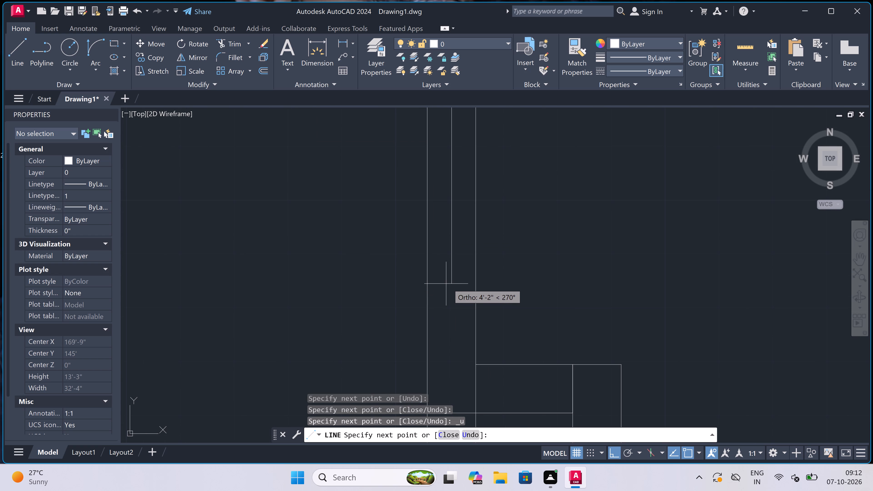
pyautogui.click(448, 284)
pyautogui.click(424, 284)
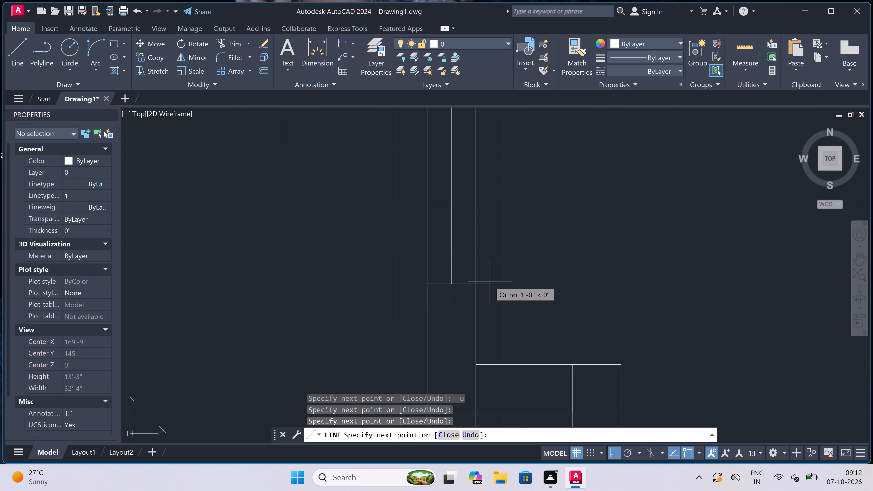
pyautogui.click(478, 284)
pyautogui.press('Escape')
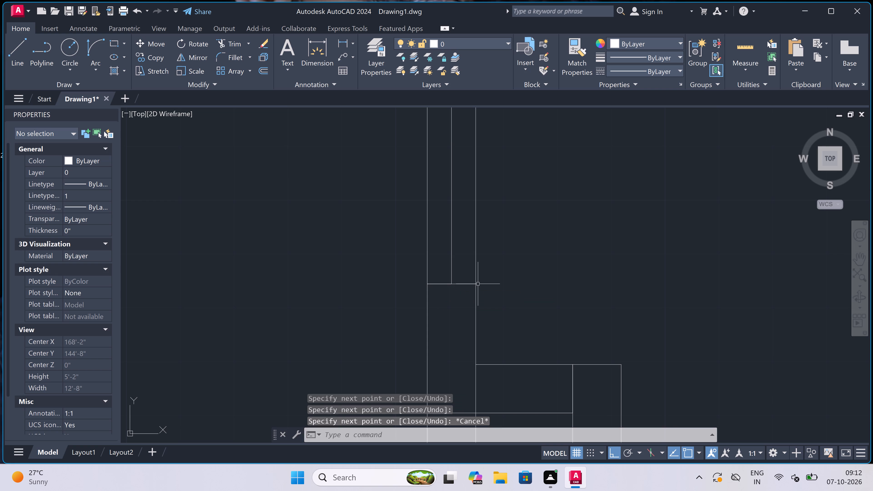
# Trim both faces of the right wall between the two window jambs, keeping the centre line.
pyautogui.write('tr')
pyautogui.press('space')
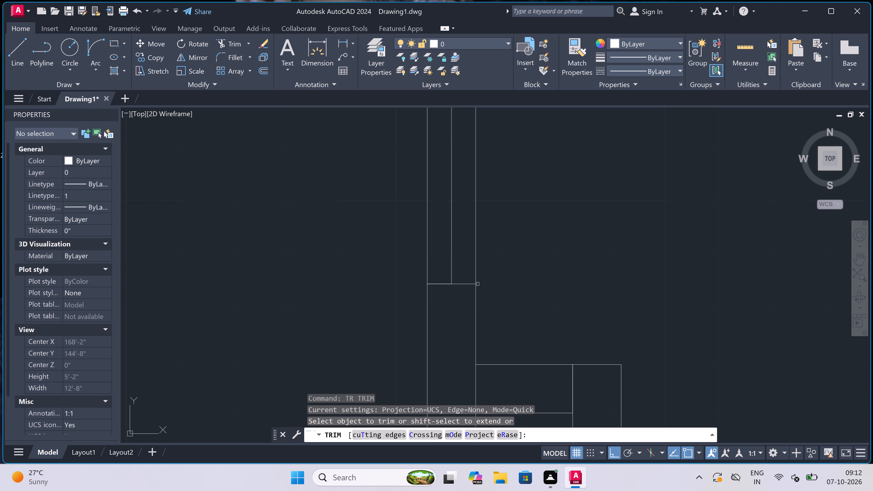
pyautogui.scroll(-3, 477, 284)
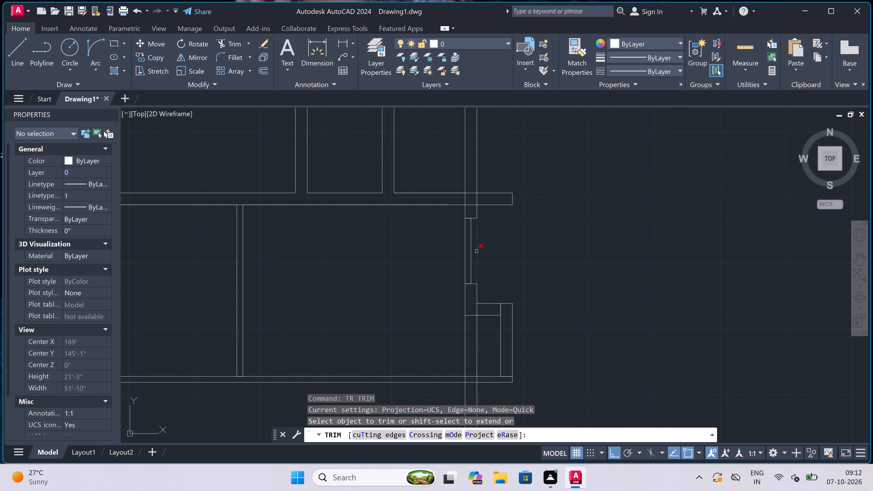
pyautogui.click(477, 251)
pyautogui.click(464, 250)
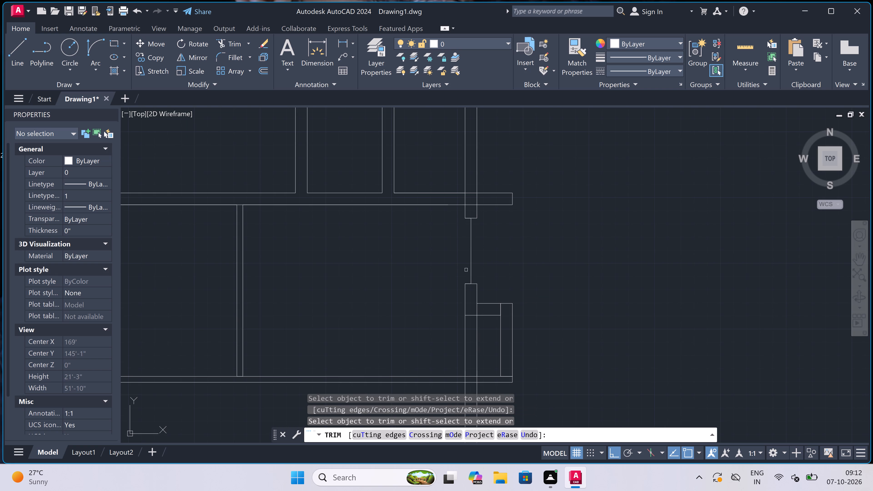
# Trim both right-wall lines out of the projection's interior, down to the thin wall's upper edge.
pyautogui.scroll(2, 476, 328)
pyautogui.scroll(-3, 487, 313)
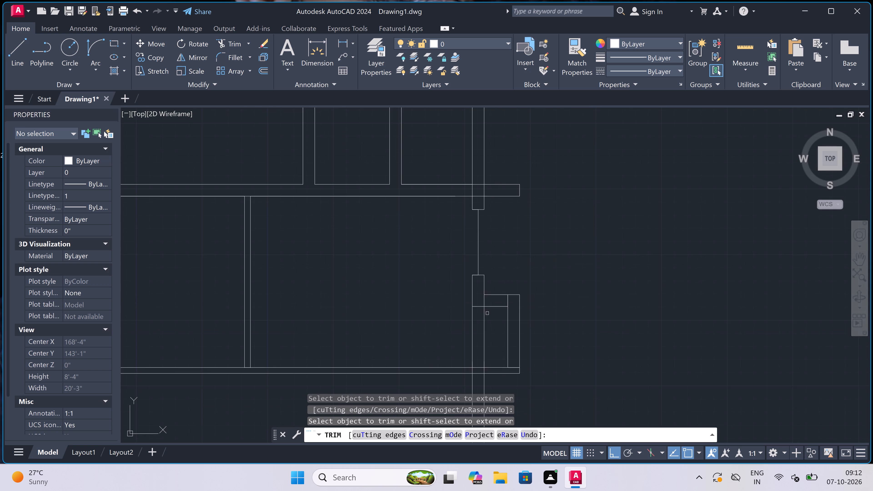
pyautogui.scroll(2, 490, 331)
pyautogui.click(490, 330)
pyautogui.click(410, 329)
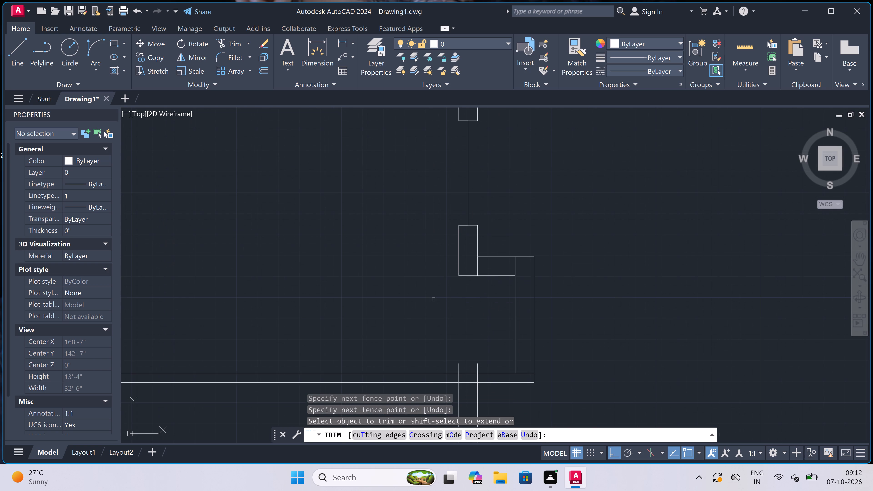
pyautogui.scroll(-3, 437, 295)
pyautogui.scroll(6, 450, 316)
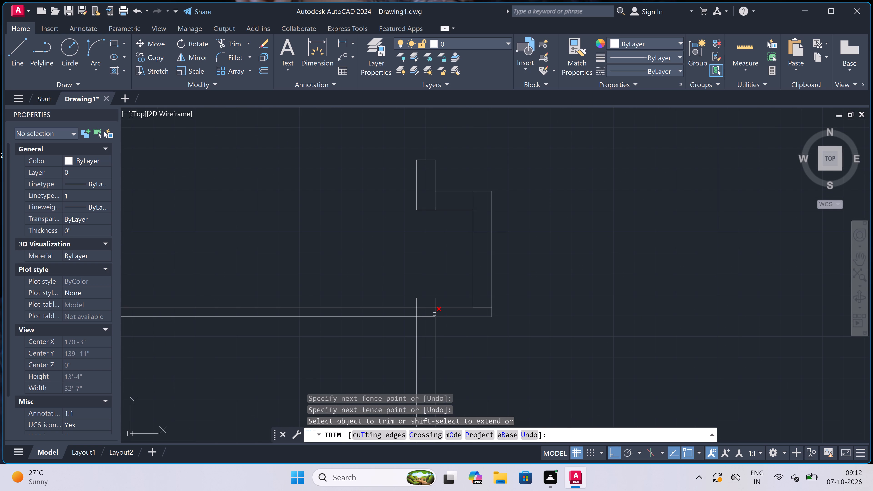
pyautogui.click(343, 275)
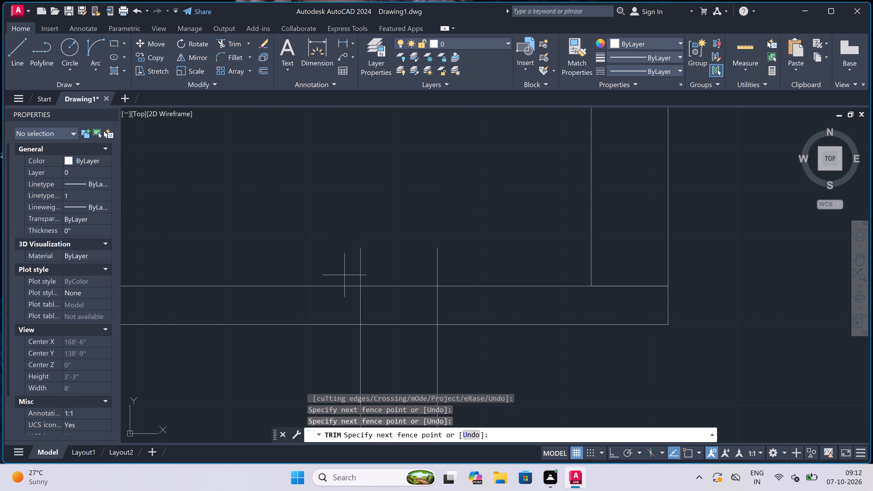
pyautogui.click(461, 274)
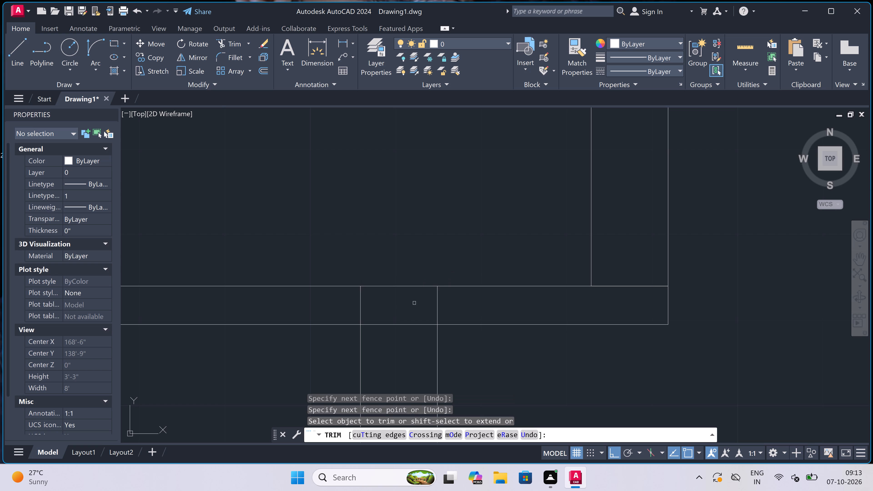
# Trim the right wall's outer line within the thin wall and the overlapping line segments at the projection's lower and upper corners.
pyautogui.moveTo(406, 305); pyautogui.dragTo(416, 306)
pyautogui.click(582, 304)
pyautogui.moveTo(582, 304); pyautogui.dragTo(578, 305)
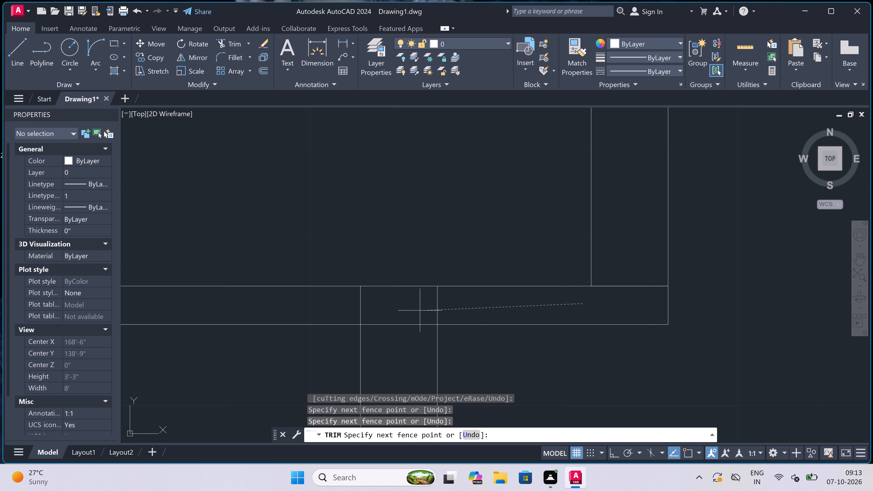
pyautogui.click(401, 311)
pyautogui.click(642, 295)
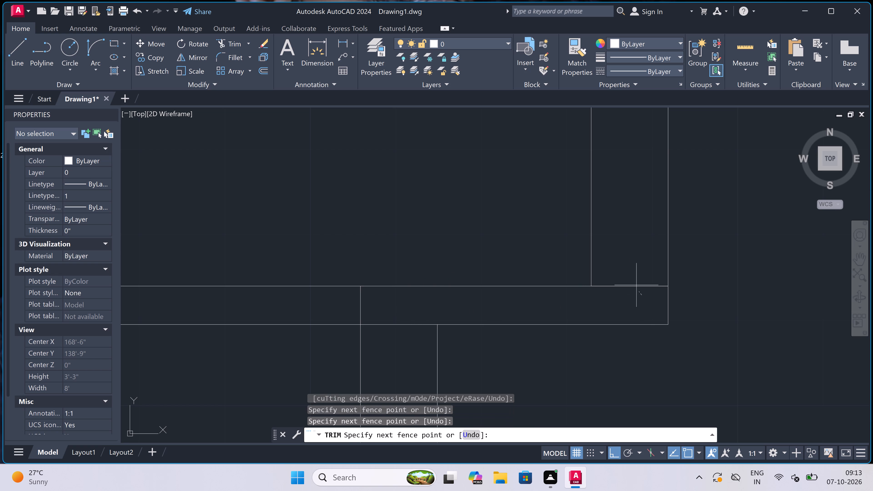
pyautogui.click(630, 264)
pyautogui.scroll(-5, 429, 292)
pyautogui.scroll(4, 451, 242)
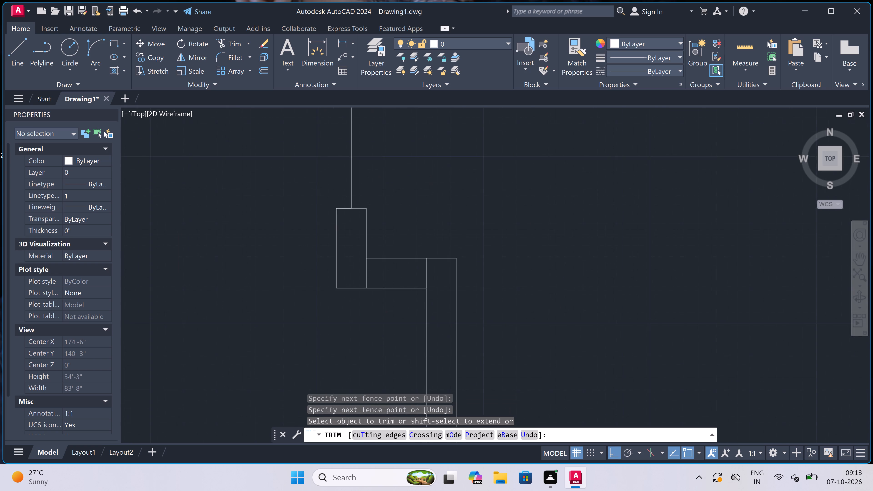
pyautogui.moveTo(290, 296); pyautogui.dragTo(292, 297)
pyautogui.click(436, 294)
# Trim the right wall's inner line within the thin wall and the thin wall's lower edge between the right wall's two faces.
pyautogui.scroll(-7, 429, 283)
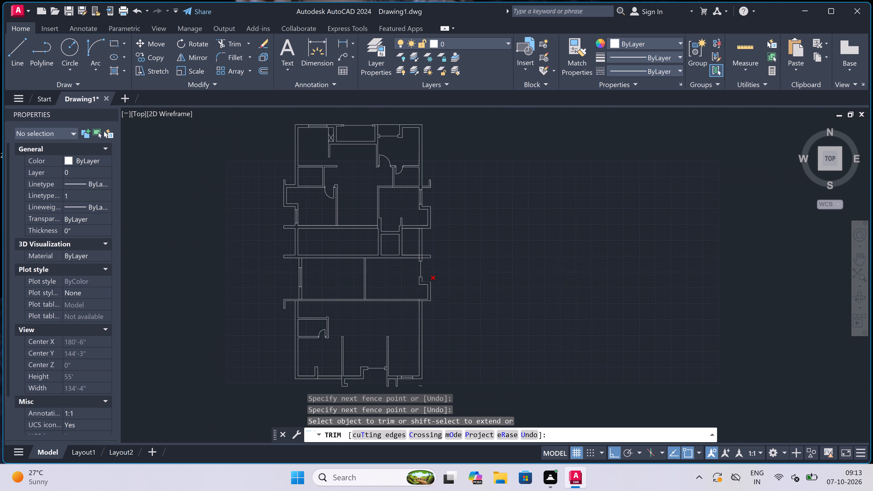
pyautogui.scroll(4, 422, 304)
pyautogui.scroll(1, 414, 280)
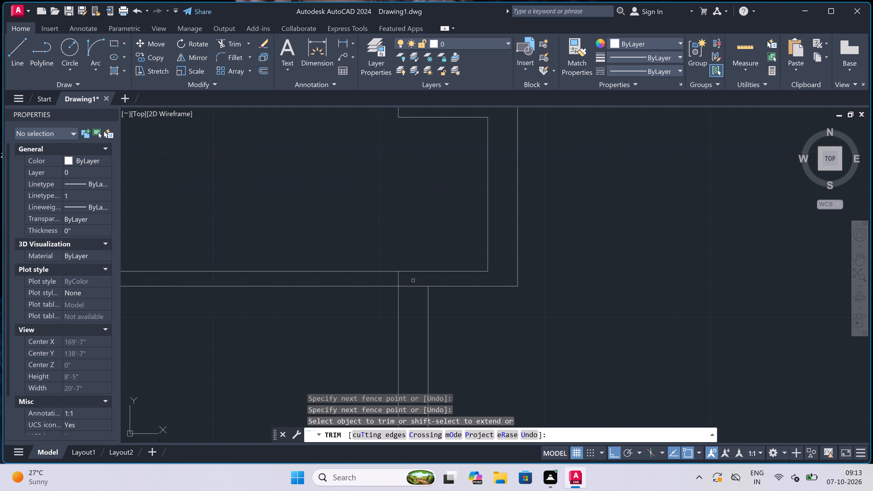
pyautogui.scroll(1, 379, 281)
pyautogui.moveTo(379, 281); pyautogui.dragTo(385, 281)
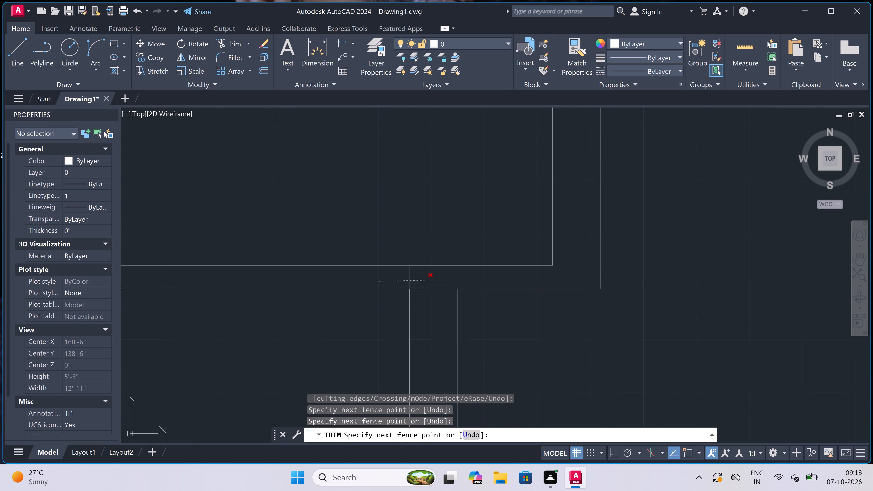
pyautogui.click(434, 280)
pyautogui.scroll(-3, 434, 280)
pyautogui.scroll(3, 434, 280)
pyautogui.click(434, 280)
pyautogui.click(434, 298)
pyautogui.scroll(-5, 432, 267)
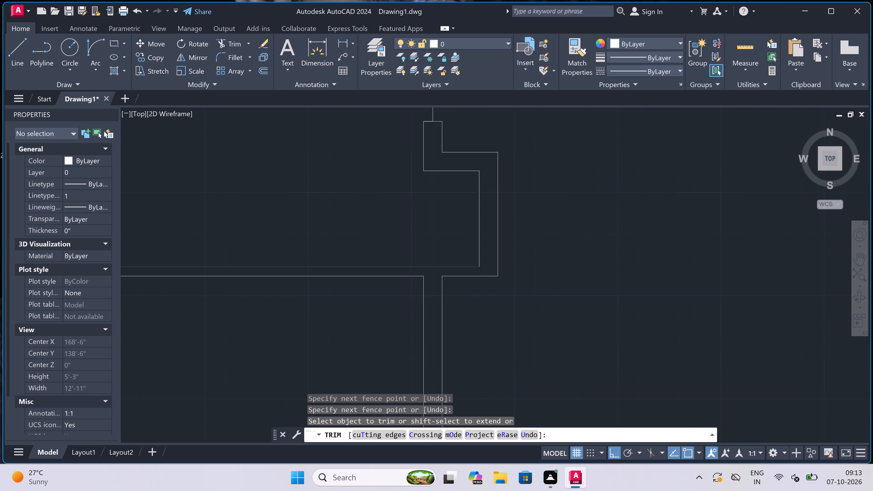
pyautogui.scroll(-4, 432, 267)
pyautogui.scroll(3, 406, 292)
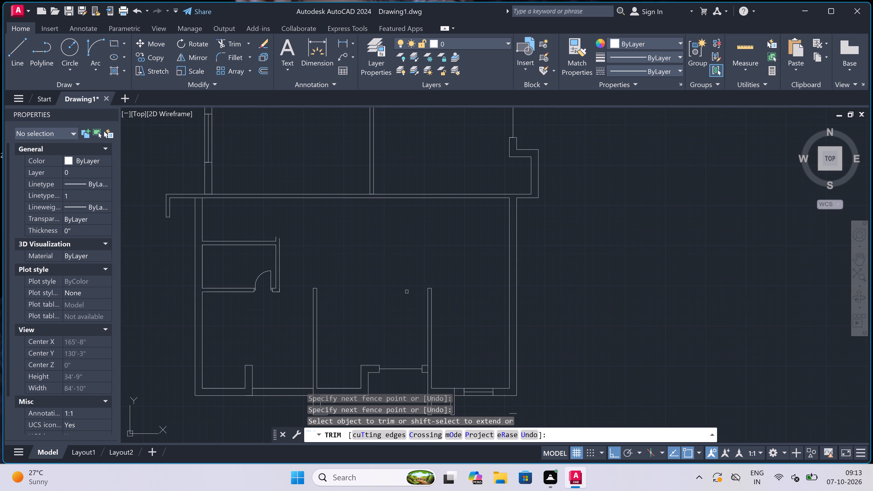
pyautogui.press('Escape')
# Draw the small room's inner outline from the horizontal thin wall–right wall corner: 4'7.5" left, 9' down, and back to the right wall.
pyautogui.write('l')
pyautogui.press('space')
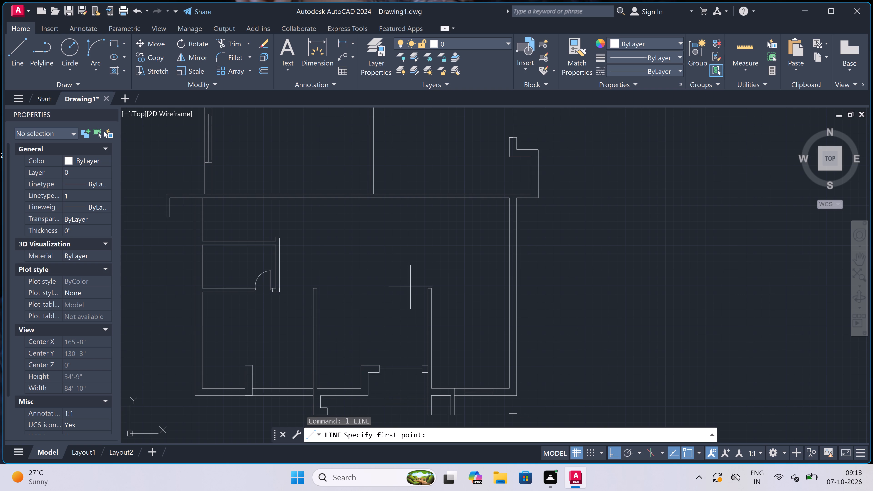
pyautogui.scroll(-1, 440, 242)
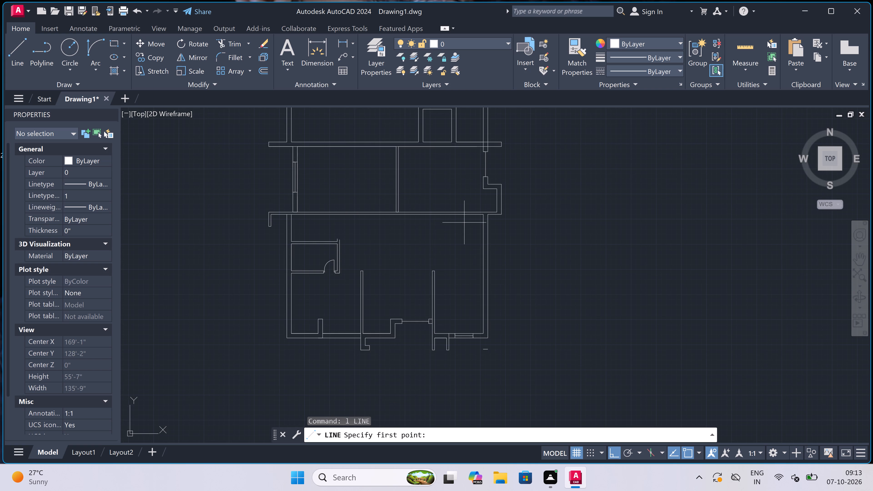
pyautogui.scroll(1, 474, 219)
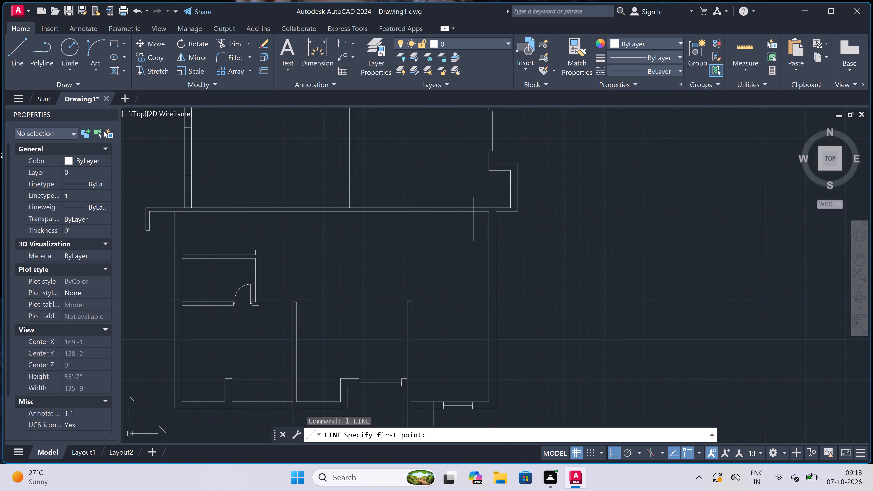
pyautogui.scroll(1, 474, 219)
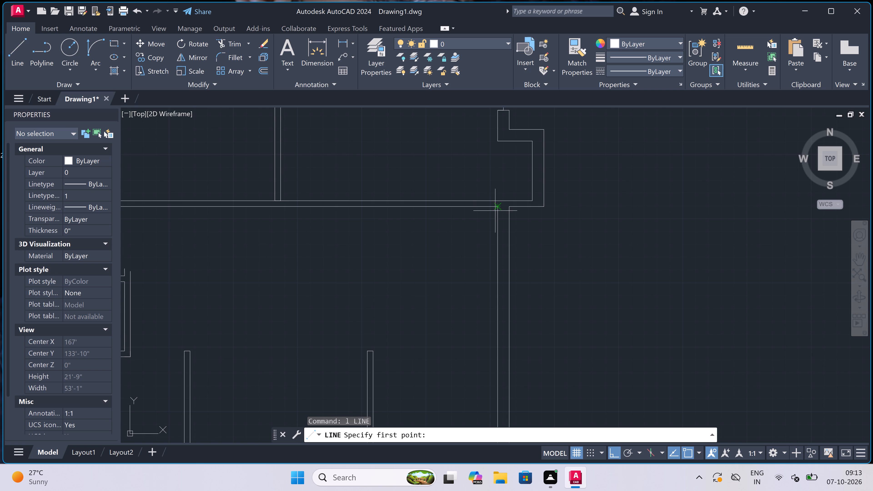
pyautogui.click(496, 210)
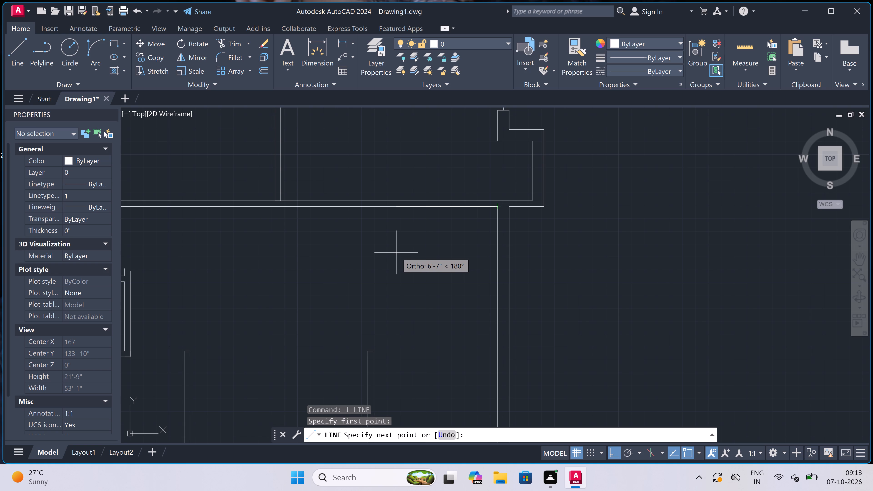
pyautogui.write("4'7.5")
pyautogui.write('"')
pyautogui.press('space')
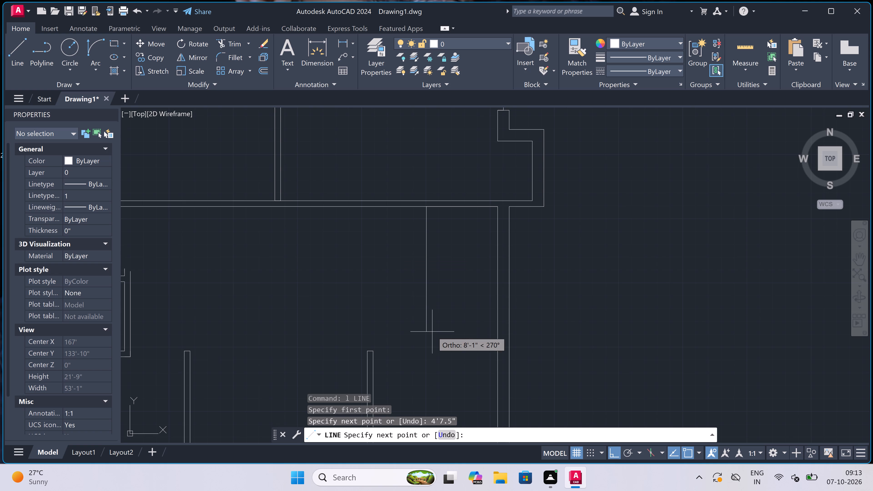
pyautogui.write("9'")
pyautogui.press('space')
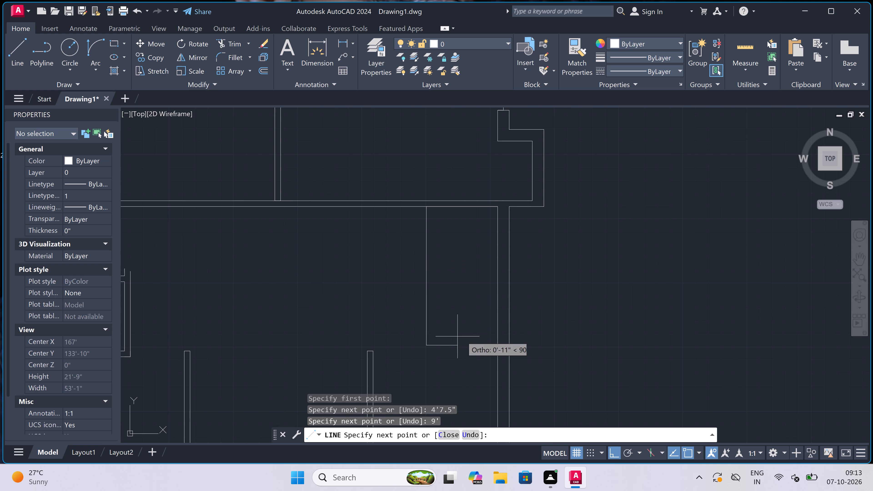
pyautogui.scroll(1, 492, 349)
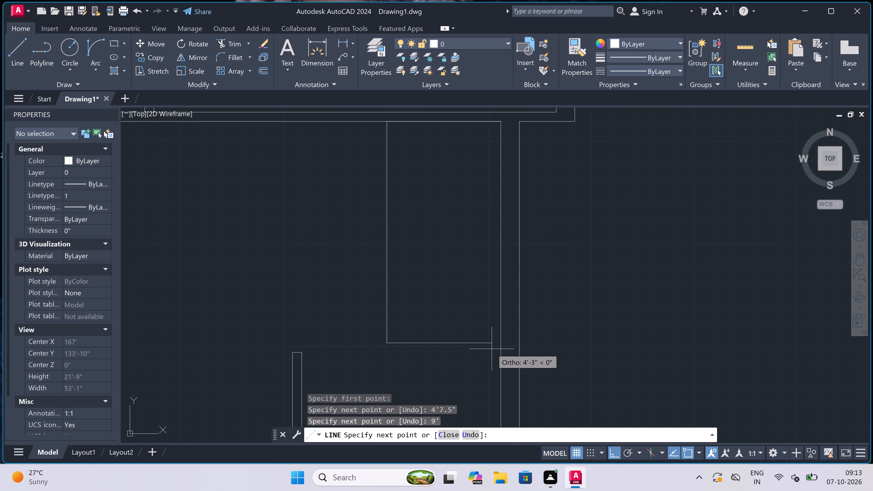
pyautogui.click(503, 345)
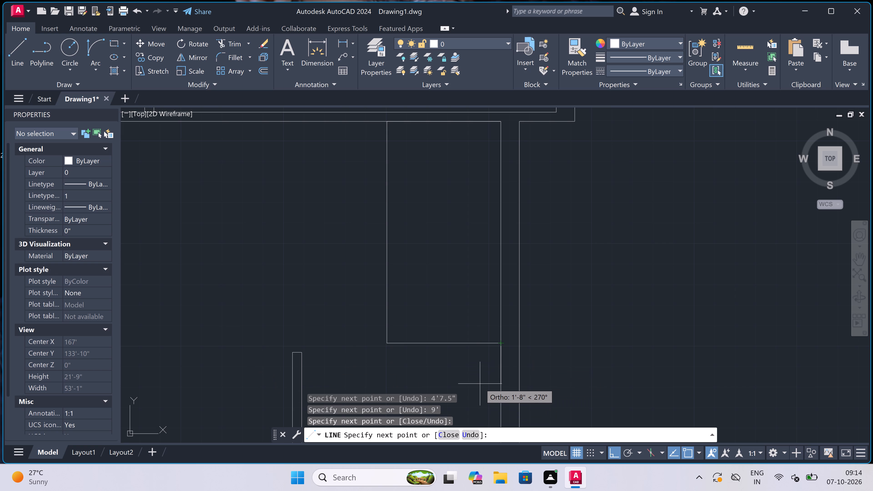
# Draw the small room's outer wall face 4.5" outside its lower and left lines, ending at the horizontal thin wall above.
pyautogui.write('4.5')
pyautogui.write('"')
pyautogui.press('space')
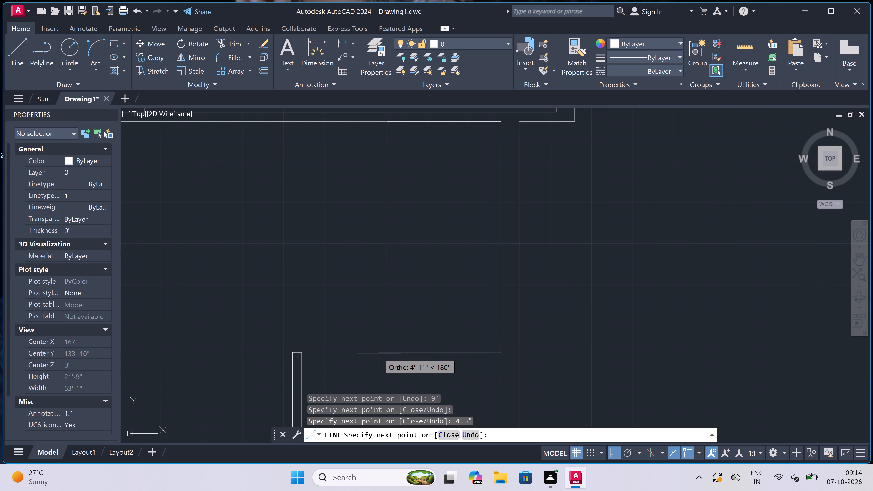
pyautogui.scroll(2, 380, 360)
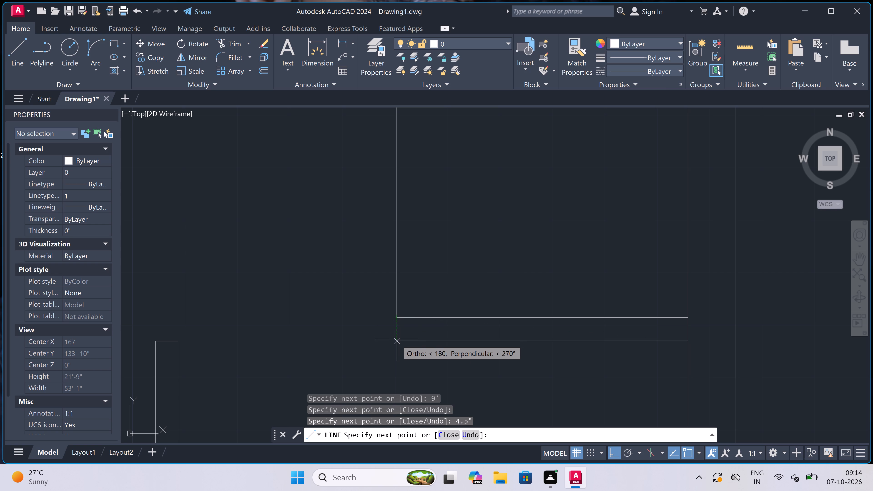
pyautogui.click(397, 339)
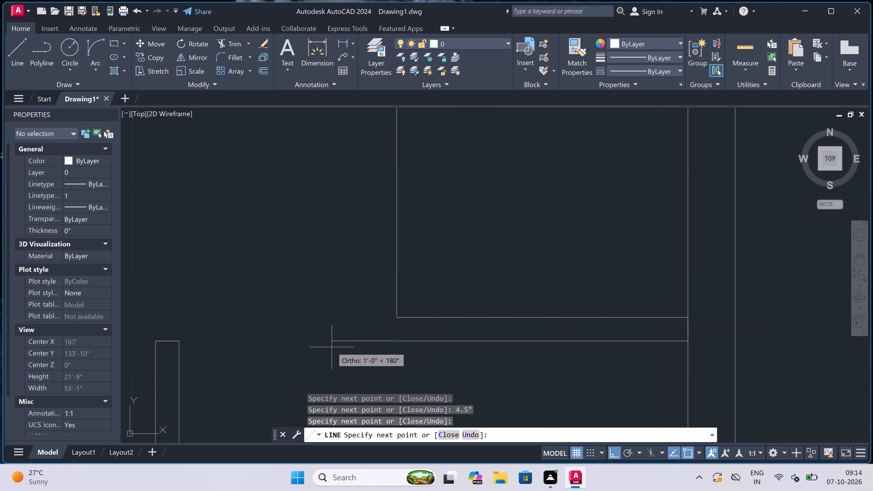
pyautogui.press('4')
pyautogui.write('.5')
pyautogui.write('"')
pyautogui.press('space')
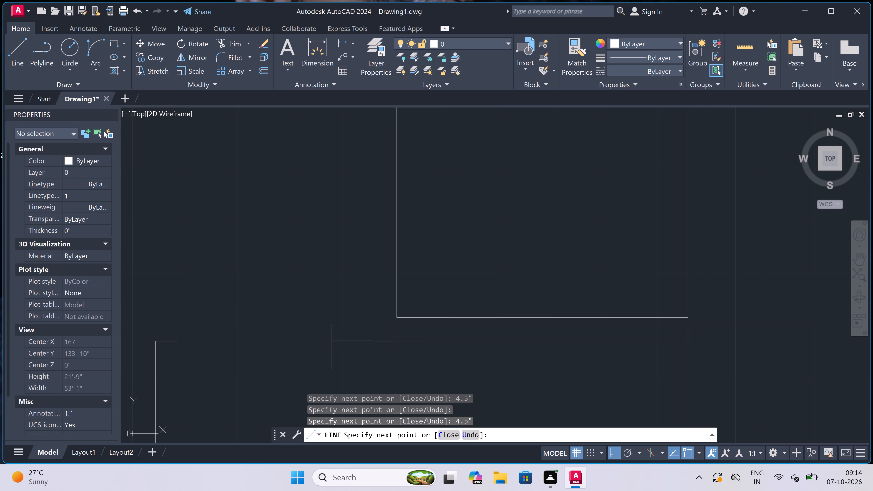
pyautogui.scroll(-3, 332, 347)
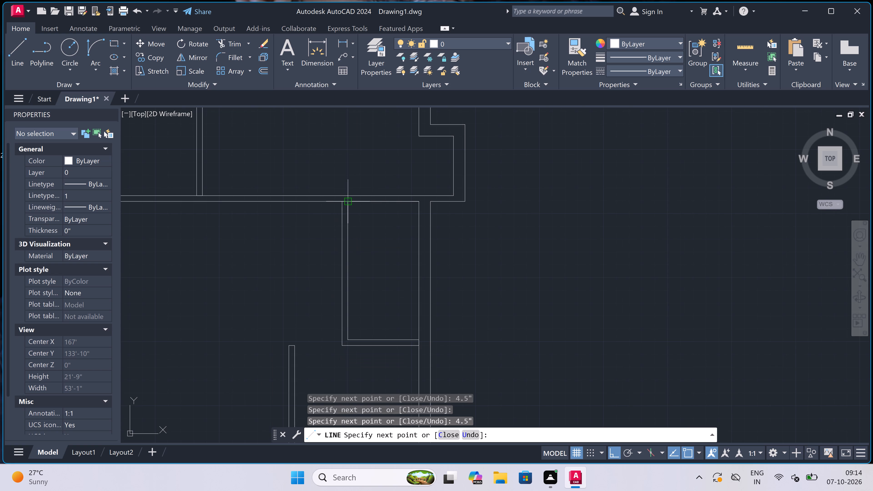
pyautogui.scroll(2, 343, 195)
pyautogui.click(339, 213)
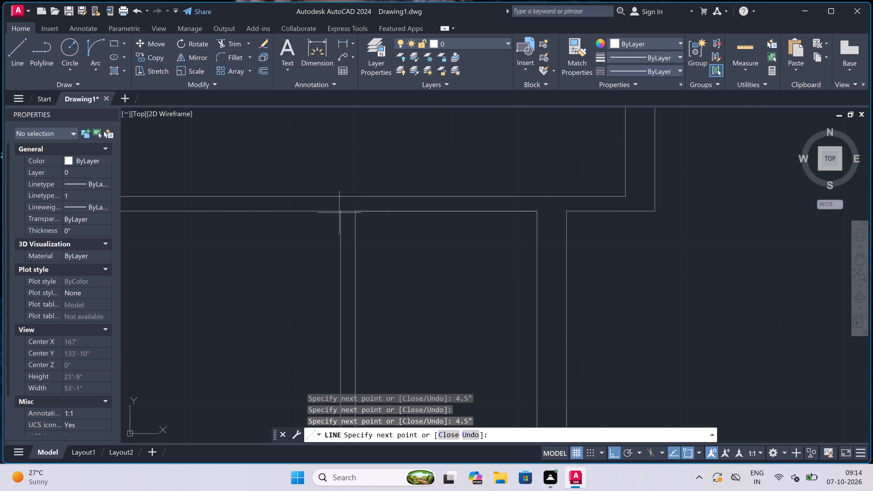
pyautogui.press('Escape')
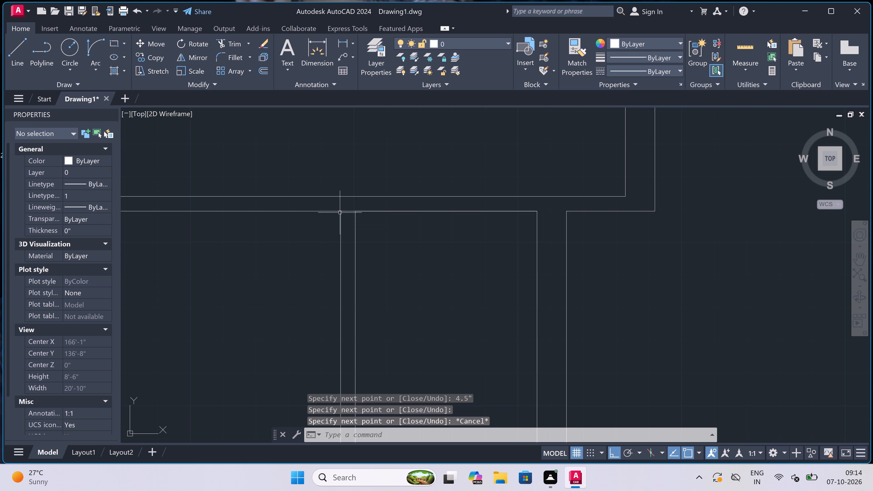
# Draw a vertical line about 10' long from the small room's lower wall down to the bottom wall's inner face, near the window's right end.
pyautogui.scroll(-6, 341, 211)
pyautogui.scroll(2, 324, 228)
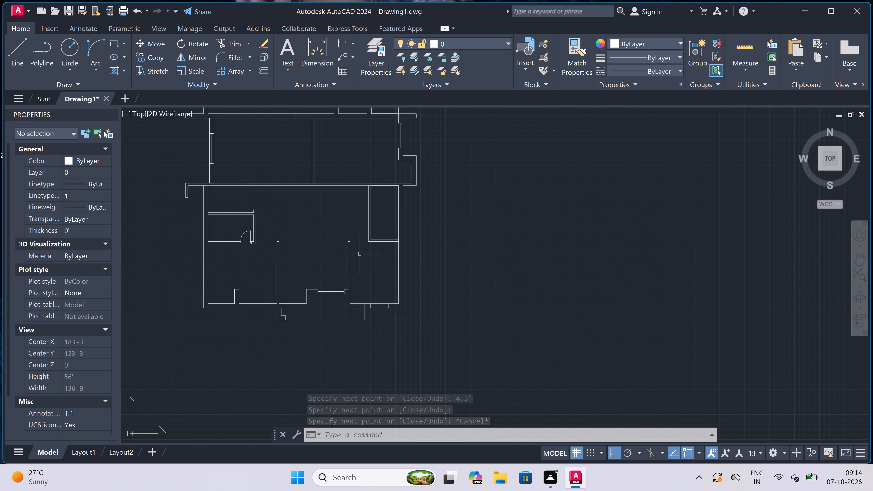
pyautogui.scroll(4, 351, 247)
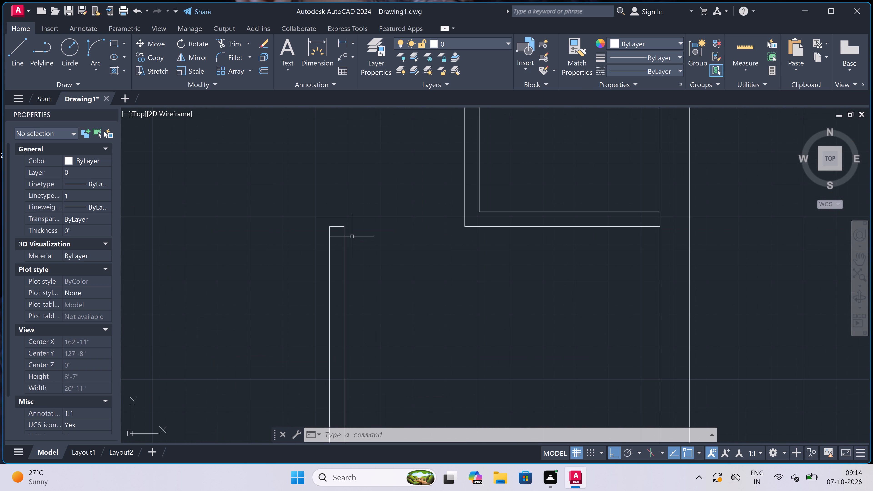
pyautogui.write('l')
pyautogui.press('space')
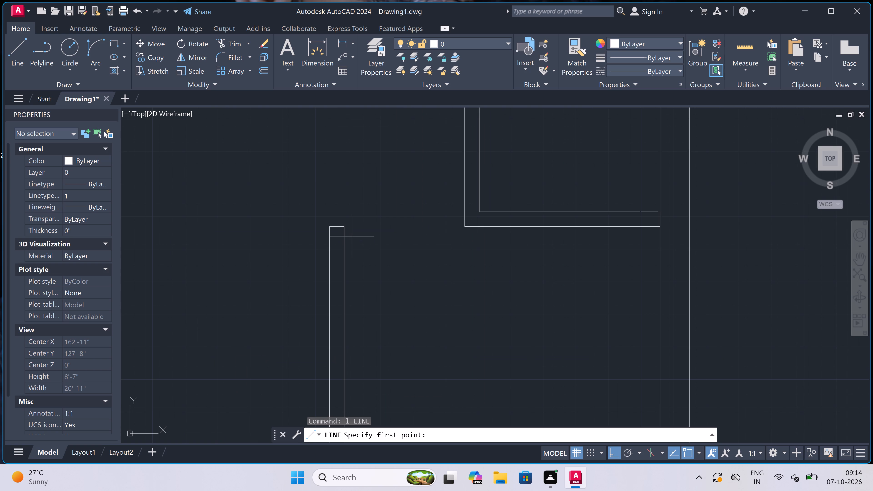
pyautogui.scroll(-2, 352, 236)
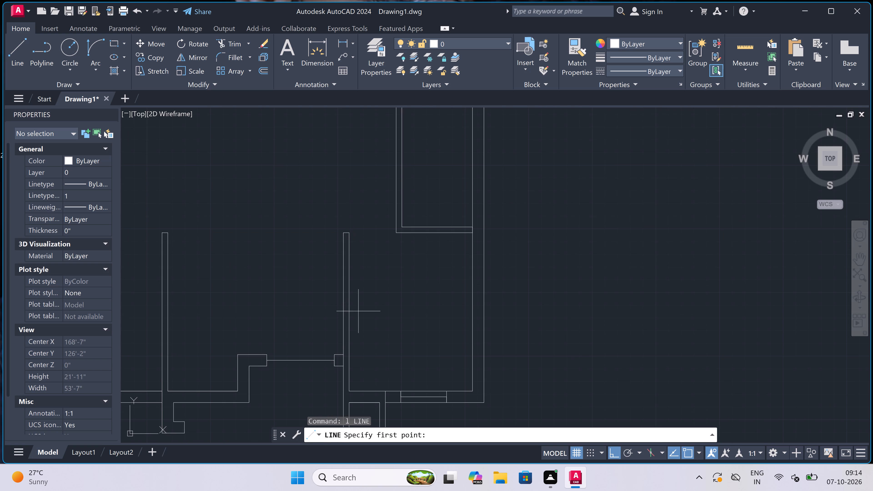
pyautogui.scroll(-3, 395, 299)
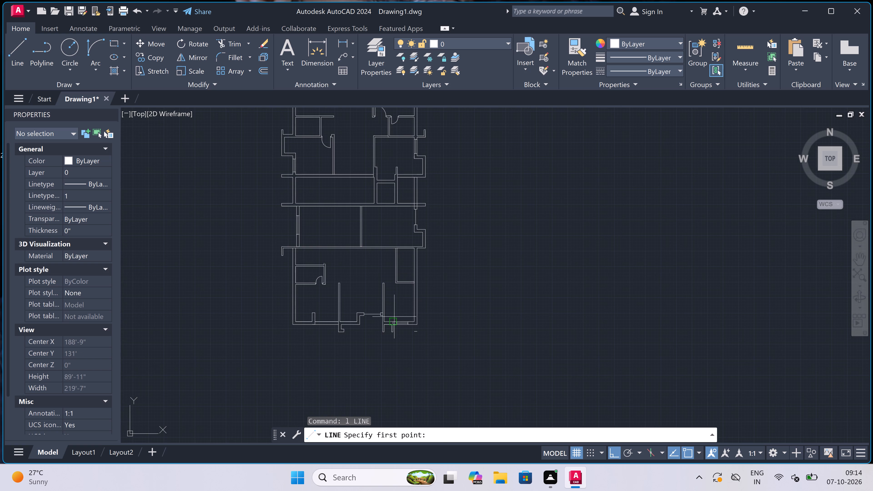
pyautogui.scroll(2, 400, 329)
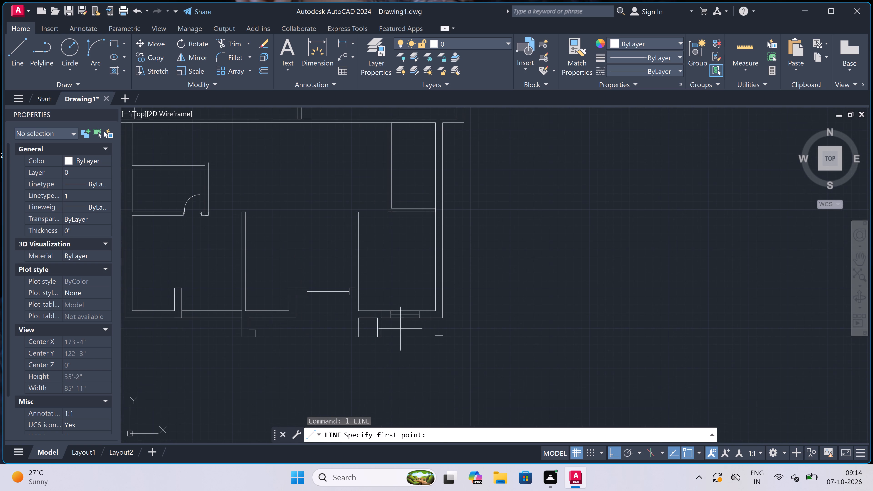
pyautogui.scroll(1, 442, 244)
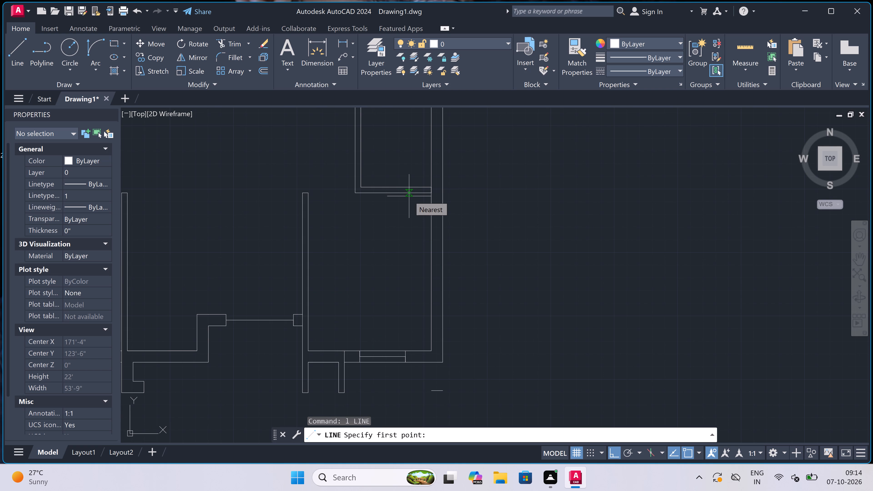
pyautogui.click(404, 194)
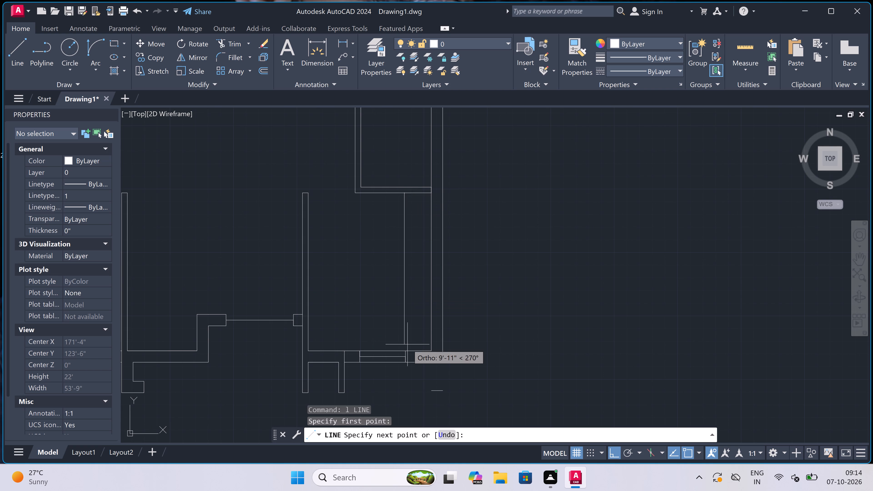
pyautogui.scroll(6, 403, 351)
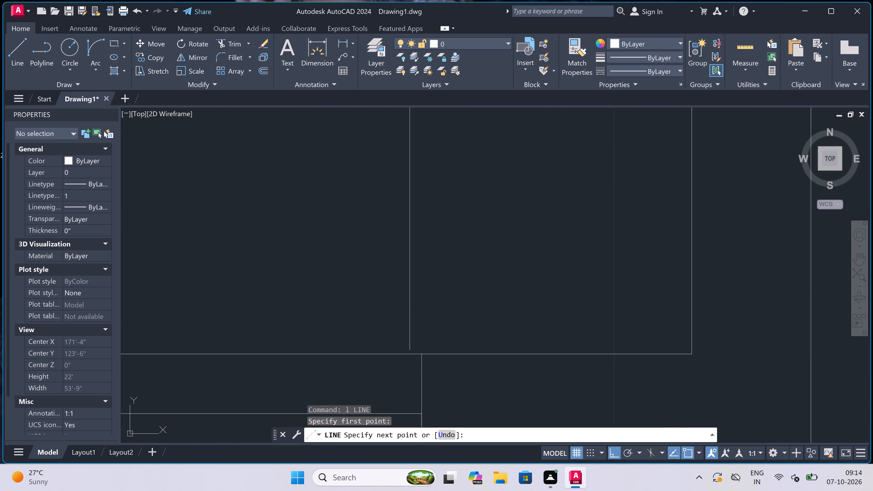
pyautogui.click(416, 358)
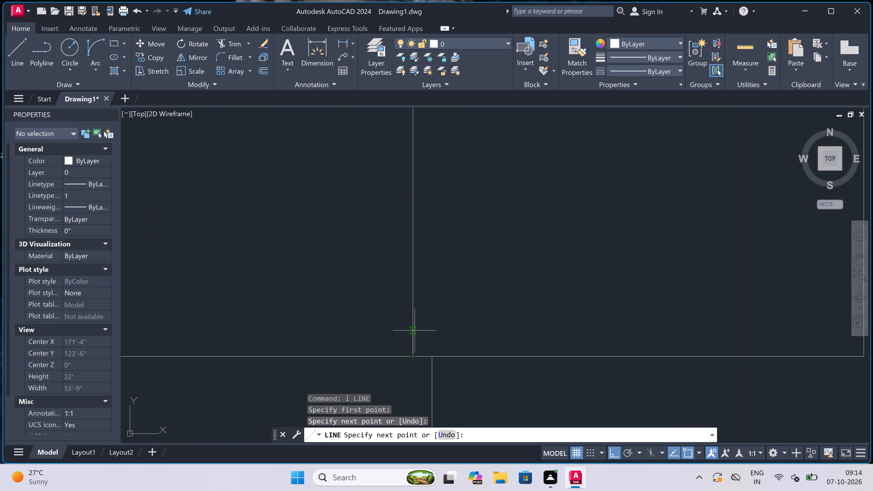
pyautogui.press('Escape')
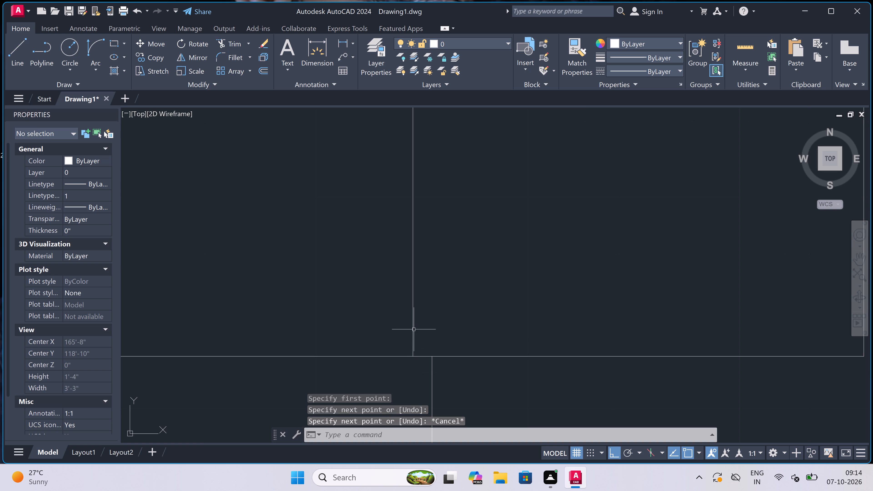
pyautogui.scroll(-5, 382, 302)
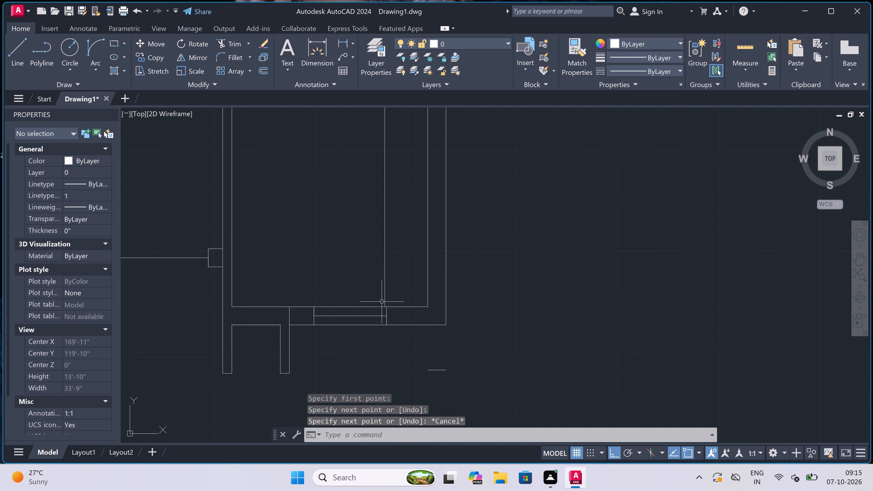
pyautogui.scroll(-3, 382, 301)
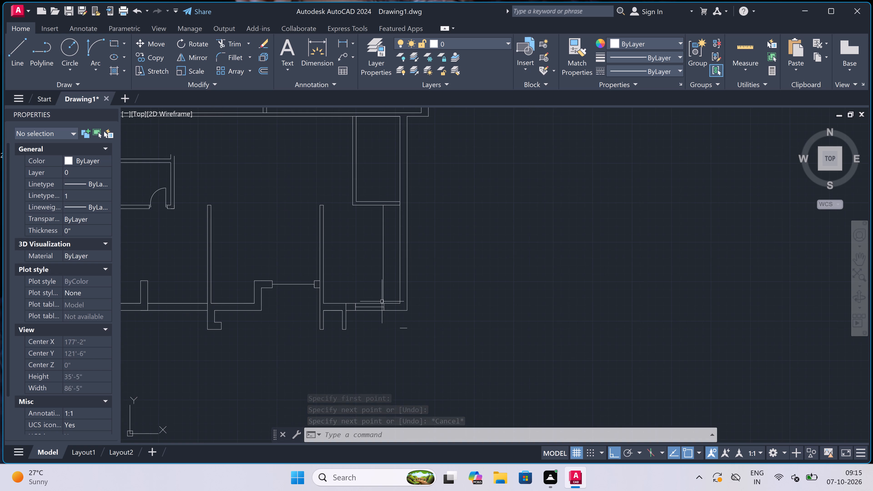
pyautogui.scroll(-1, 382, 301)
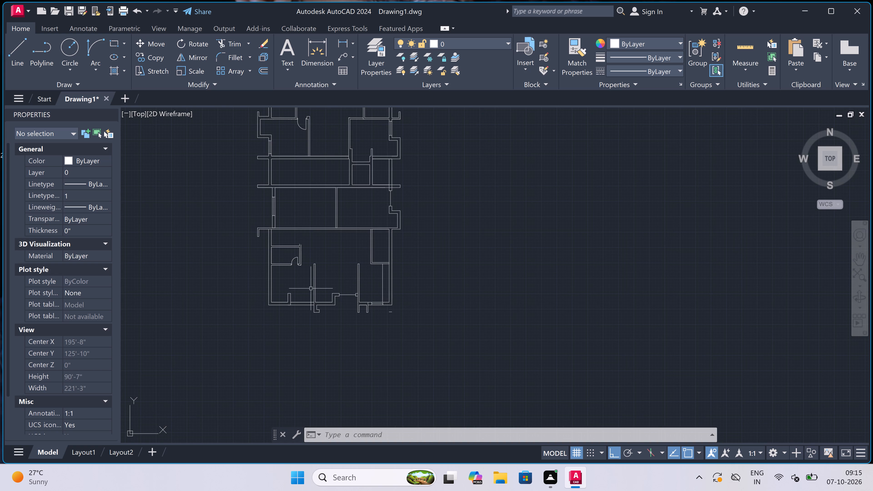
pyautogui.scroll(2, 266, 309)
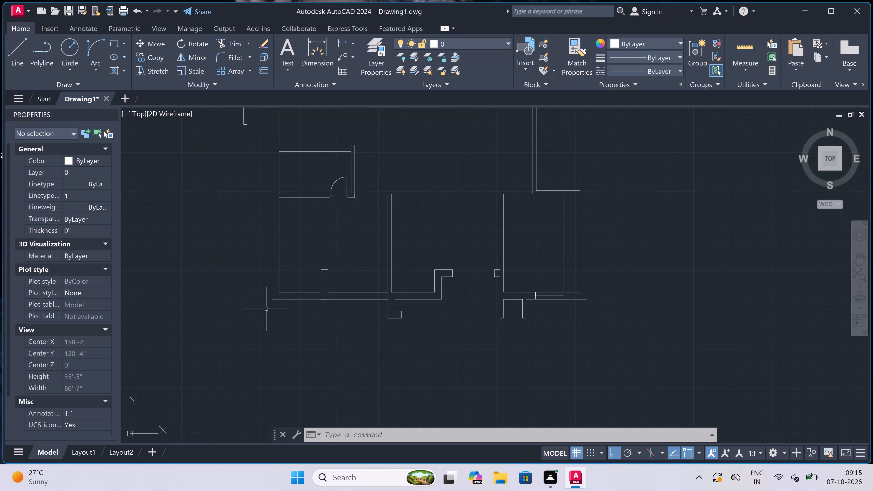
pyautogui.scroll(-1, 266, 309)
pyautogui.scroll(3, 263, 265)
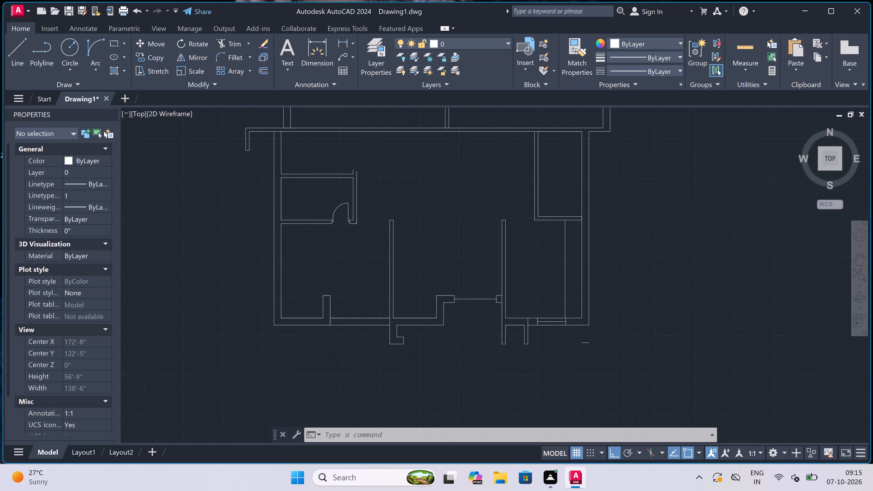
# Draw a 5' window in the lower-left room's left wall, with end lines across the wall and a centre line between them.
pyautogui.write('l')
pyautogui.press('space')
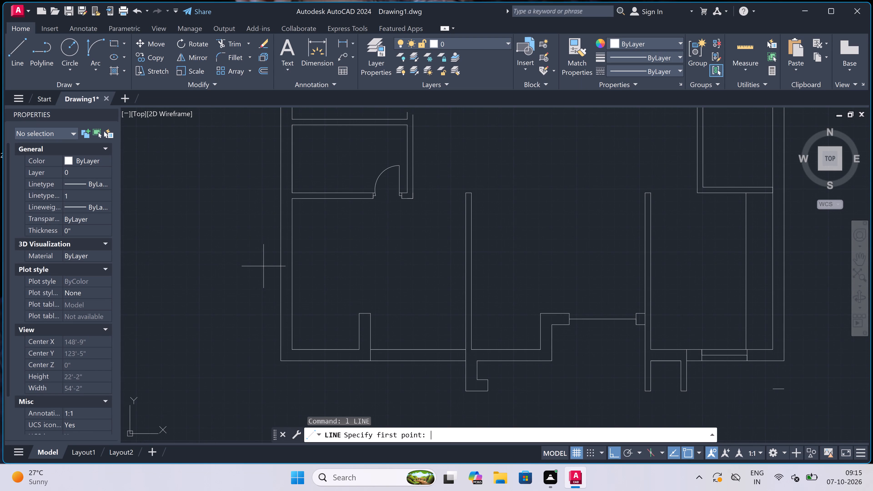
pyautogui.scroll(2, 263, 266)
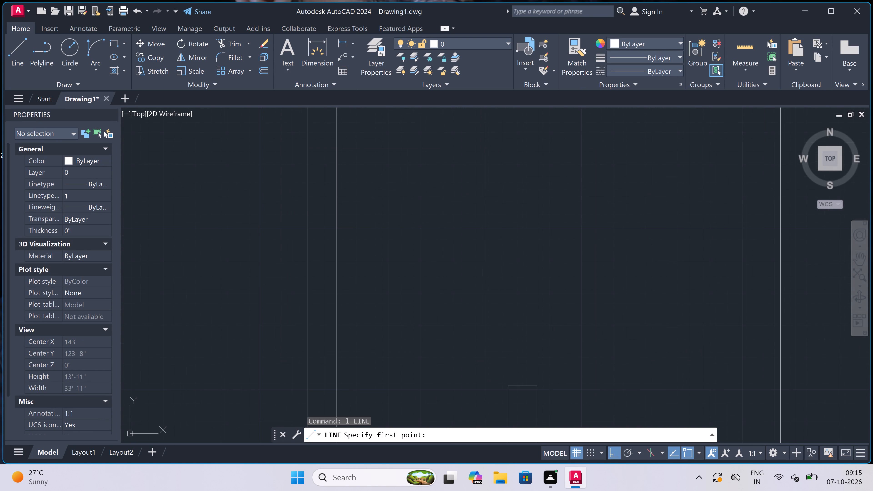
pyautogui.scroll(-1, 327, 180)
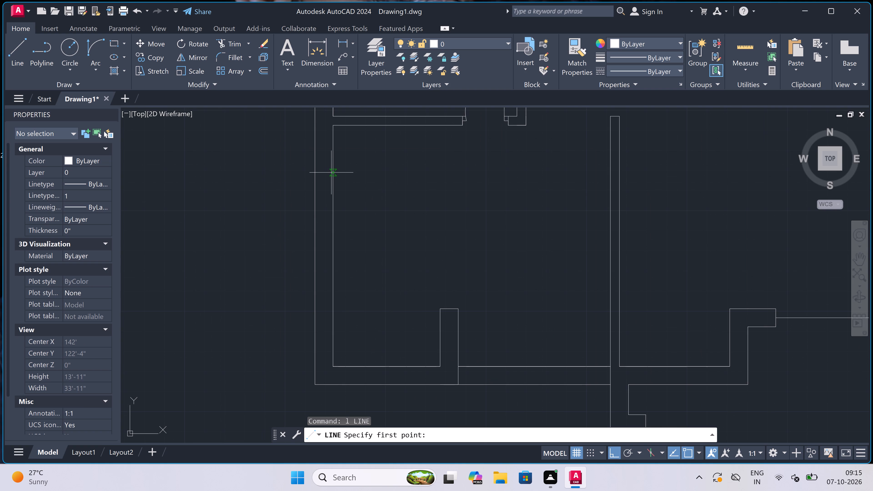
pyautogui.click(331, 170)
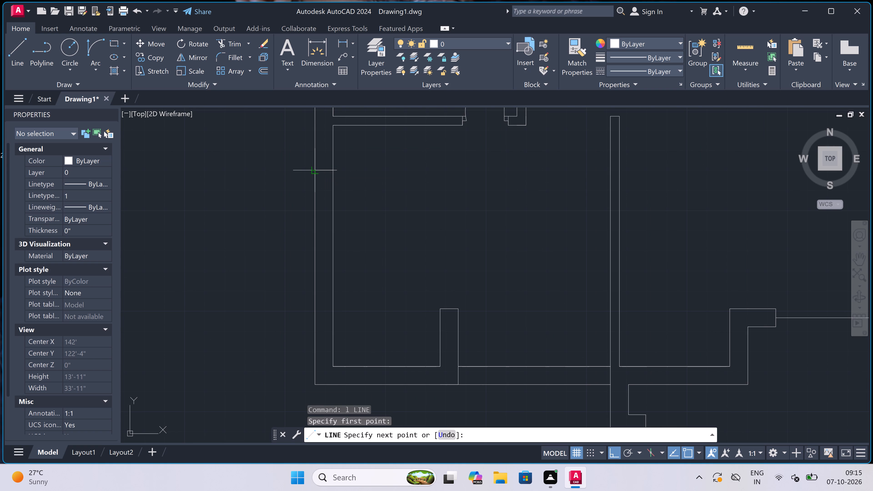
pyautogui.click(316, 169)
pyautogui.click(325, 169)
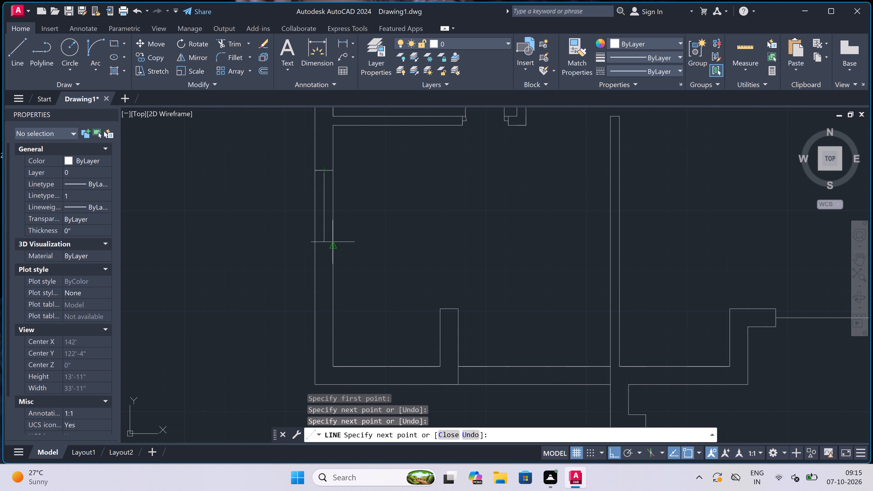
pyautogui.write("5'")
pyautogui.press('space')
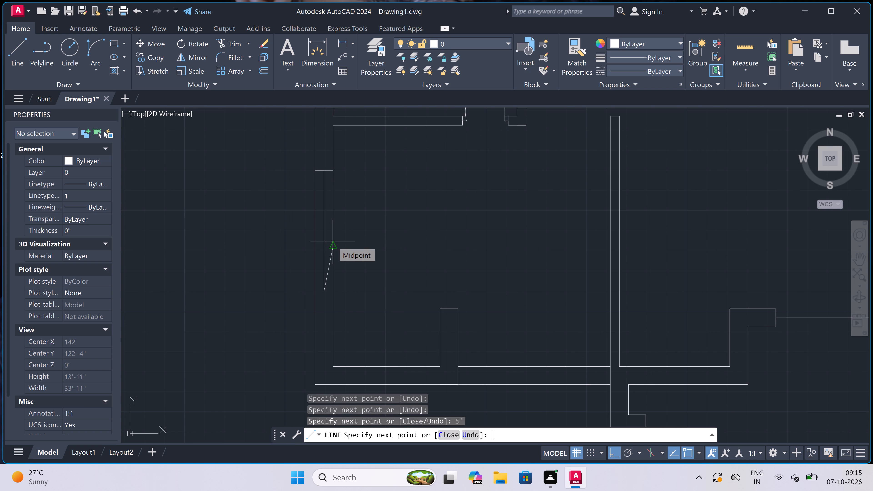
pyautogui.scroll(2, 319, 271)
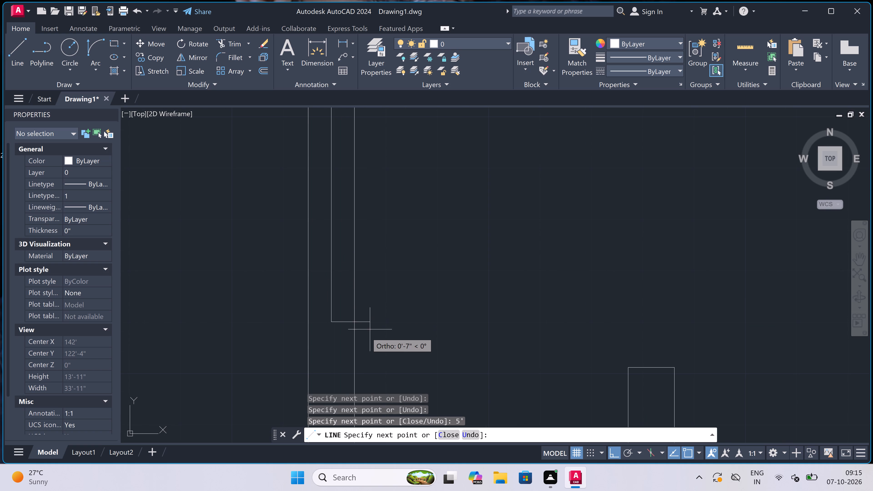
pyautogui.click(353, 323)
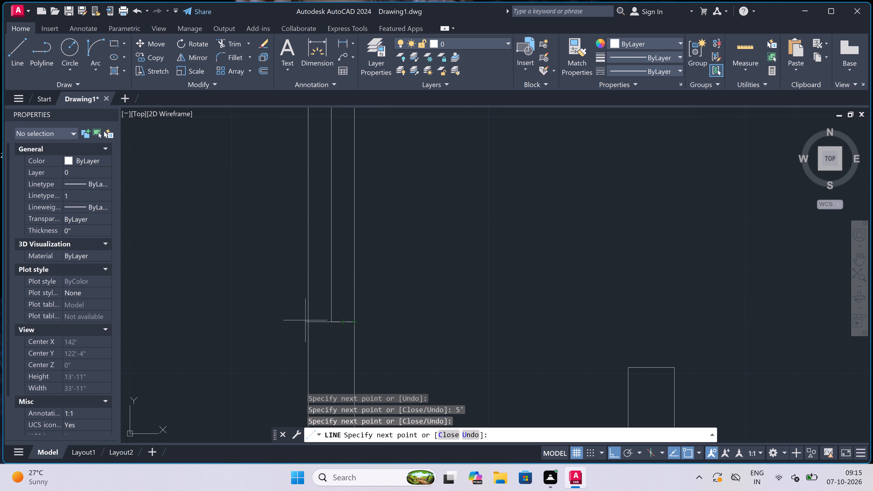
pyautogui.click(308, 322)
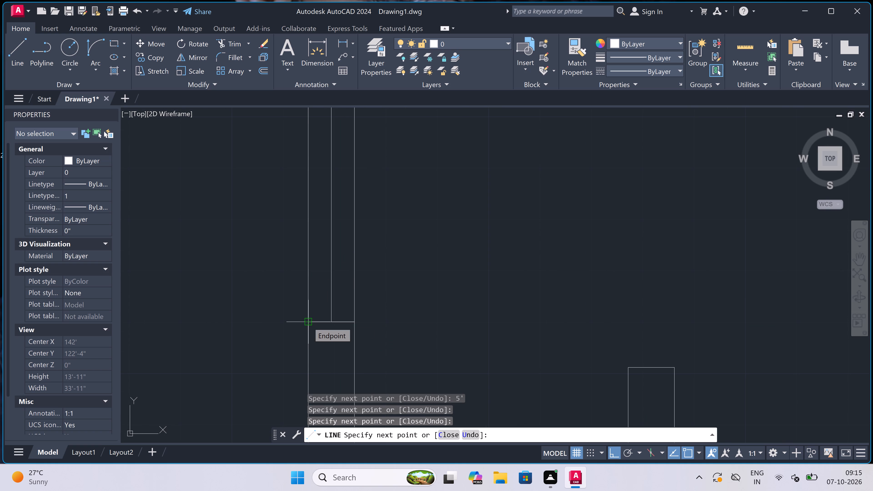
pyautogui.press('Escape')
# Draw two vertical lines extending both faces of the small left room's right-hand partition up to the horizontal wall above.
pyautogui.press('space')
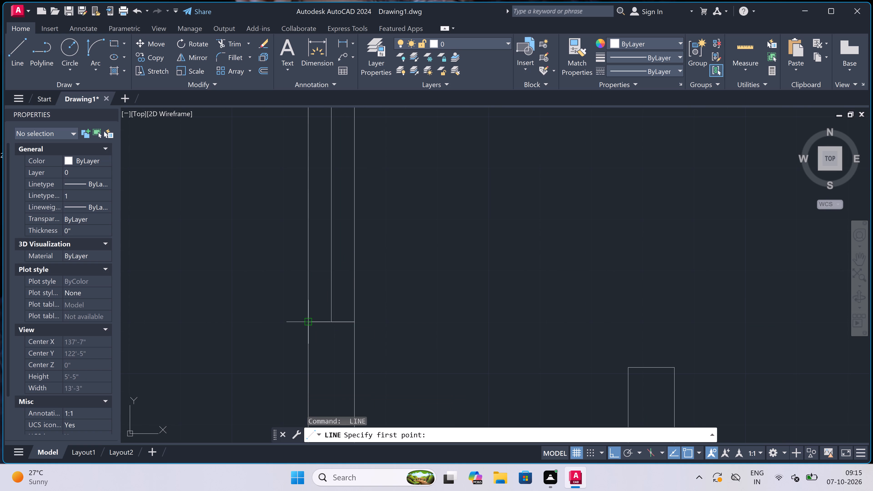
pyautogui.scroll(-3, 311, 318)
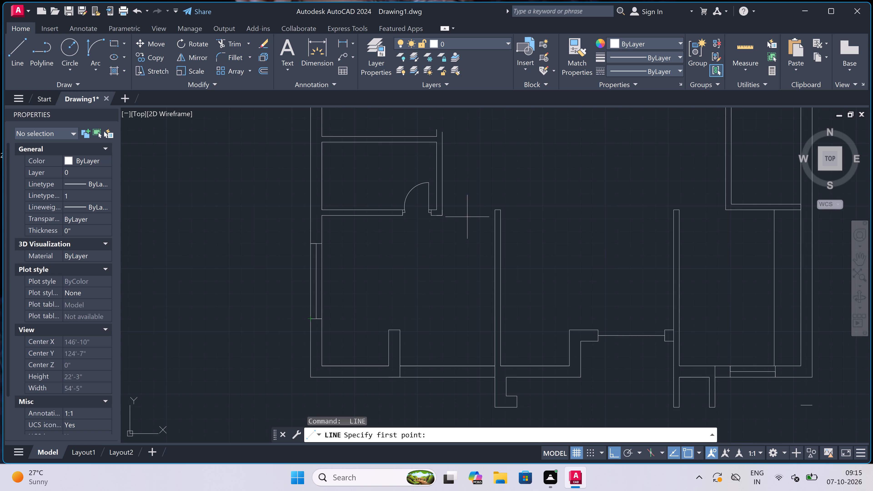
pyautogui.scroll(3, 478, 207)
pyautogui.scroll(-5, 478, 207)
pyautogui.scroll(-1, 460, 218)
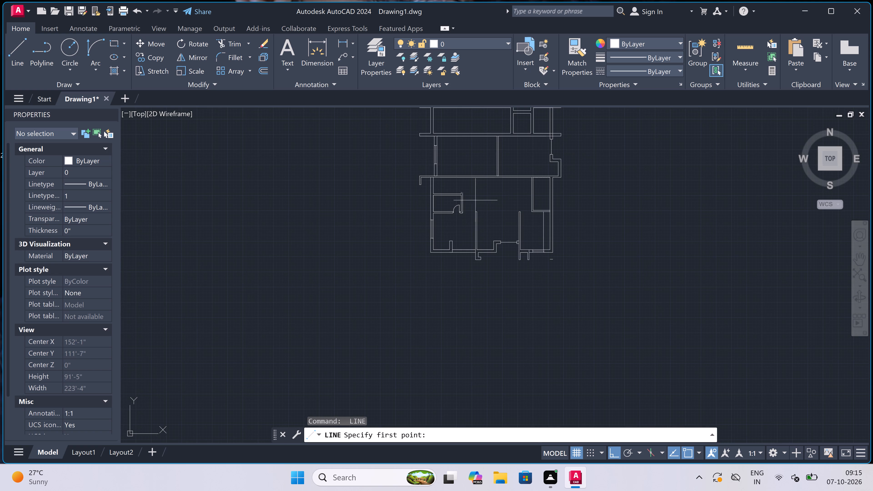
pyautogui.scroll(3, 463, 187)
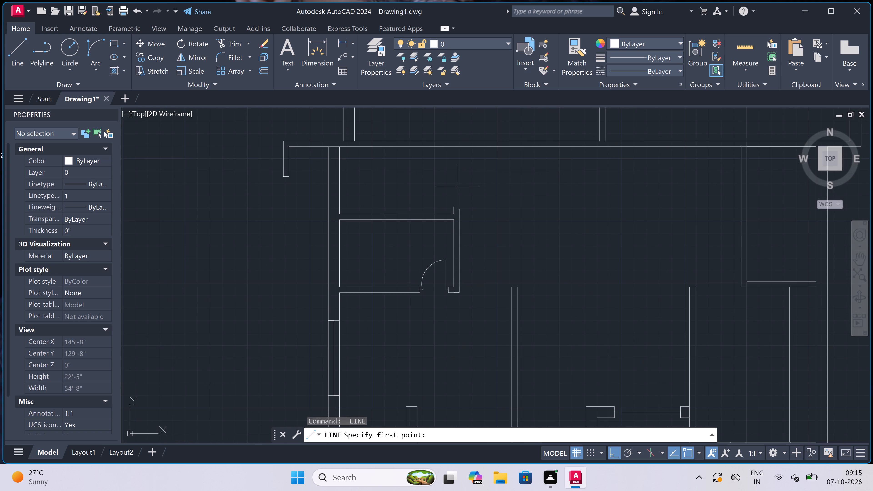
pyautogui.click(453, 207)
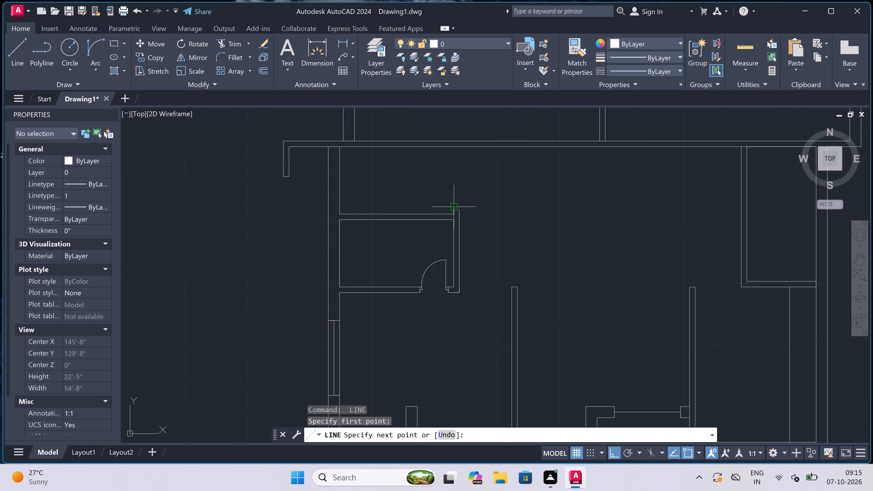
pyautogui.click(450, 148)
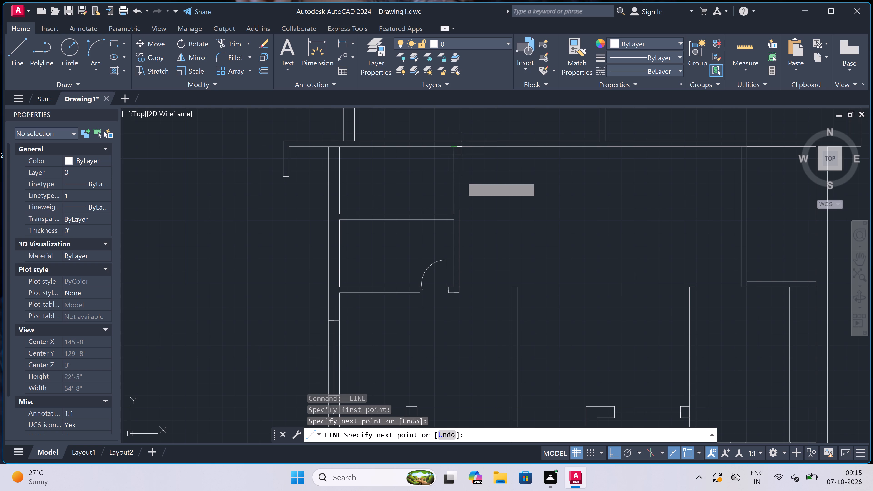
pyautogui.press('Escape')
pyautogui.press('space')
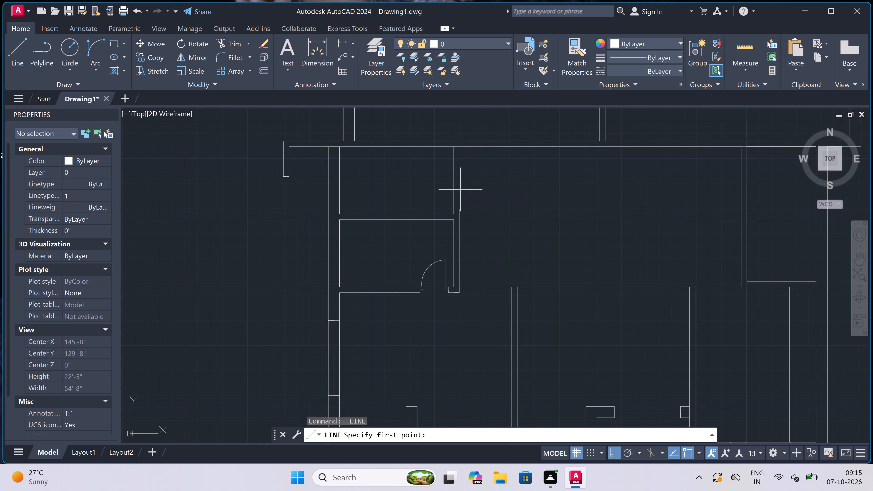
pyautogui.click(461, 208)
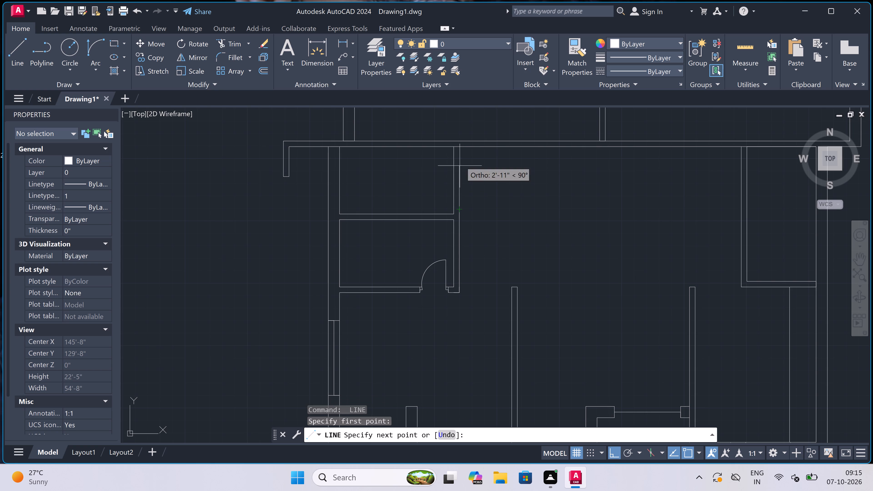
pyautogui.click(463, 147)
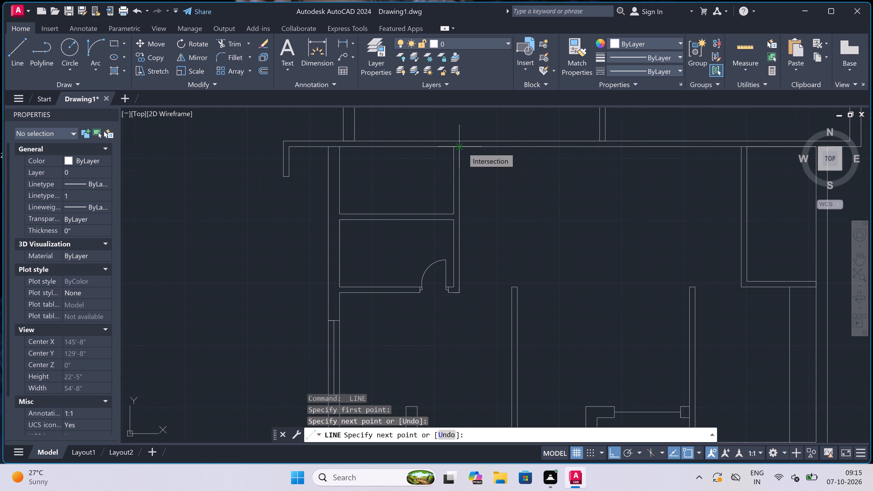
pyautogui.press('Escape')
# Draw the upper-left room's door in the extended partition: a line across the wall, 2" up from its midpoint, and a 2' leaf left.
pyautogui.press('space')
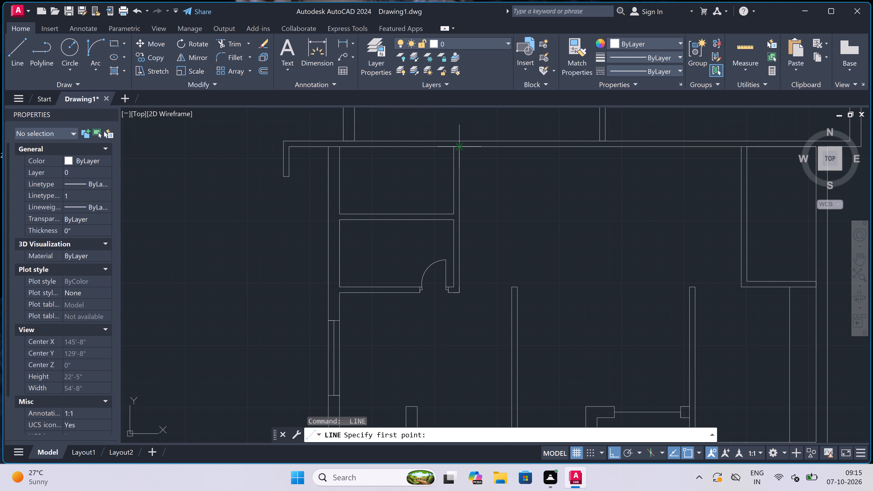
pyautogui.scroll(3, 459, 176)
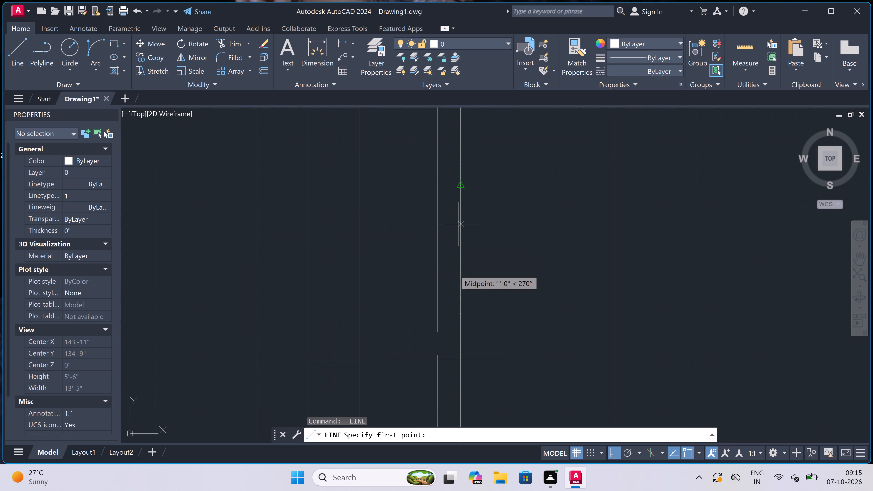
pyautogui.click(438, 317)
pyautogui.click(464, 316)
pyautogui.click(452, 319)
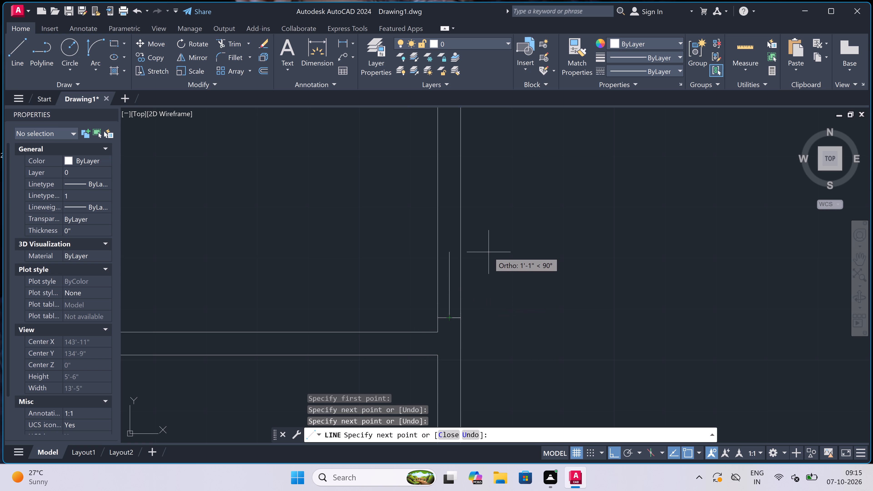
pyautogui.press('2')
pyautogui.write('"')
pyautogui.press('space')
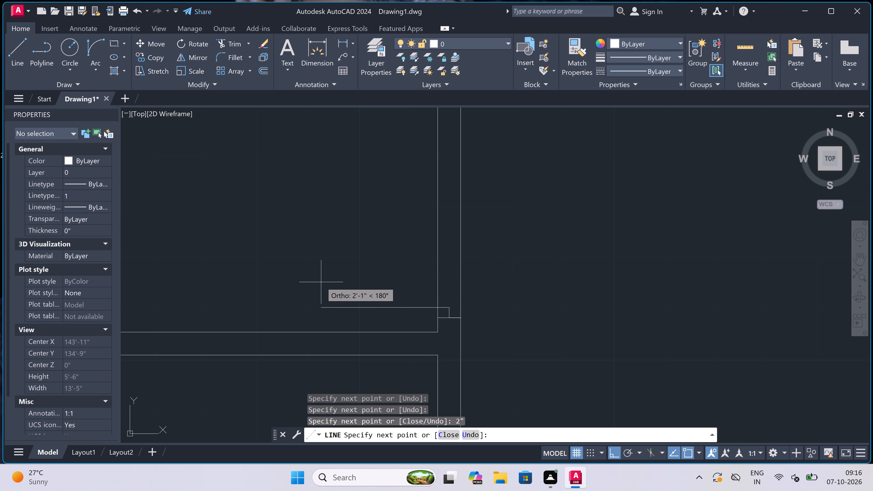
pyautogui.write("2'")
pyautogui.press('space')
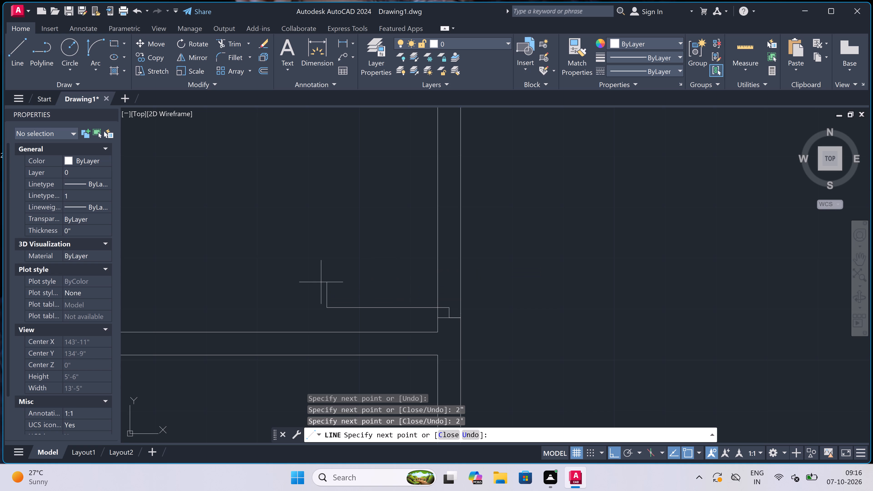
pyautogui.press('Escape')
# Draw the door opening's upper jamb with a line across the partition and a 2" line down from its midpoint.
pyautogui.press('space')
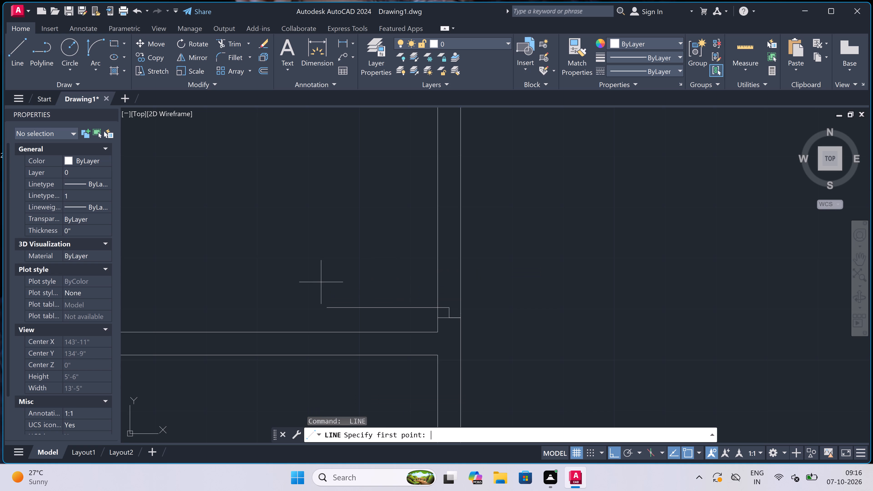
pyautogui.click(438, 211)
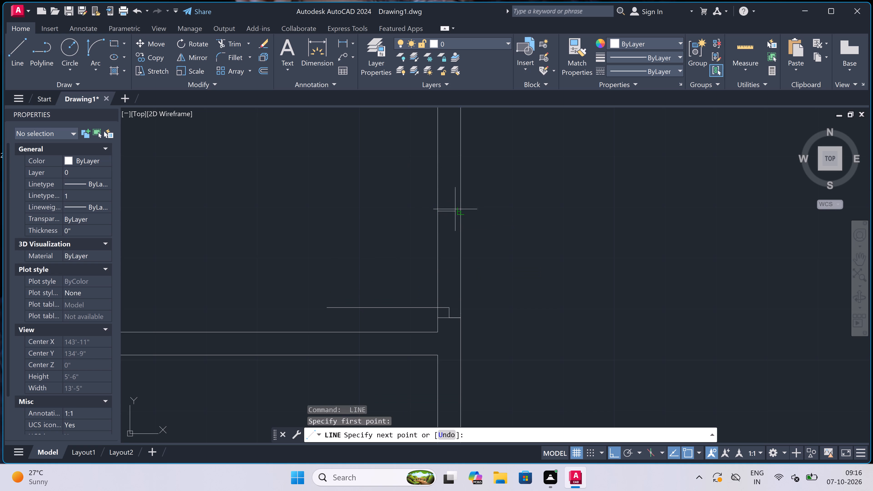
pyautogui.click(458, 209)
pyautogui.click(448, 209)
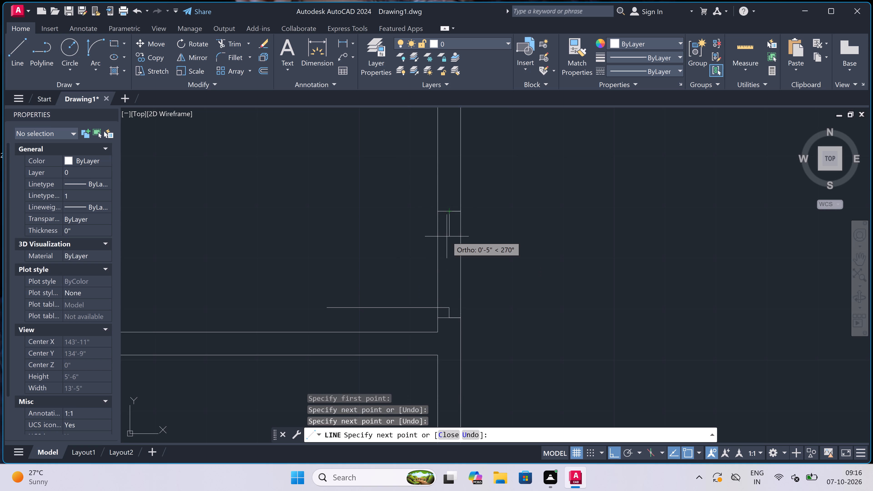
pyautogui.press('2')
pyautogui.write('"')
pyautogui.press('space')
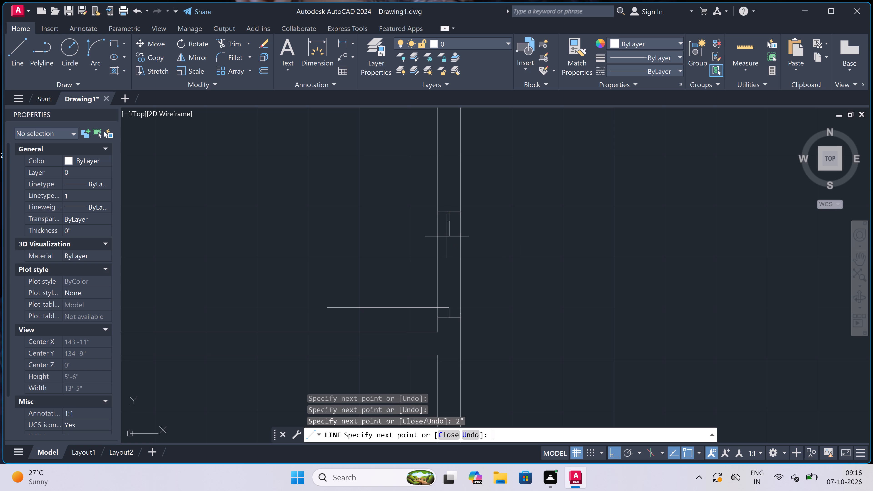
pyautogui.press('Escape')
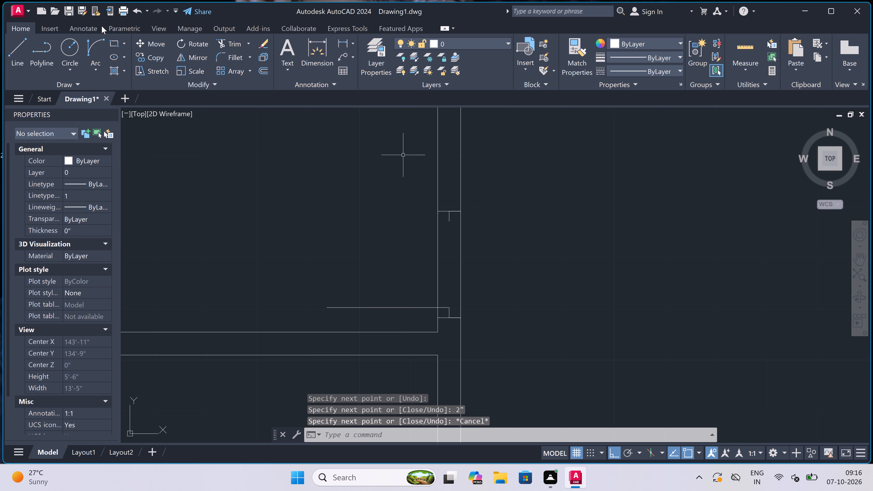
# Draw the door swing arc from the free end of the 2' leaf to the upper jamb's 2" line.
pyautogui.click(95, 43)
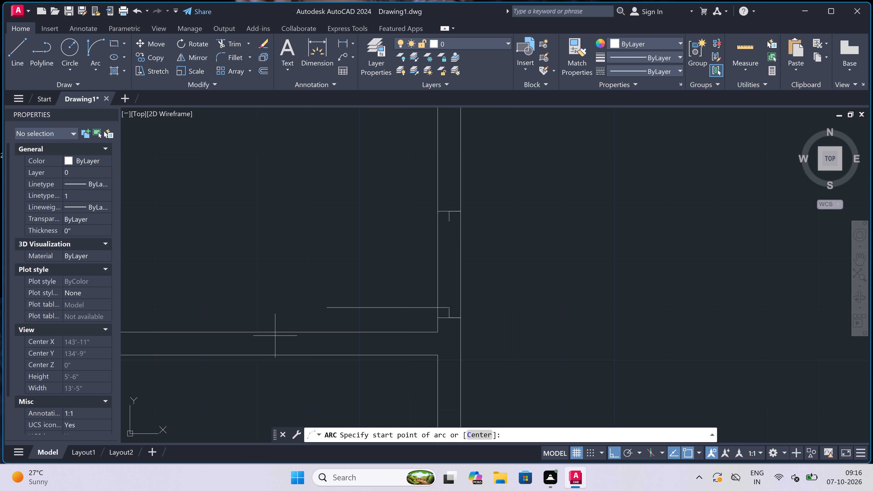
pyautogui.click(325, 309)
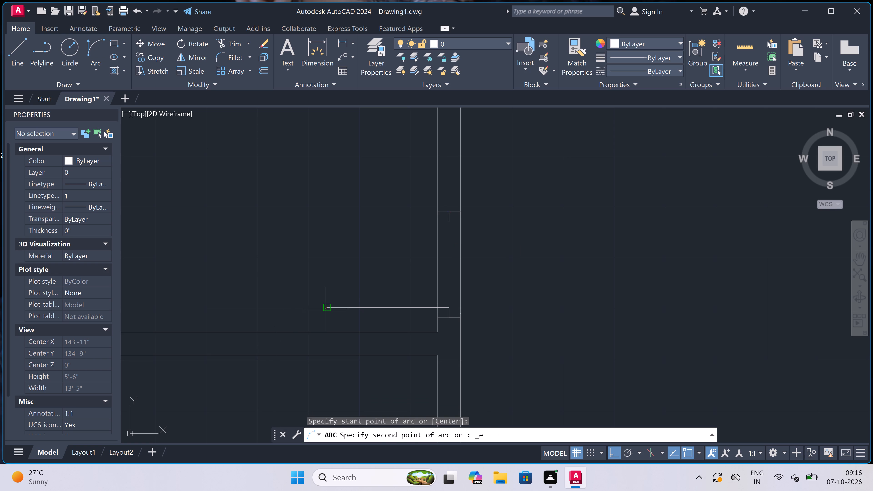
pyautogui.click(447, 223)
pyautogui.click(346, 199)
pyautogui.scroll(-2, 365, 197)
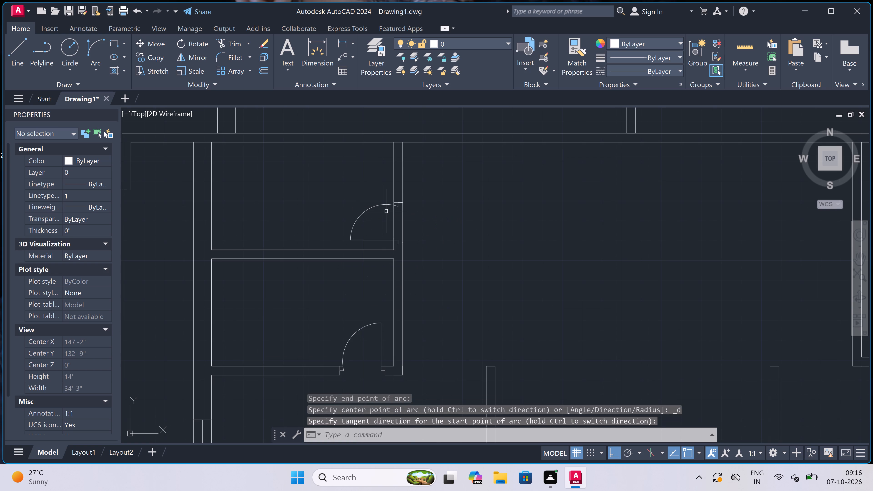
# Trim the partition's two face lines between the jambs to clear the upper-left room's door opening.
pyautogui.write('tr')
pyautogui.press('space')
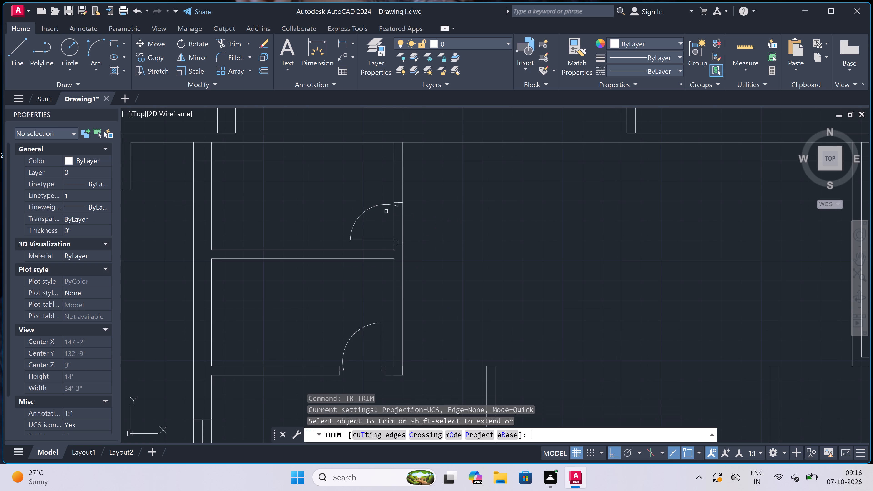
pyautogui.click(386, 210)
pyautogui.click(407, 222)
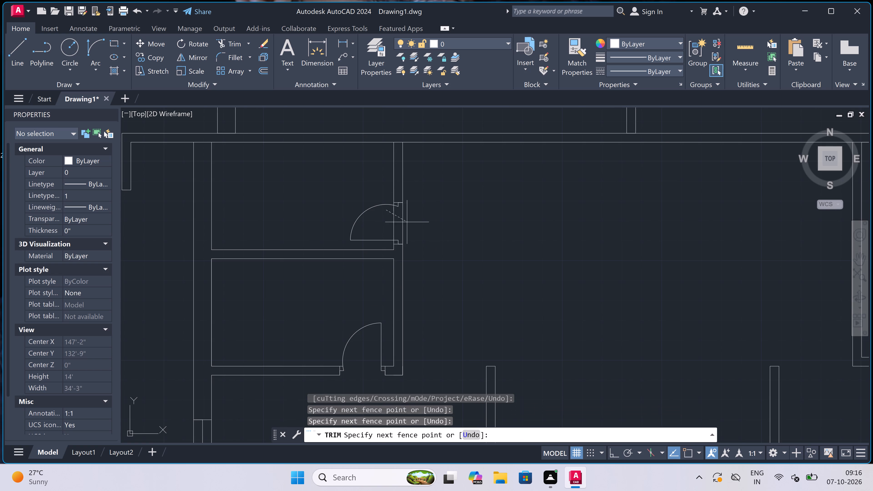
# Trim the horizontal wall's lower face between the partition's faces to open the junction above the upper-left room's door.
pyautogui.scroll(-2, 384, 214)
pyautogui.scroll(3, 394, 183)
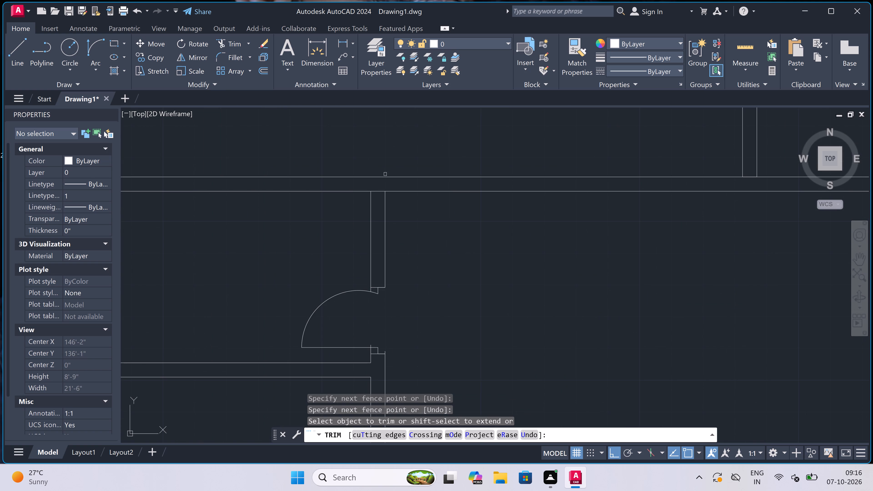
pyautogui.scroll(2, 383, 178)
pyautogui.click(362, 204)
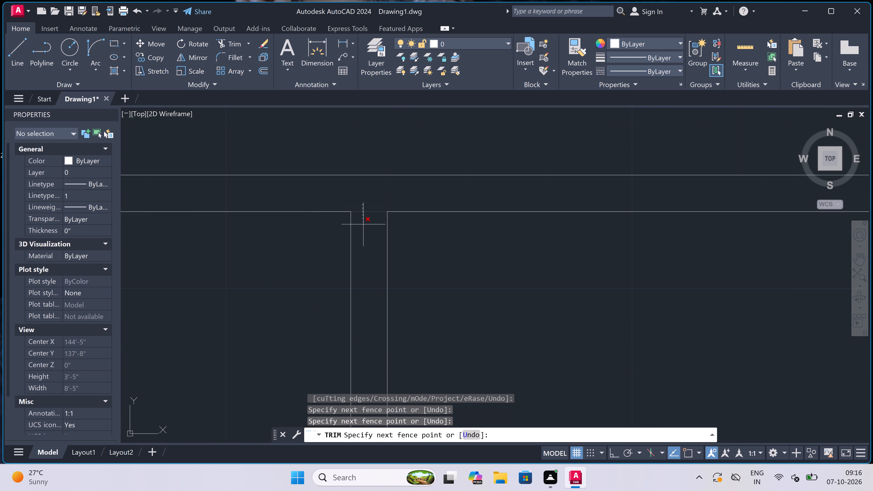
pyautogui.click(363, 224)
# Trim the outer right wall's inner face where the small right room's bottom wall meets it to open the junction.
pyautogui.scroll(-7, 378, 199)
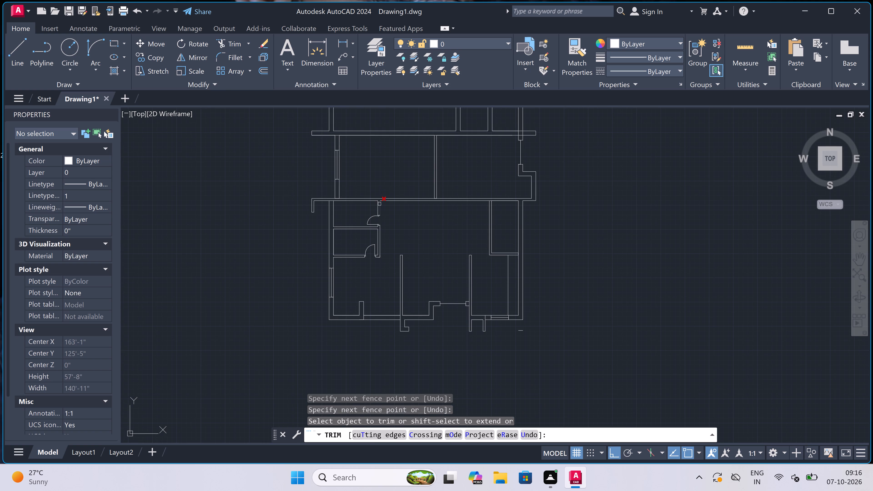
pyautogui.scroll(2, 388, 232)
pyautogui.scroll(-3, 389, 232)
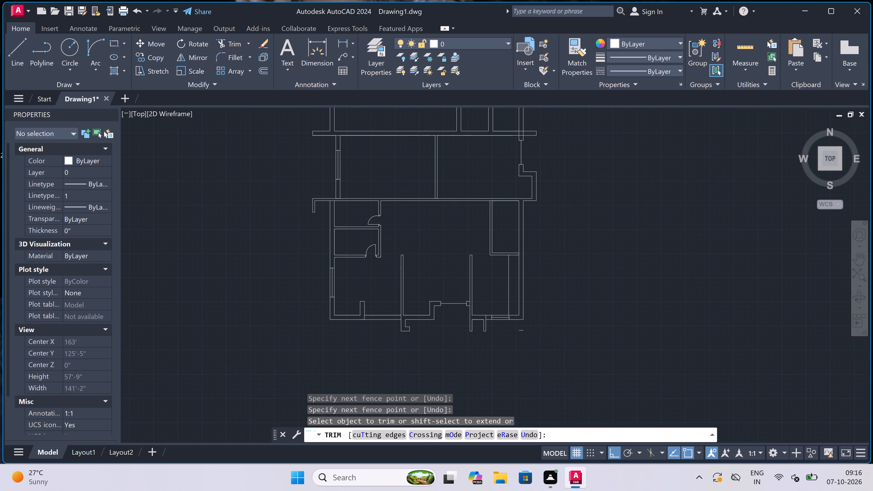
pyautogui.scroll(2, 872, 0)
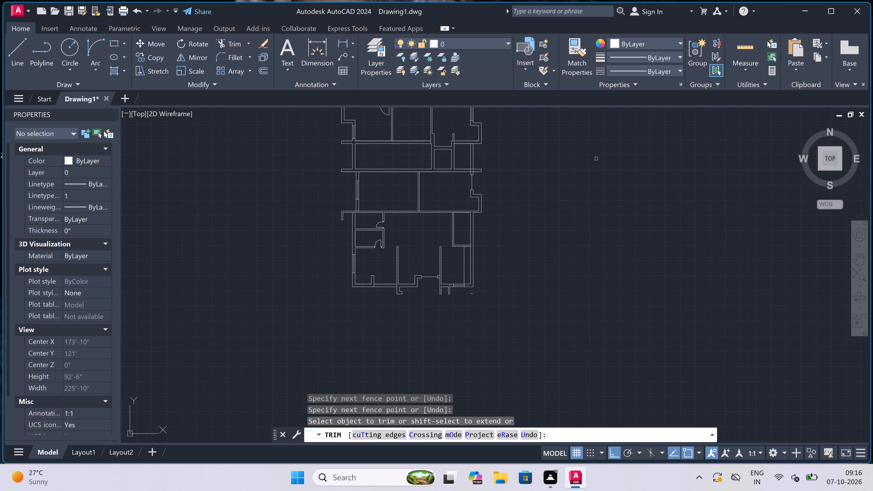
pyautogui.scroll(2, 522, 180)
pyautogui.scroll(-2, 520, 182)
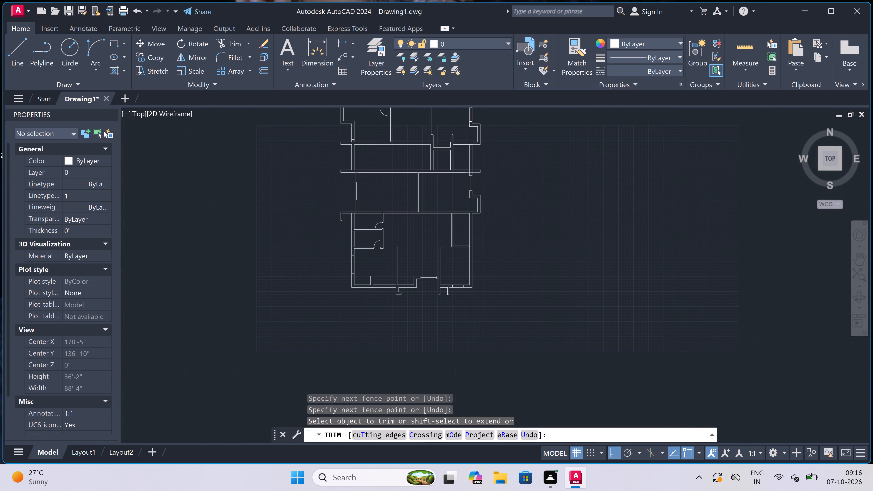
pyautogui.scroll(3, 454, 231)
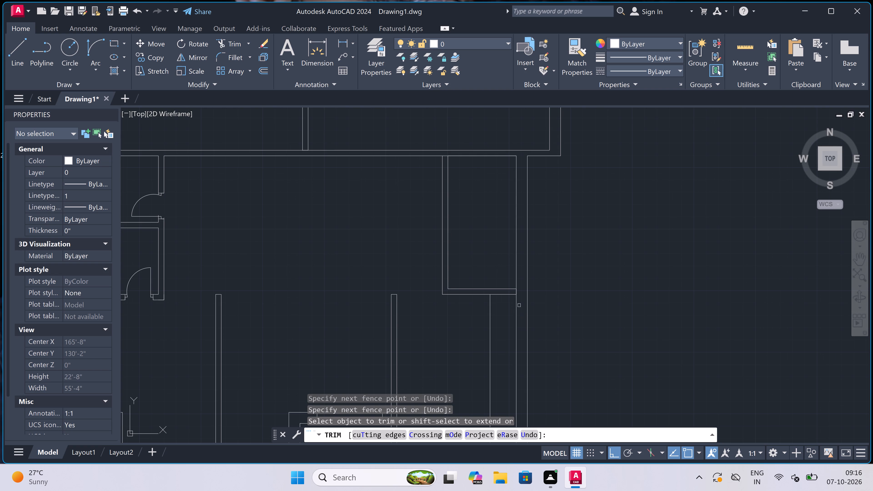
pyautogui.scroll(2, 519, 305)
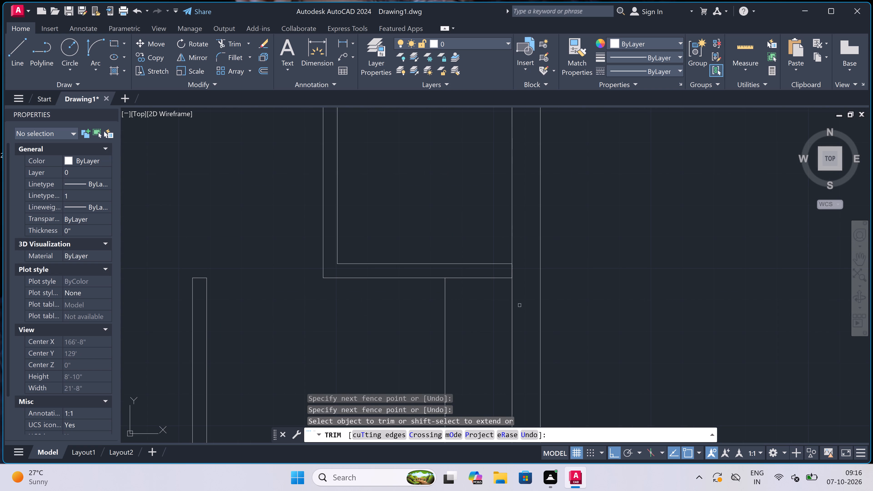
pyautogui.scroll(2, 527, 274)
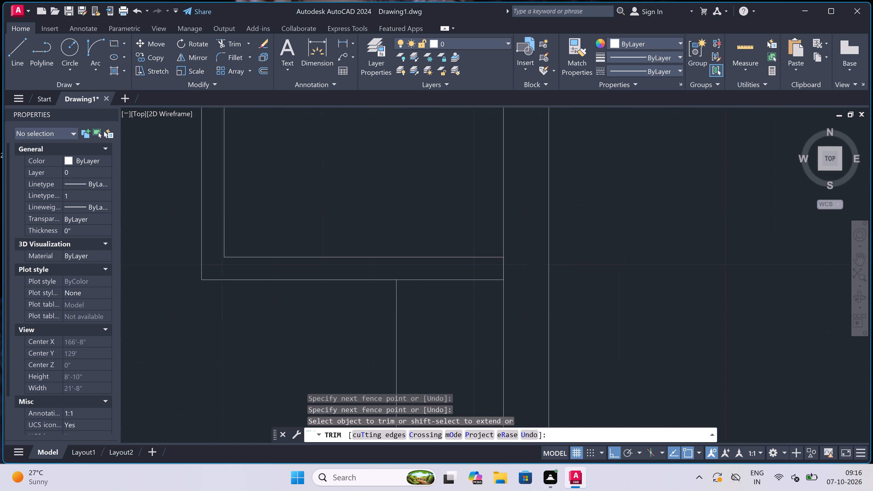
pyautogui.click(512, 272)
pyautogui.click(407, 271)
pyautogui.scroll(-1, 492, 276)
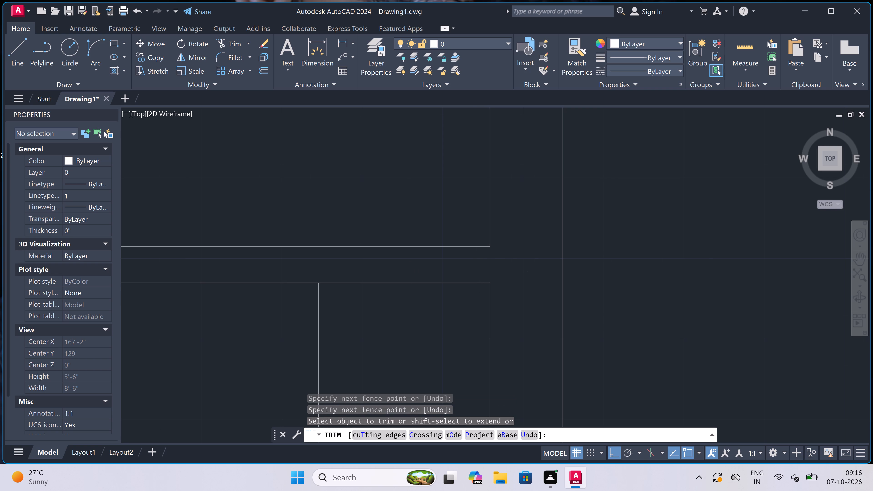
# Trim the horizontal wall's lower face between the faces of the small right room's left partition to open the junction.
pyautogui.scroll(-2, 492, 276)
pyautogui.scroll(-2, 446, 264)
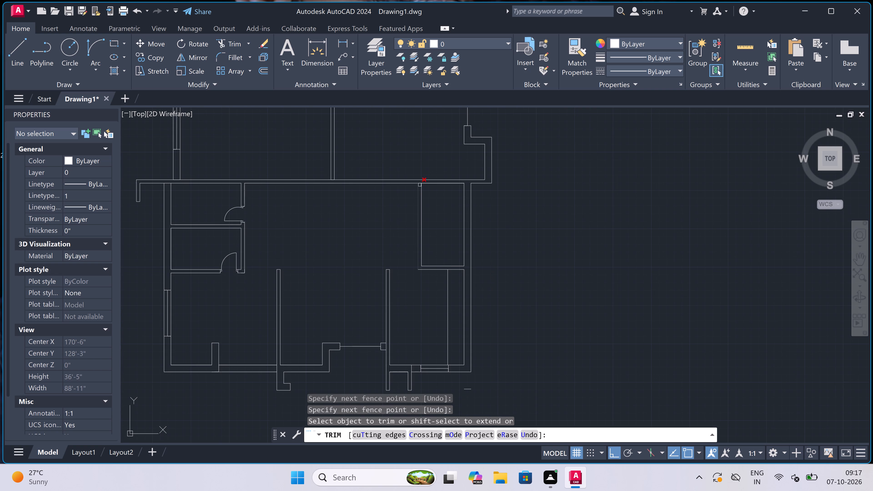
pyautogui.scroll(4, 420, 184)
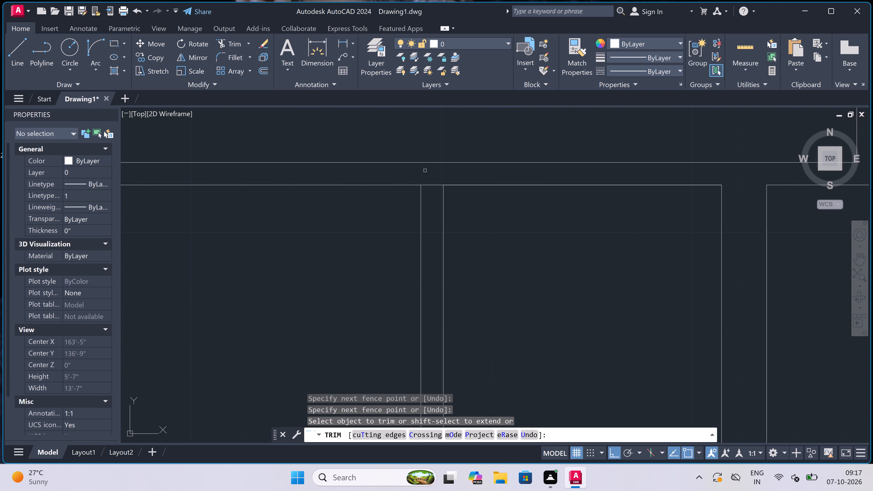
pyautogui.scroll(2, 434, 169)
pyautogui.click(435, 168)
pyautogui.click(434, 263)
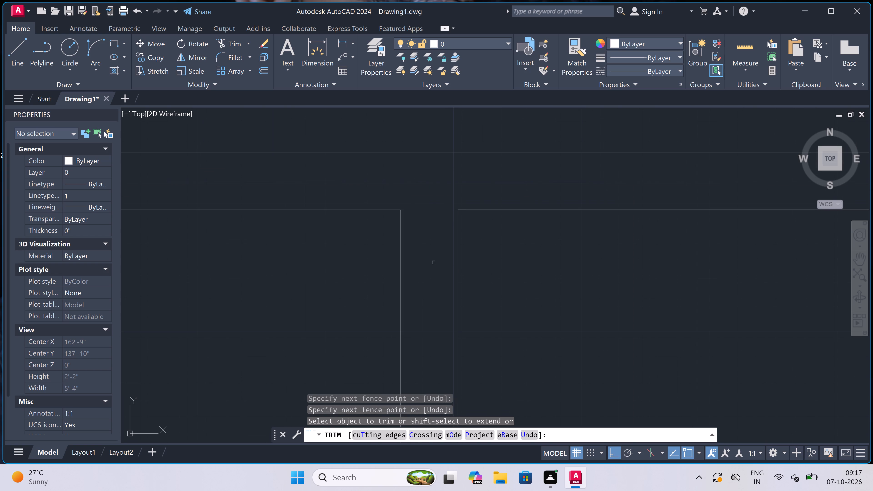
pyautogui.press('Escape')
# Draw the small right room's door in its top wall: a line across the wall, 2" right from its midpoint, and a 2' leaf down.
pyautogui.write('l')
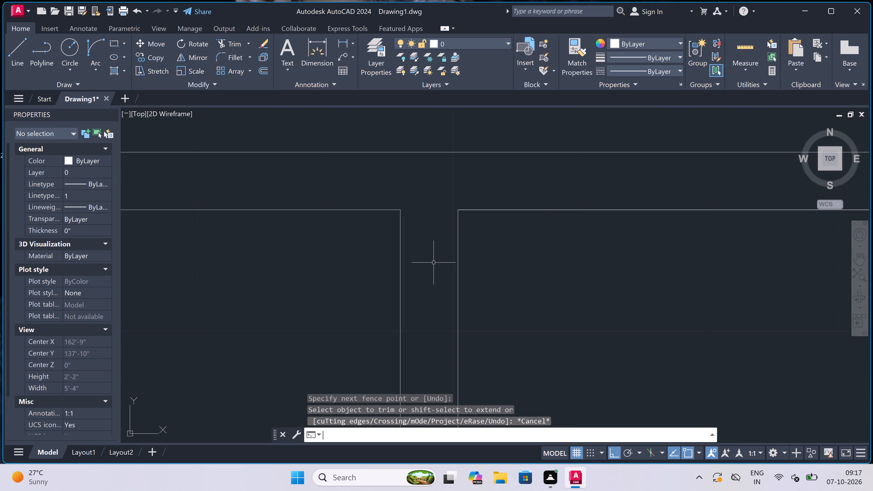
pyautogui.press('space')
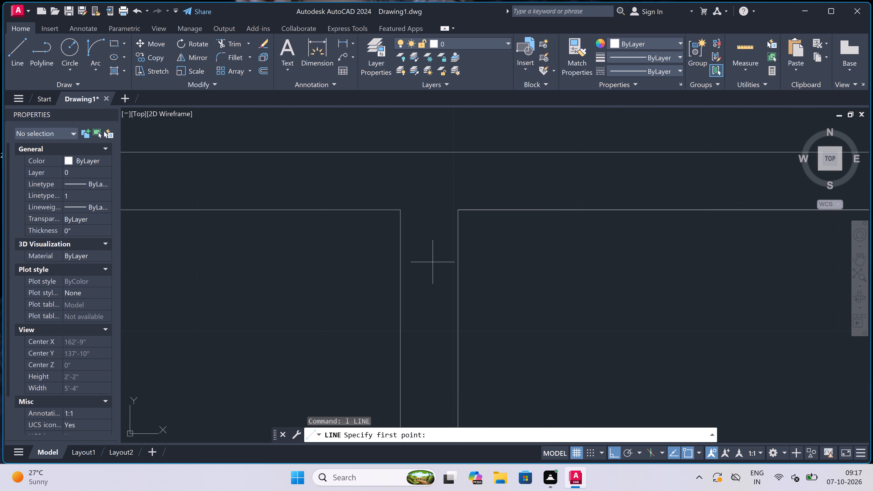
pyautogui.scroll(-2, 433, 262)
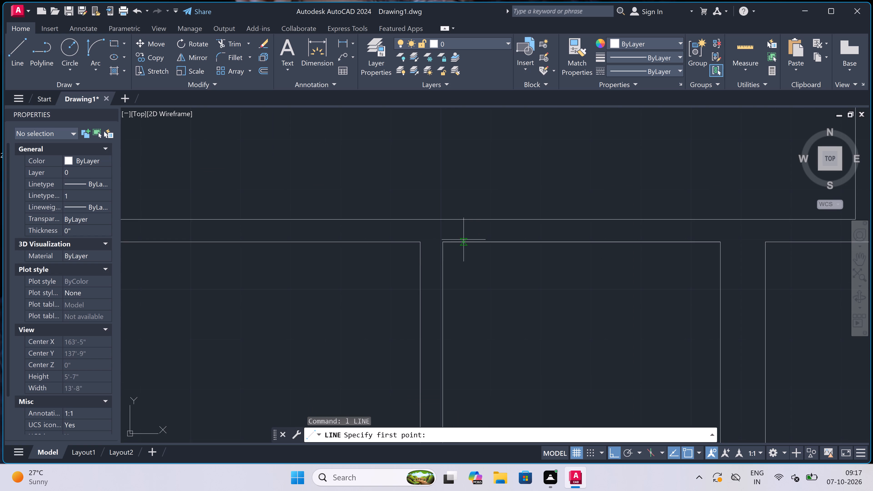
pyautogui.click(464, 240)
pyautogui.click(465, 220)
pyautogui.scroll(2, 465, 223)
pyautogui.moveTo(461, 239); pyautogui.dragTo(465, 240)
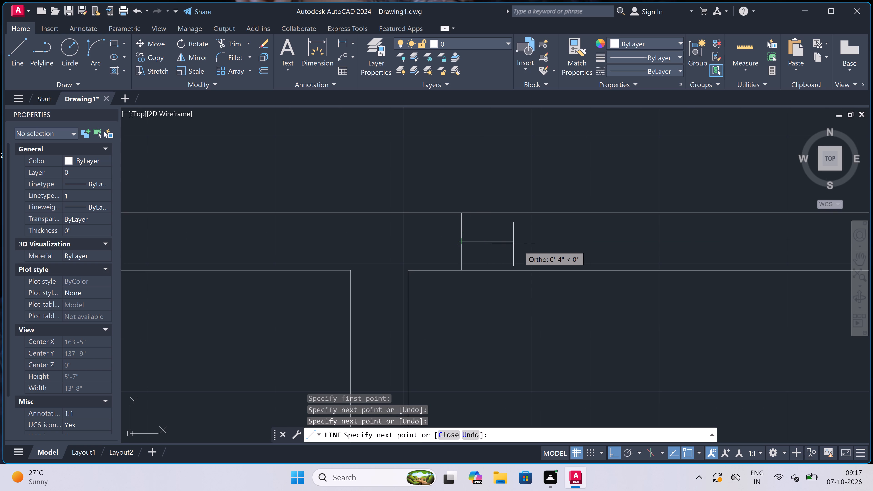
pyautogui.press('2')
pyautogui.write('"')
pyautogui.press('space')
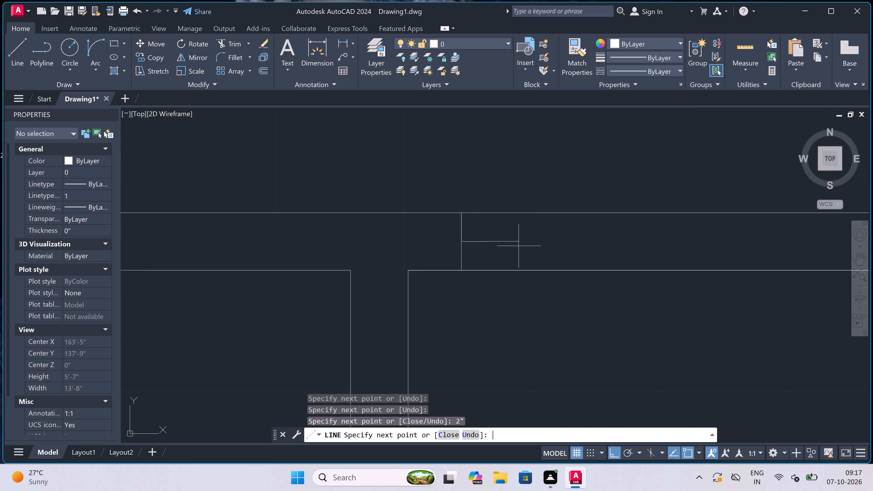
pyautogui.write("2'")
pyautogui.press('space')
pyautogui.press('Escape')
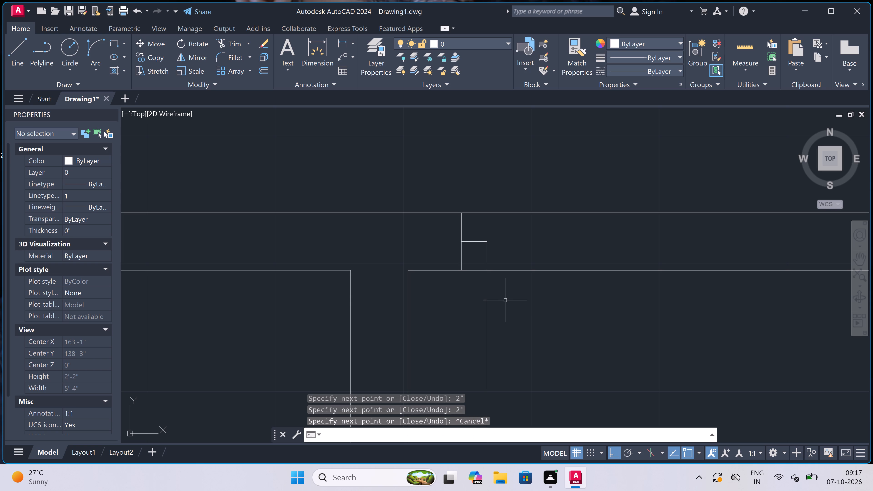
# Draw the door opening's right jamb with a vertical line across the top wall and a 2" line left from its midpoint.
pyautogui.press('space')
pyautogui.scroll(-4, 501, 259)
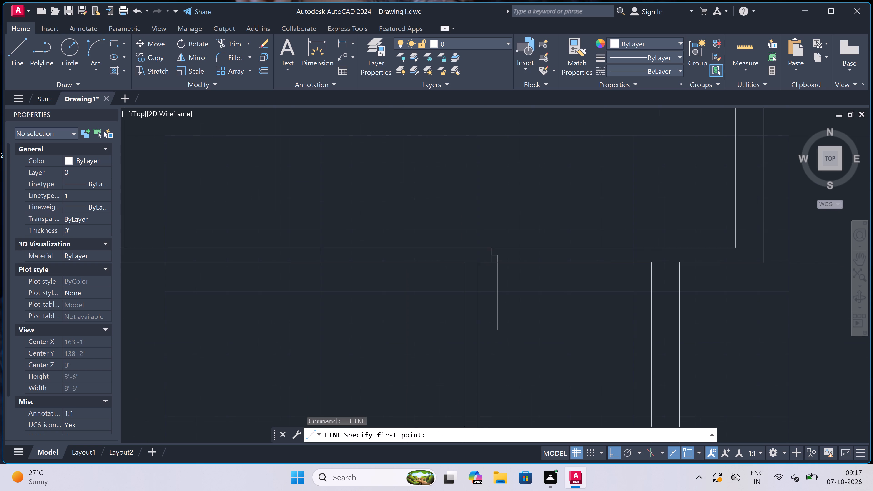
pyautogui.scroll(3, 515, 271)
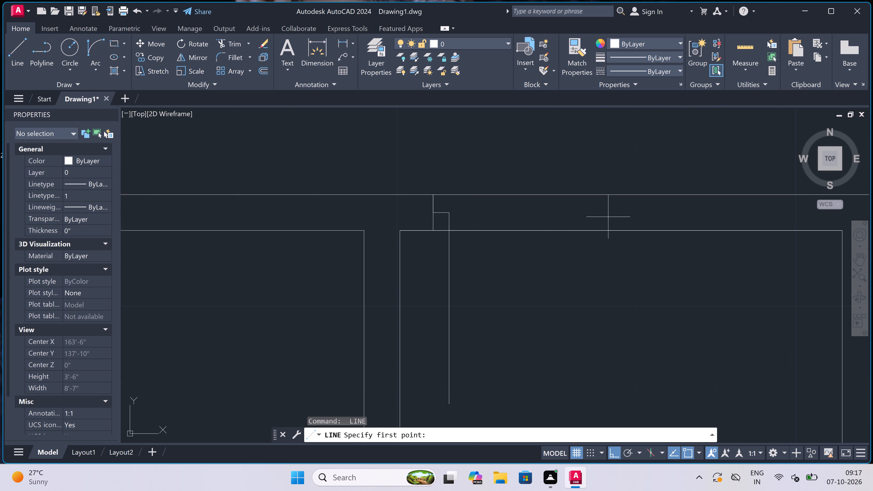
pyautogui.click(609, 194)
pyautogui.click(604, 231)
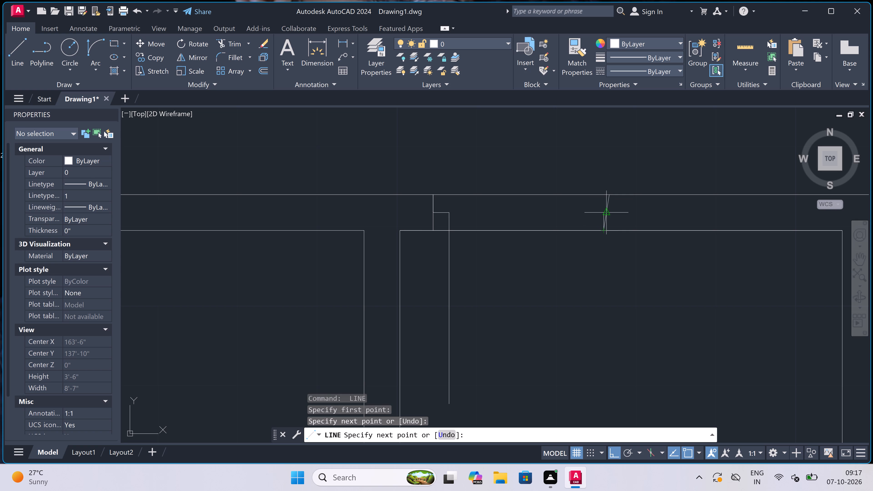
pyautogui.hotkey('ctrl', 'z')
pyautogui.scroll(1, 609, 213)
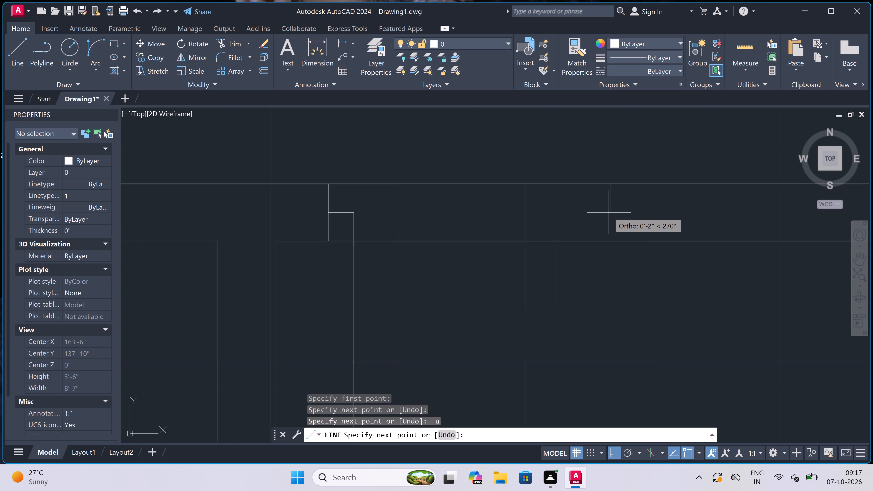
pyautogui.click(613, 238)
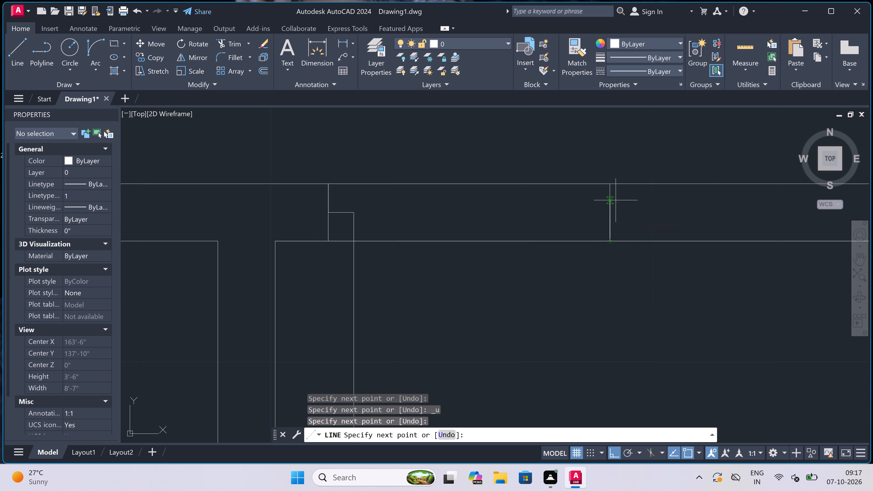
pyautogui.click(607, 212)
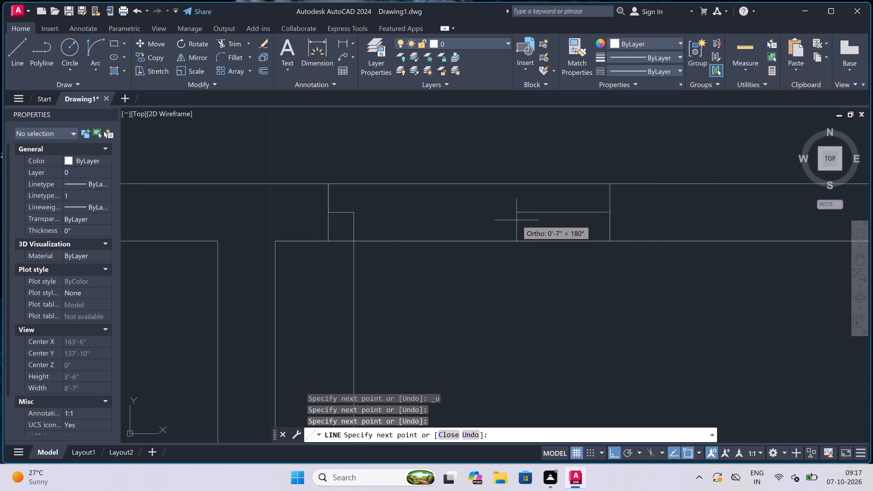
pyautogui.press('2')
pyautogui.write('"')
pyautogui.press('space')
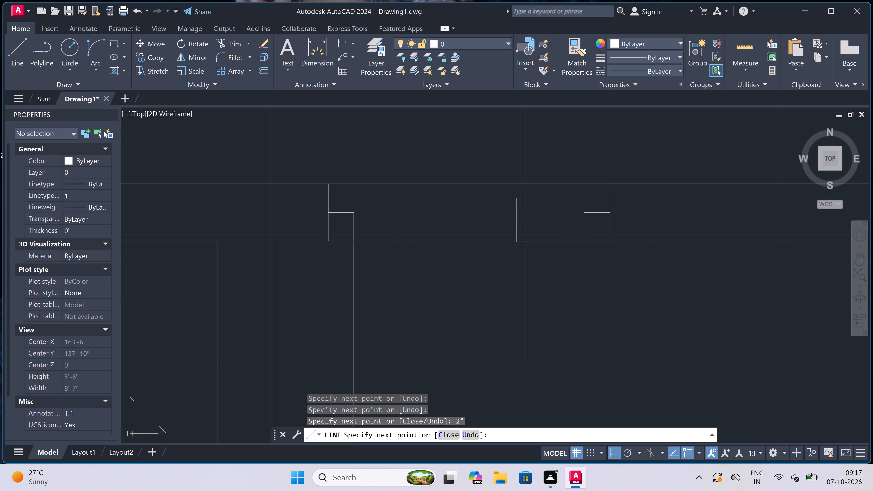
pyautogui.press('Escape')
# Draw the door swing arc from the free end of the 2' leaf to the right jamb's 2" line.
pyautogui.scroll(-3, 517, 220)
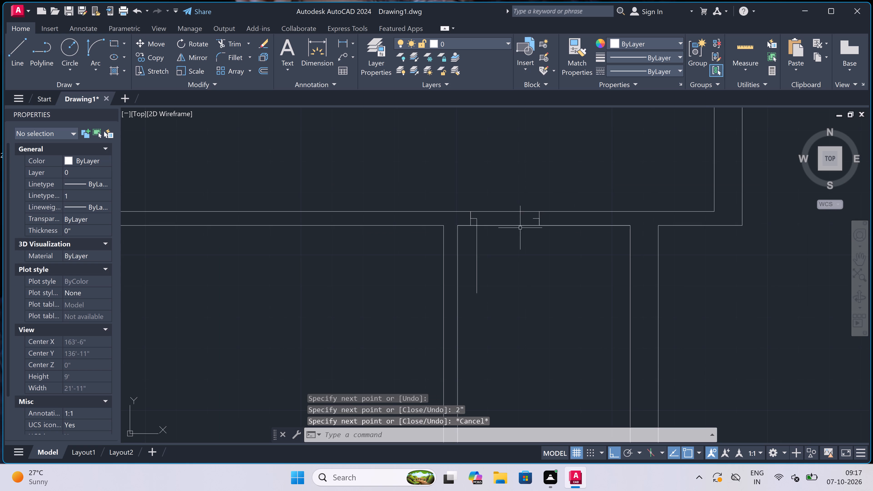
pyautogui.scroll(1, 527, 266)
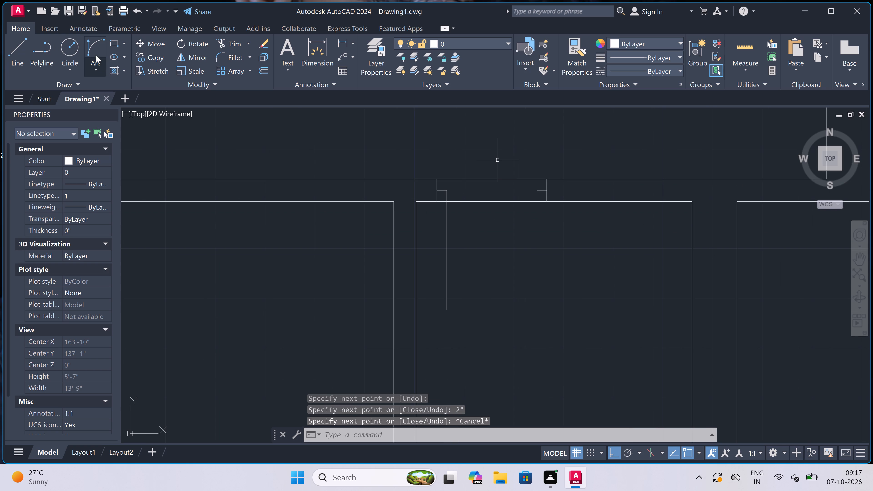
pyautogui.click(95, 52)
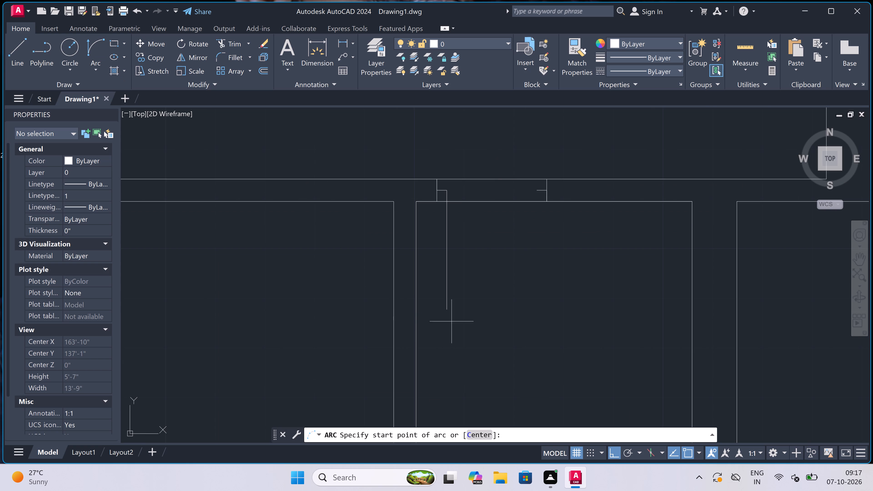
pyautogui.click(449, 310)
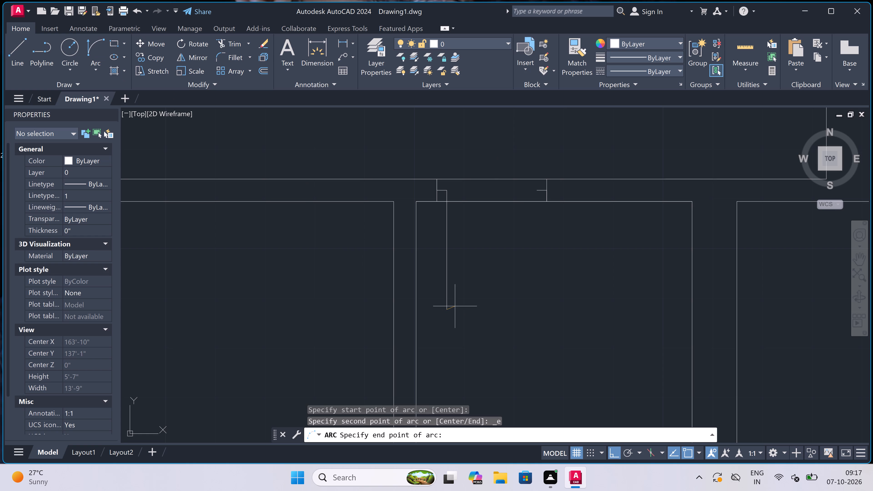
pyautogui.click(536, 190)
pyautogui.click(575, 269)
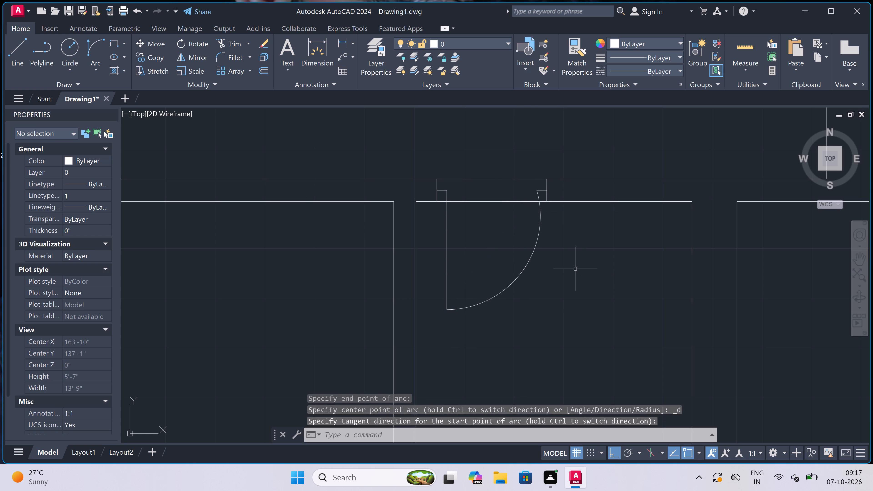
# Trim both faces of the small right room's top wall between the two door jambs to clear the door opening.
pyautogui.write('tr')
pyautogui.press('space')
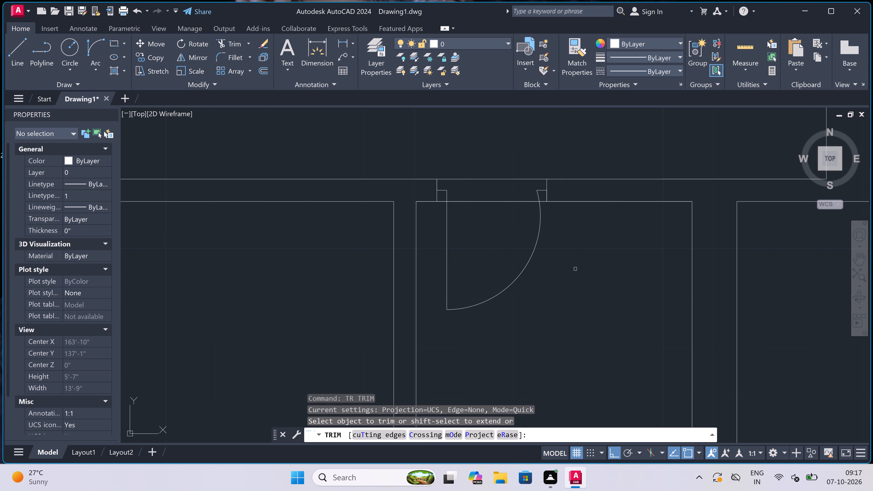
pyautogui.scroll(-1, 574, 268)
pyautogui.click(529, 188)
pyautogui.click(515, 255)
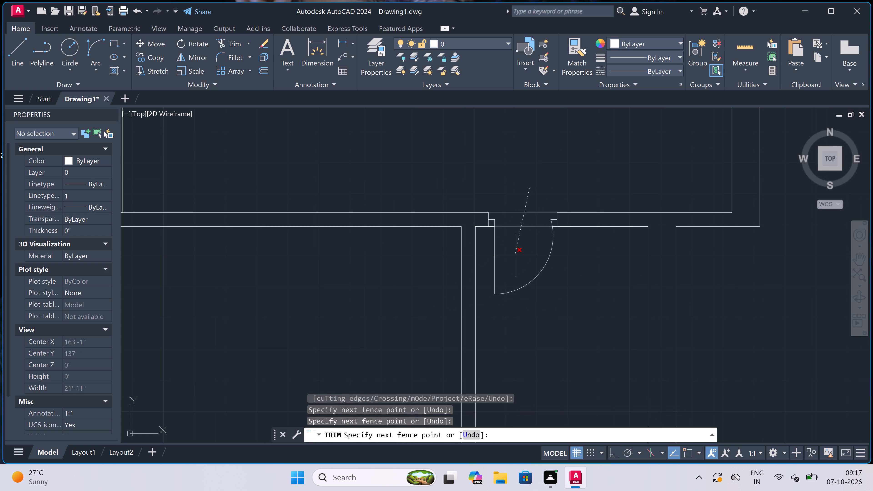
pyautogui.scroll(-4, 488, 211)
pyautogui.scroll(2, 462, 194)
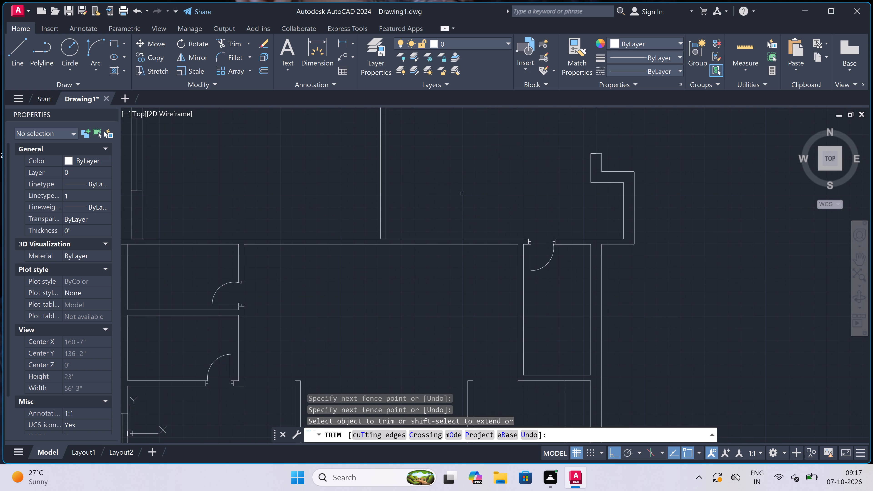
pyautogui.press('Escape')
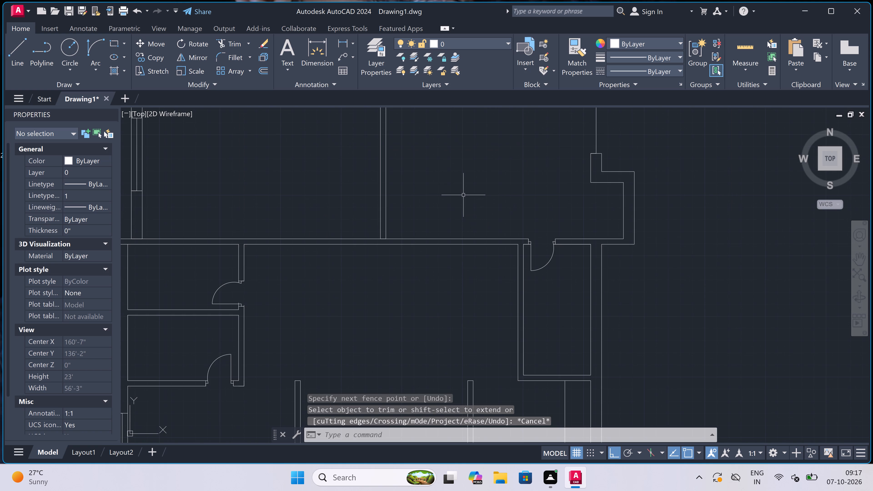
# Draw a 4.5" thick wall stub below the horizontal wall, 4' right of the small left room's corner, ending level with its door's upper jamb.
pyautogui.scroll(-3, 463, 196)
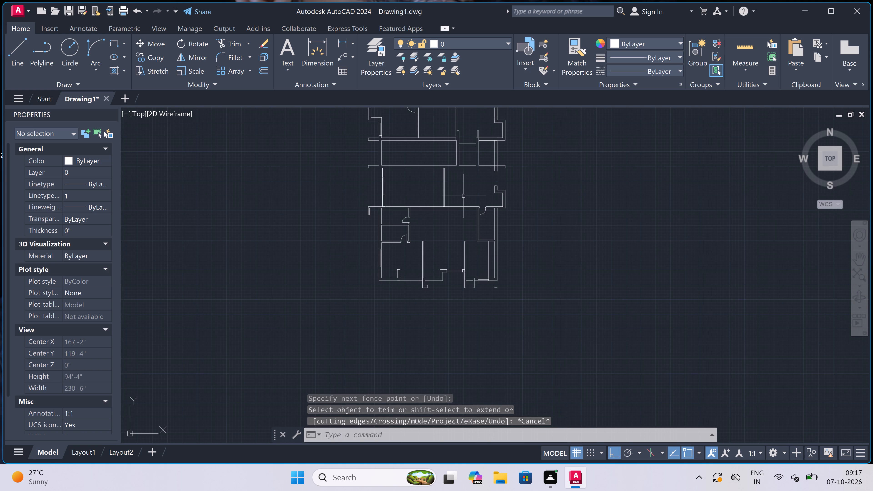
pyautogui.scroll(3, 450, 207)
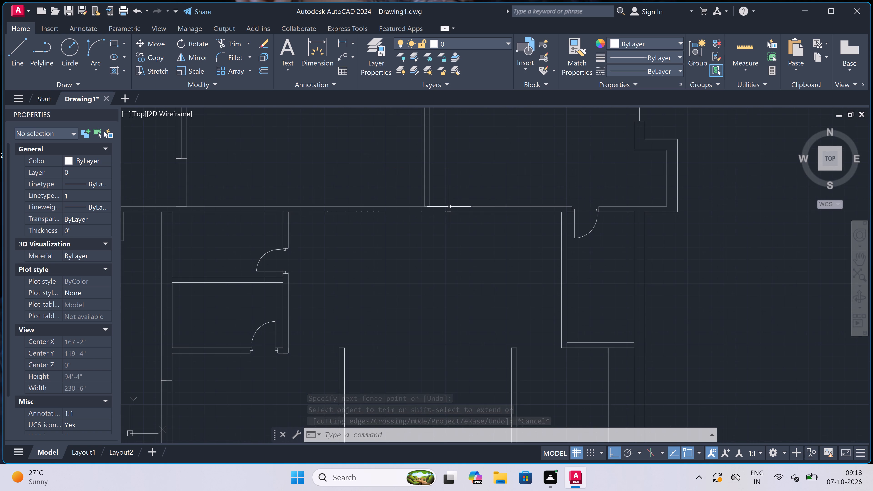
pyautogui.scroll(-2, 439, 200)
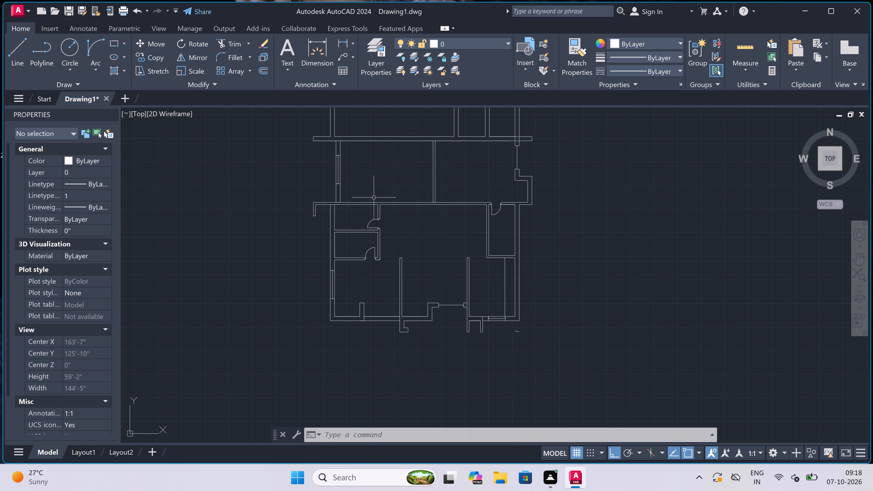
pyautogui.scroll(3, 383, 200)
pyautogui.write('l')
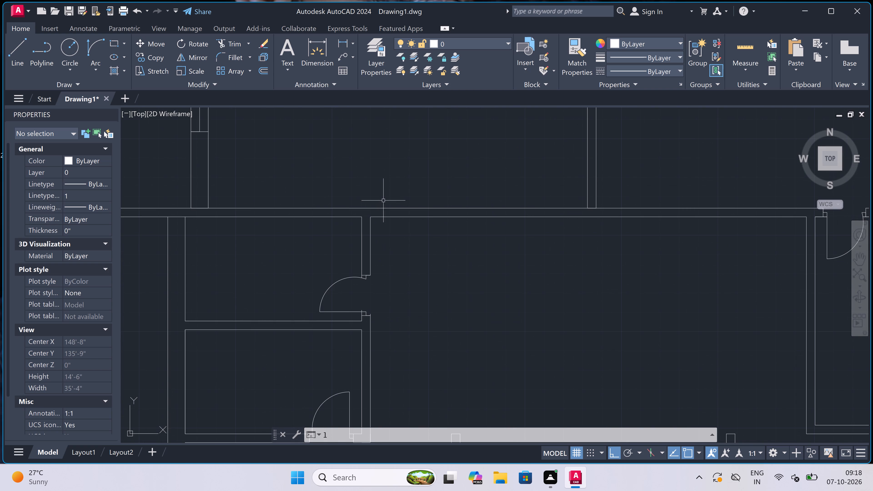
pyautogui.press('space')
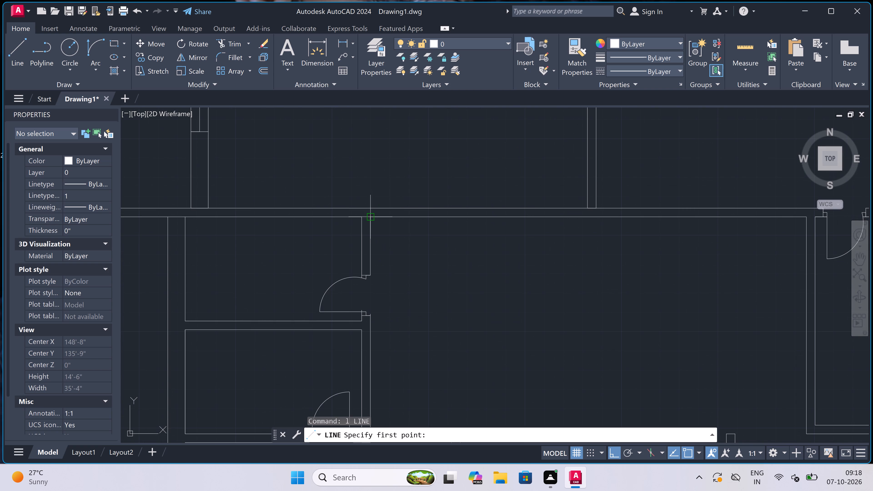
pyautogui.click(369, 219)
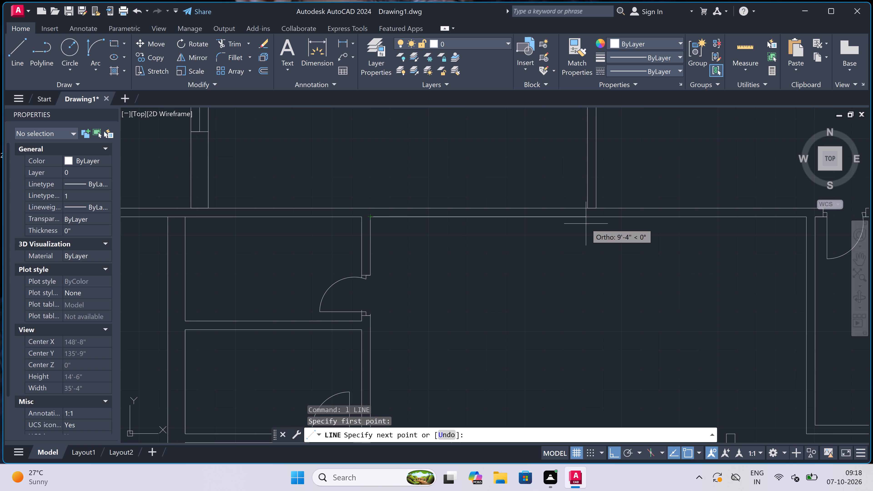
pyautogui.write("4'")
pyautogui.press('space')
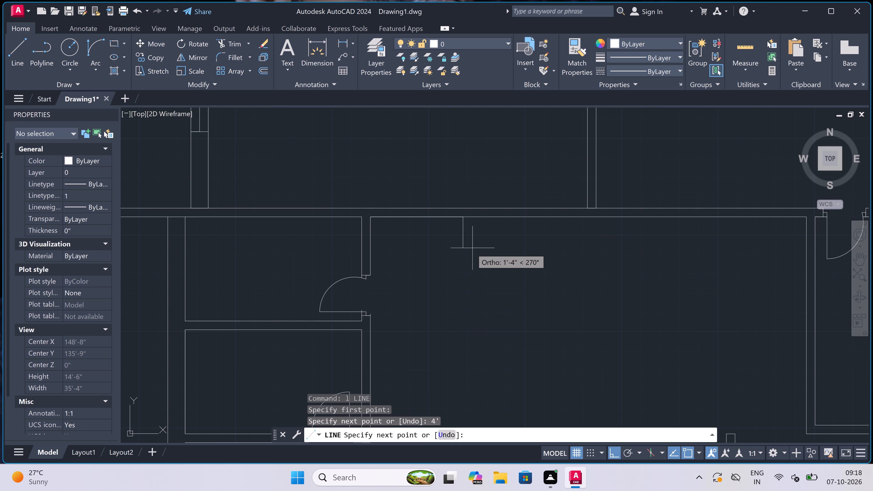
pyautogui.scroll(2, 459, 278)
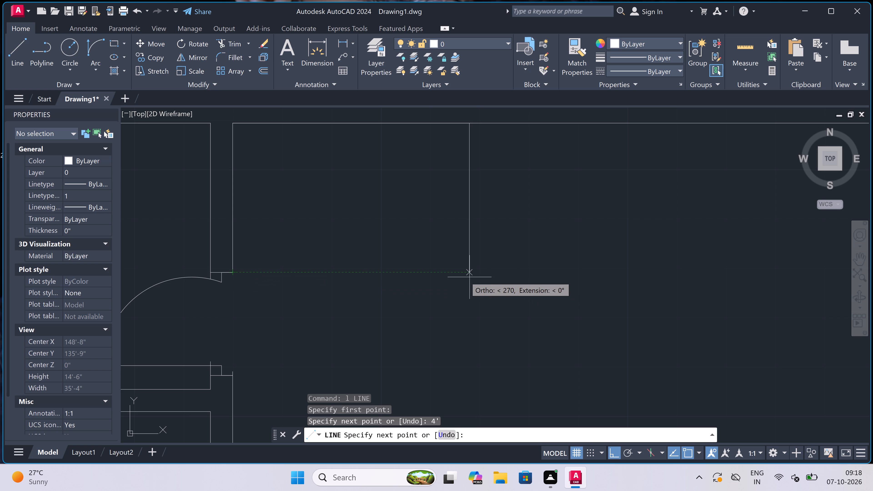
pyautogui.click(472, 274)
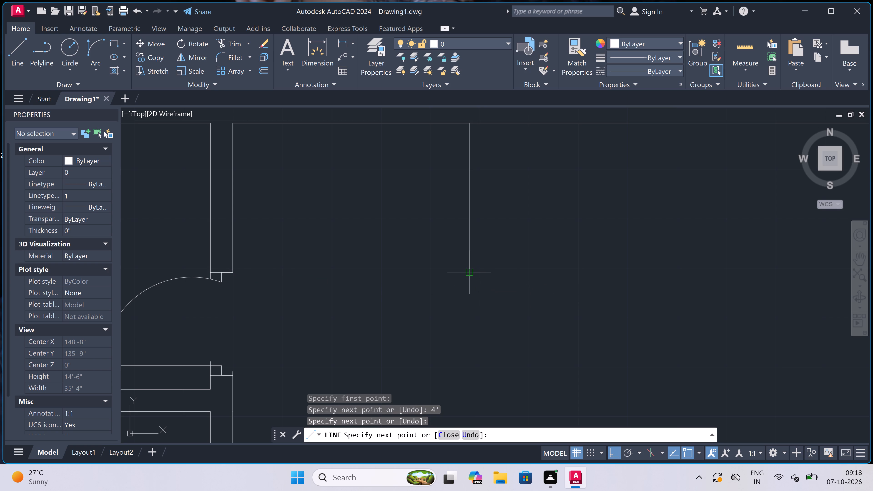
pyautogui.write('4.4')
pyautogui.press('BackSpace')
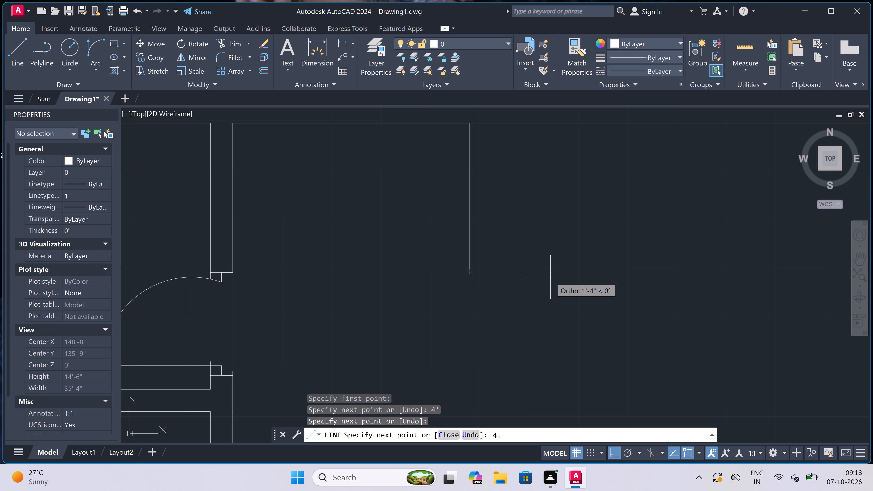
pyautogui.press('5')
pyautogui.write('"')
pyautogui.press('space')
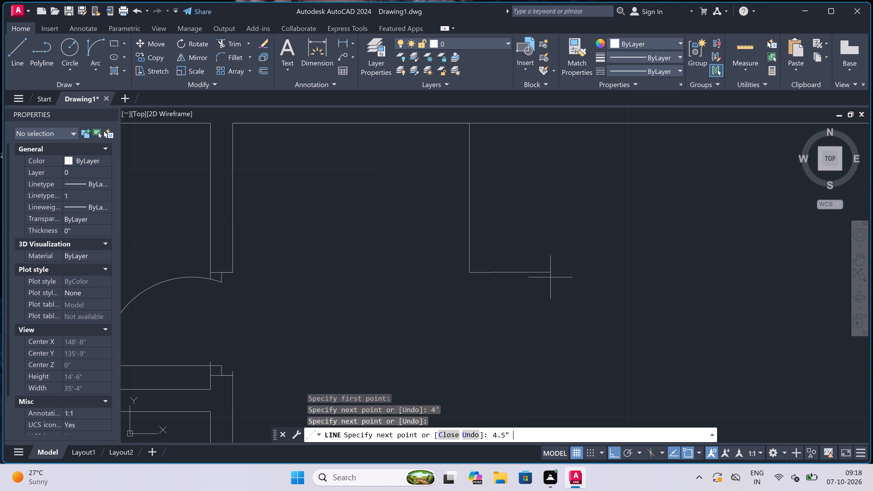
pyautogui.scroll(-2, 550, 277)
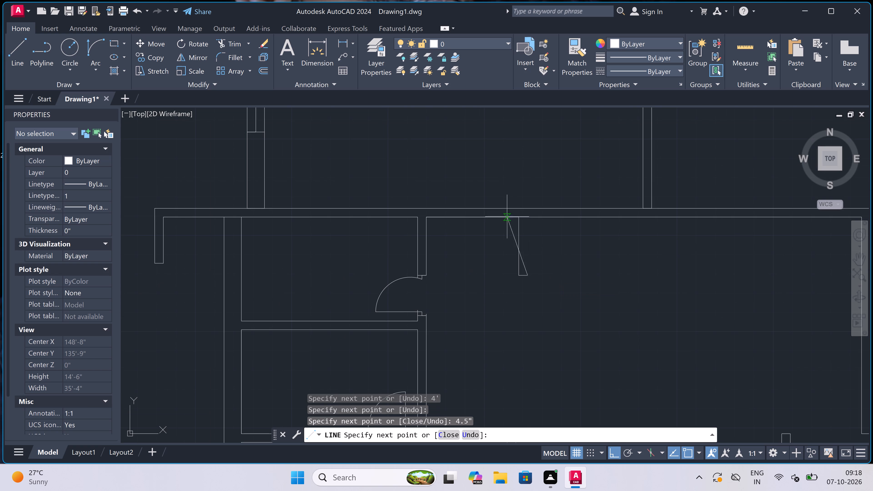
pyautogui.click(528, 208)
pyautogui.press('Escape')
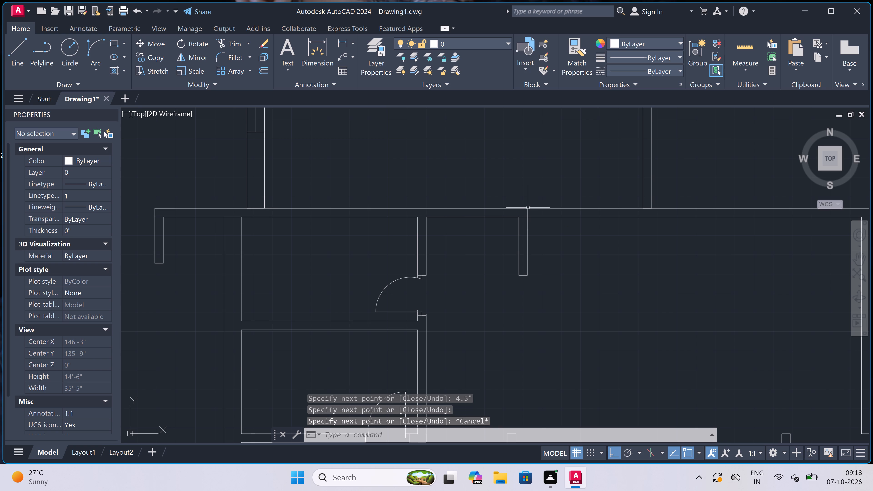
# Draw a vertical line across the horizontal wall, continuing the left face of the partition above it.
pyautogui.scroll(-3, 528, 208)
pyautogui.scroll(2, 584, 205)
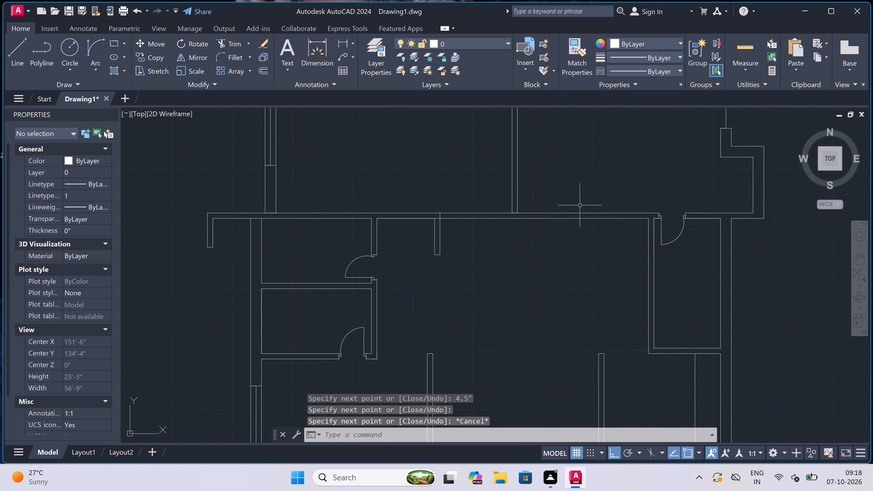
pyautogui.scroll(1, 544, 208)
pyautogui.scroll(2, 484, 214)
pyautogui.press('space')
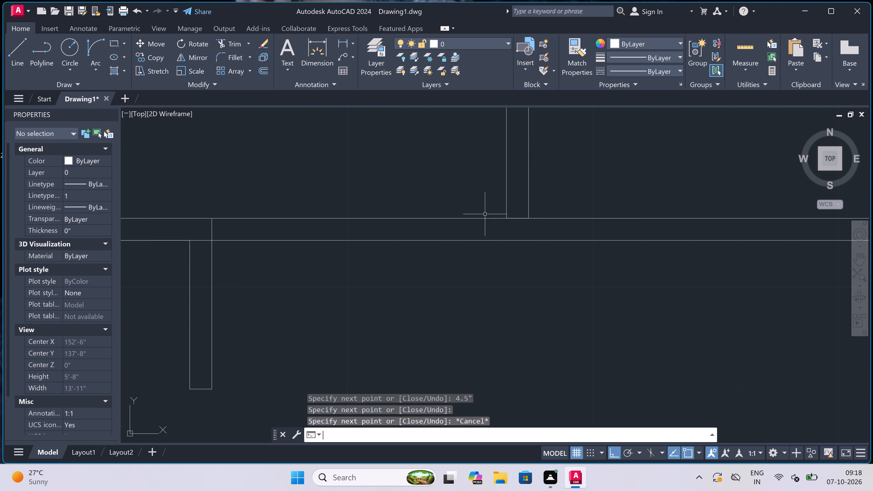
pyautogui.click(507, 217)
pyautogui.click(505, 239)
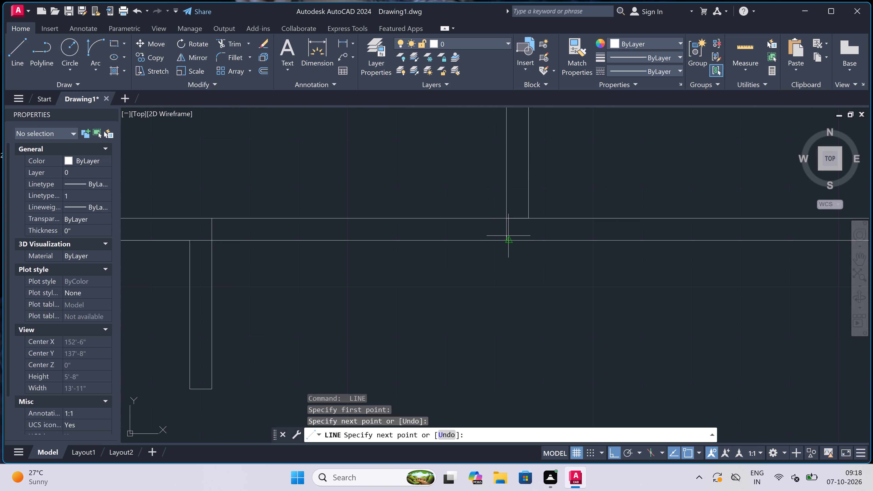
pyautogui.press('Escape')
# Trim both faces of the horizontal wall between the new stub and the upper partition to create a passage opening.
pyautogui.write('tr')
pyautogui.press('space')
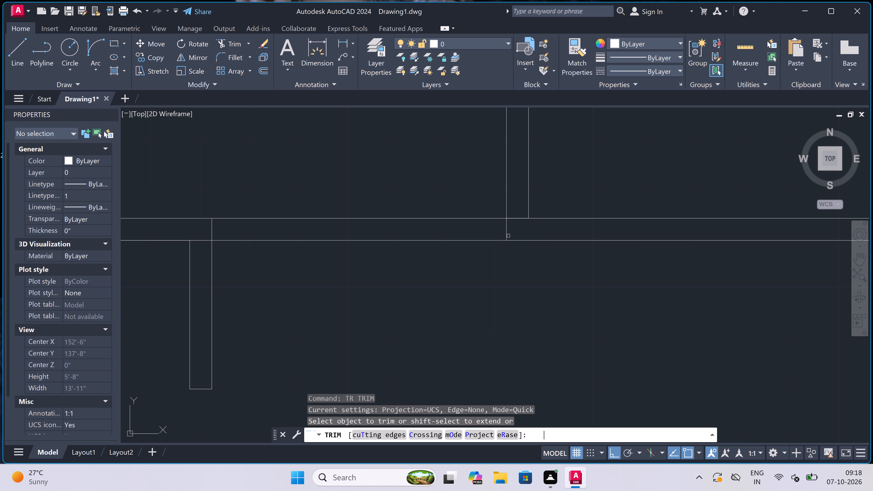
pyautogui.click(417, 190)
pyautogui.click(418, 256)
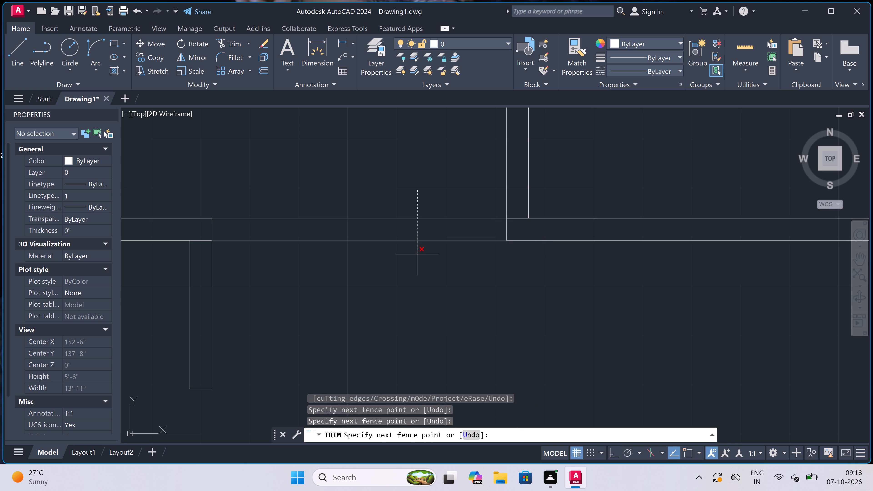
# Trim the leftover inner lines at the stub's corner and at the upper partition's corner to clean both wall junctions.
pyautogui.scroll(1, 228, 198)
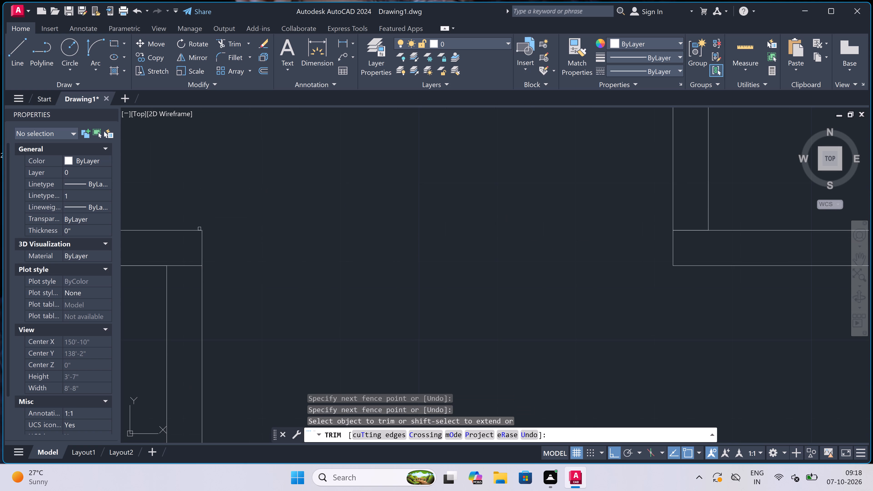
pyautogui.click(193, 241)
pyautogui.click(188, 274)
pyautogui.scroll(-3, 259, 251)
pyautogui.scroll(1, 314, 255)
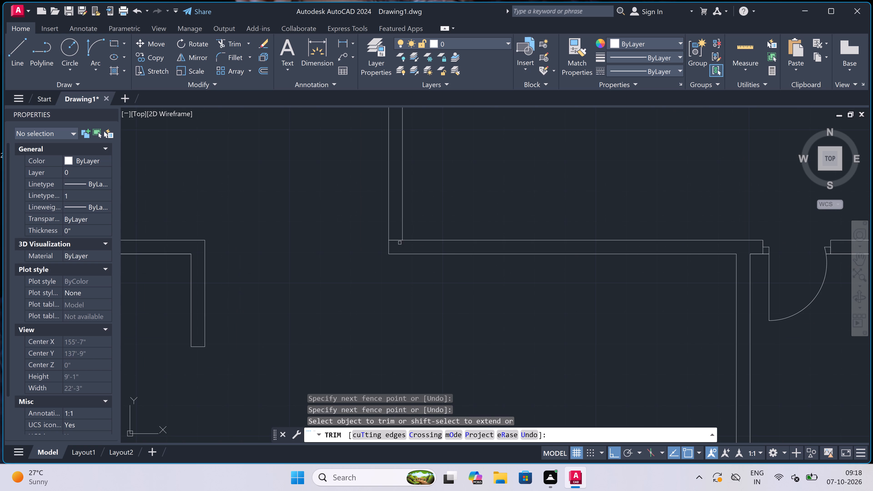
pyautogui.scroll(3, 393, 240)
pyautogui.click(392, 241)
pyautogui.click(394, 228)
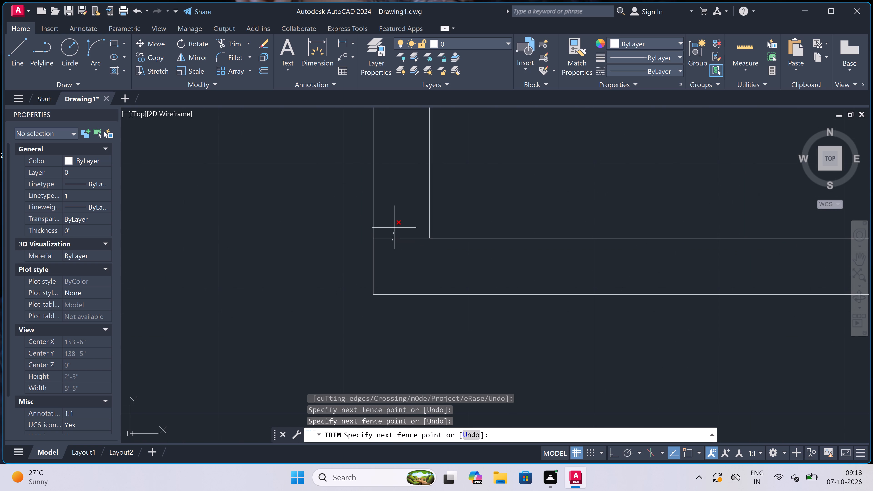
pyautogui.scroll(-2, 394, 228)
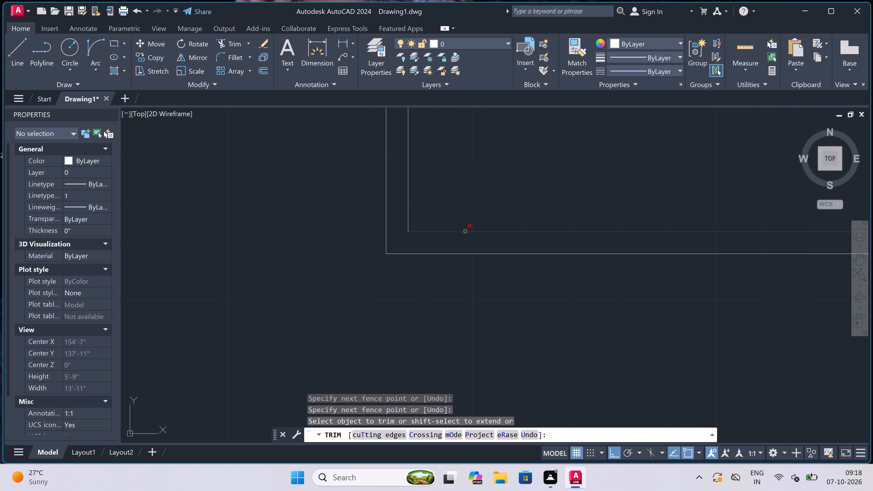
pyautogui.press('Escape')
# Draw a door's left side beside the upper partition: a line across the horizontal wall, 2" right from its midpoint, and a 3' leaf up.
pyautogui.write('l')
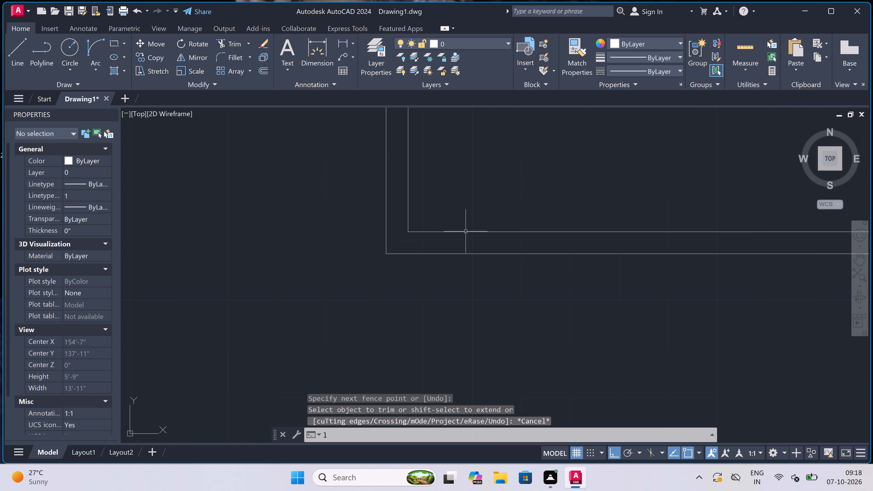
pyautogui.press('space')
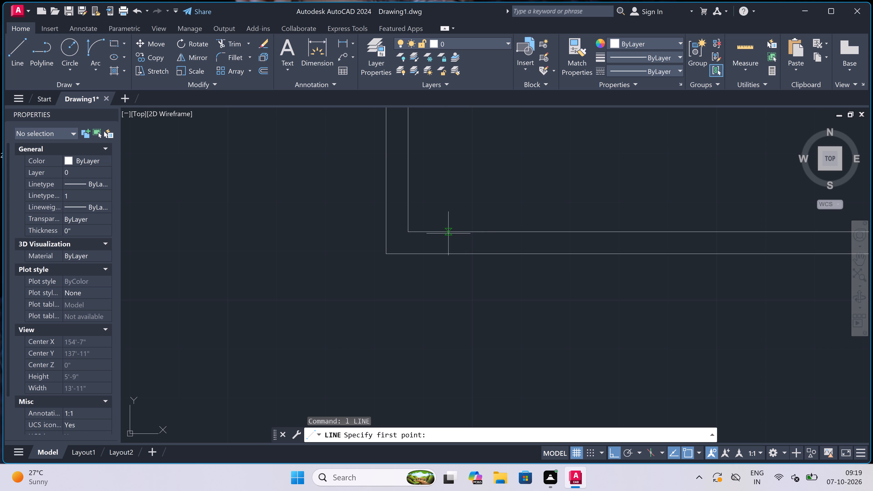
pyautogui.click(433, 232)
pyautogui.click(429, 253)
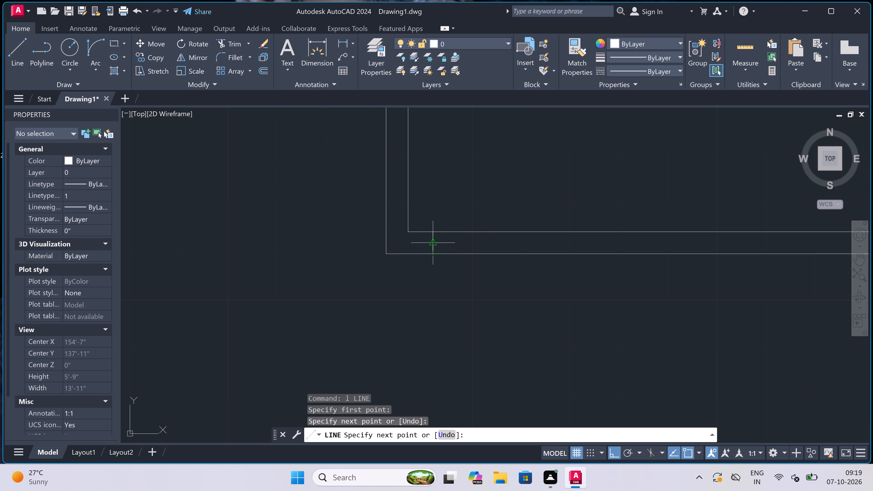
pyautogui.click(431, 244)
pyautogui.press('2')
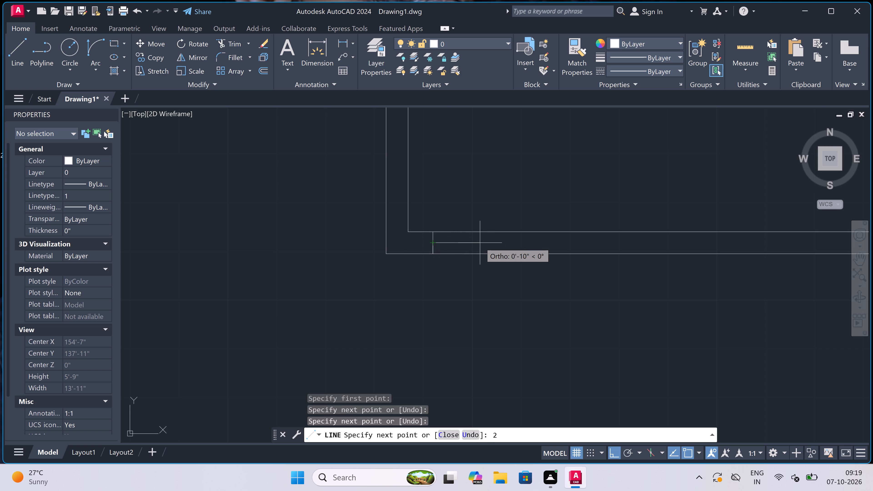
pyautogui.write('"')
pyautogui.press('space')
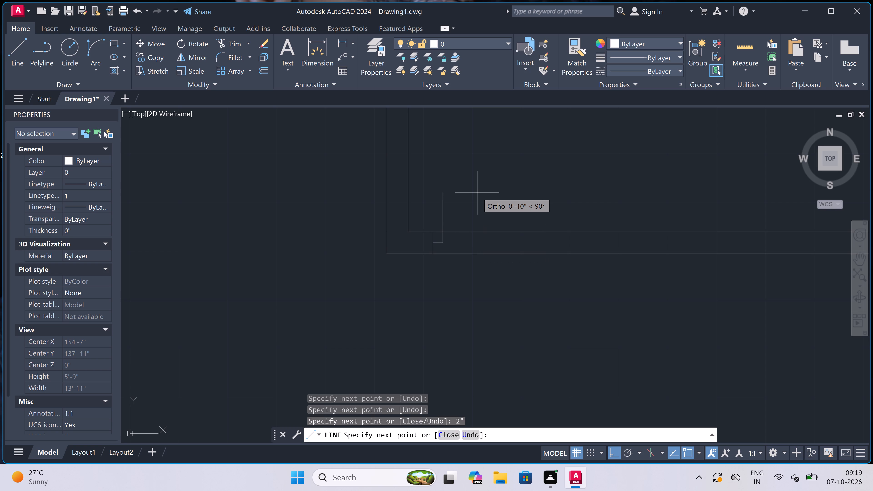
pyautogui.write("3'")
pyautogui.press('space')
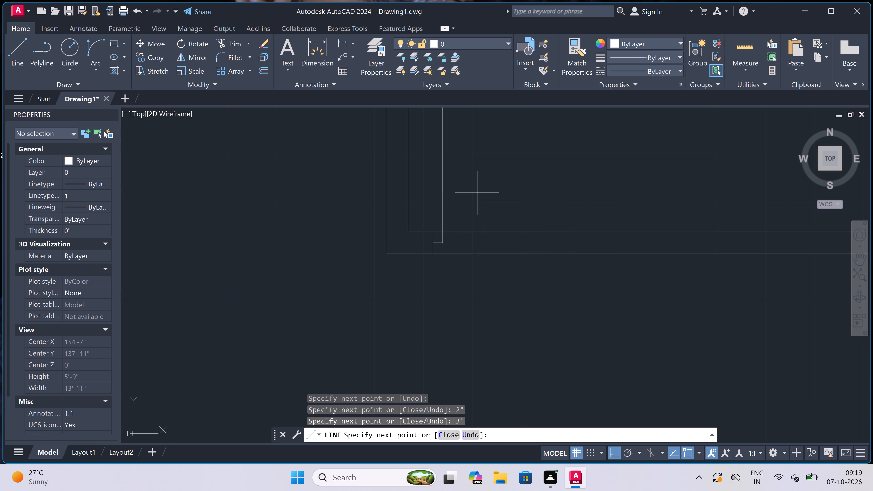
pyautogui.press('Escape')
# Draw the door's opposite jamb: a line across the horizontal wall right of the 3' leaf, with a 2" stub left from its midpoint.
pyautogui.press('space')
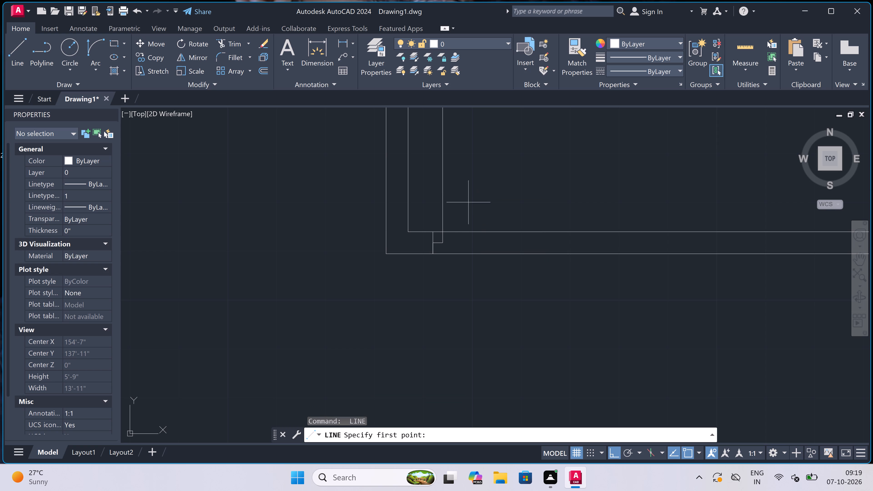
pyautogui.scroll(-3, 349, 236)
pyautogui.scroll(2, 392, 213)
pyautogui.scroll(1, 405, 197)
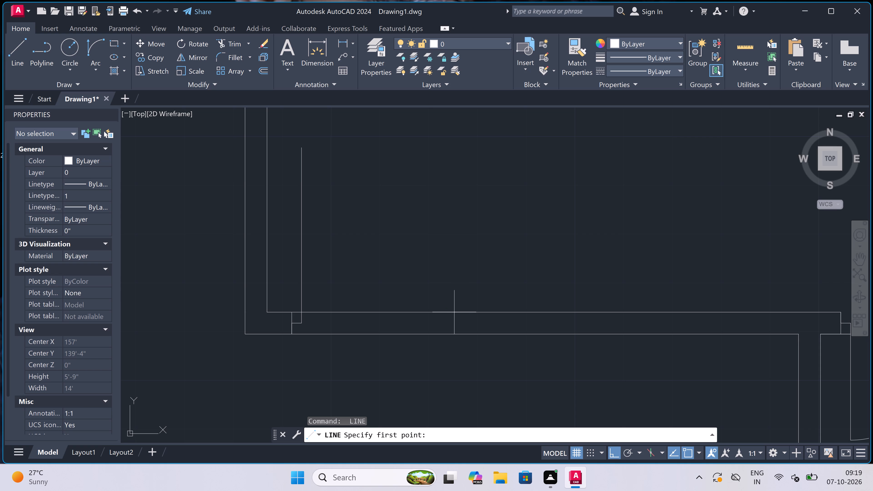
pyautogui.click(455, 313)
pyautogui.click(455, 330)
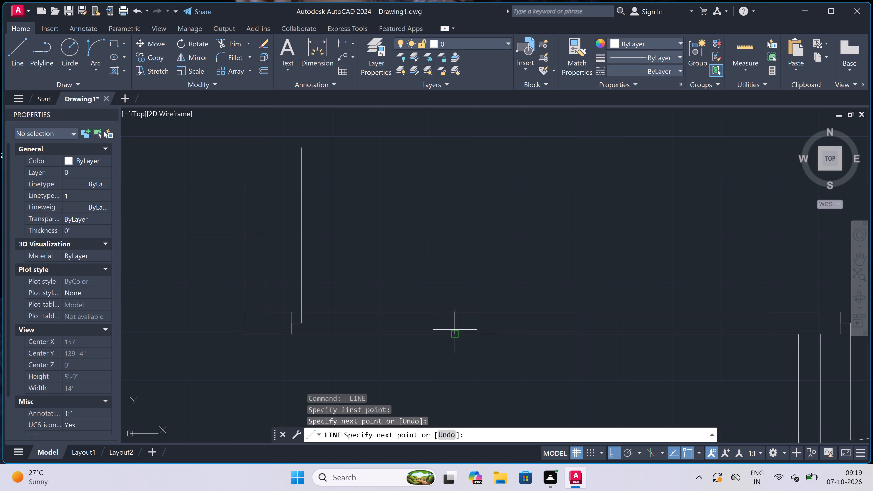
pyautogui.scroll(2, 455, 321)
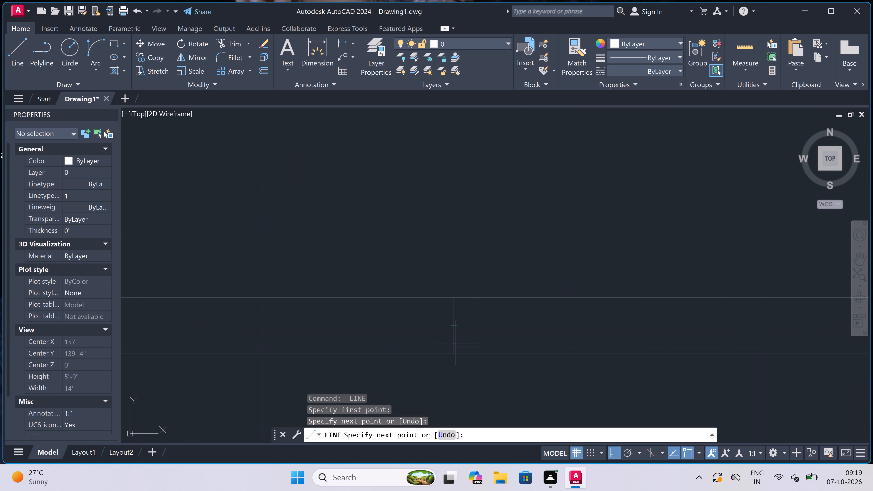
pyautogui.click(453, 331)
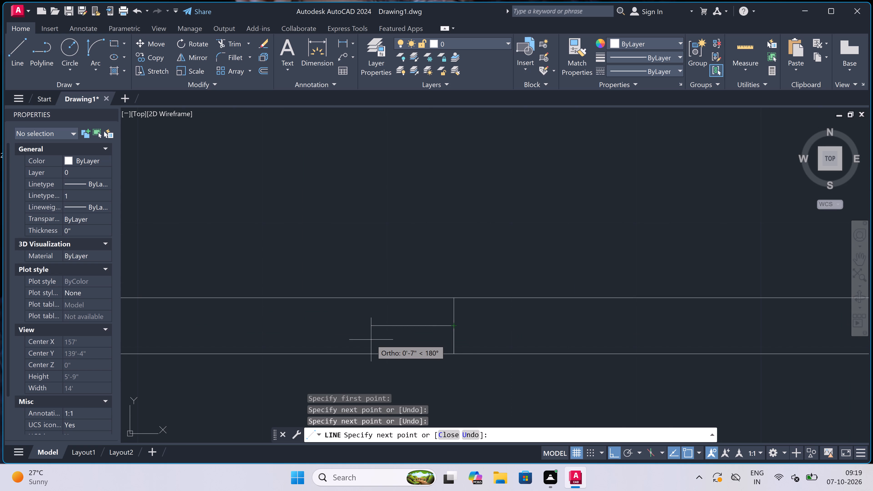
pyautogui.press('2')
pyautogui.write('"')
pyautogui.press('space')
pyautogui.press('Escape')
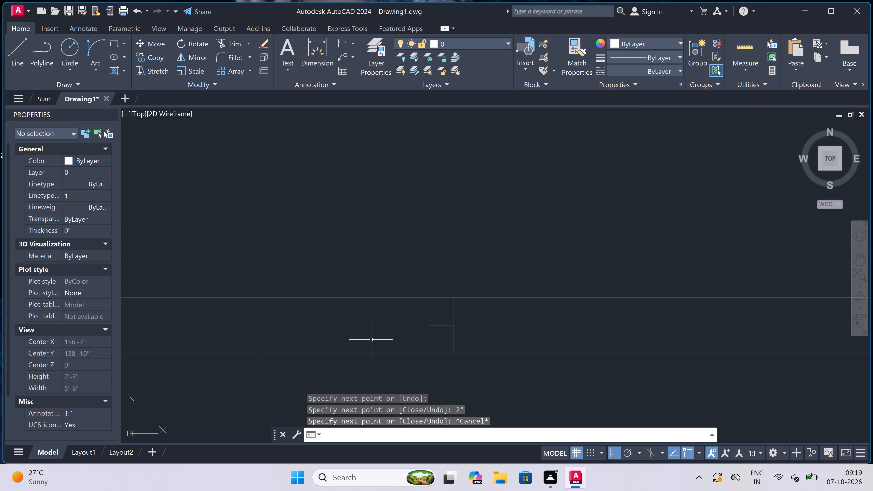
# Draw the door swing arc from the upper end of the 3' leaf to the end of the opposite jamb's stub.
pyautogui.scroll(-2, 372, 340)
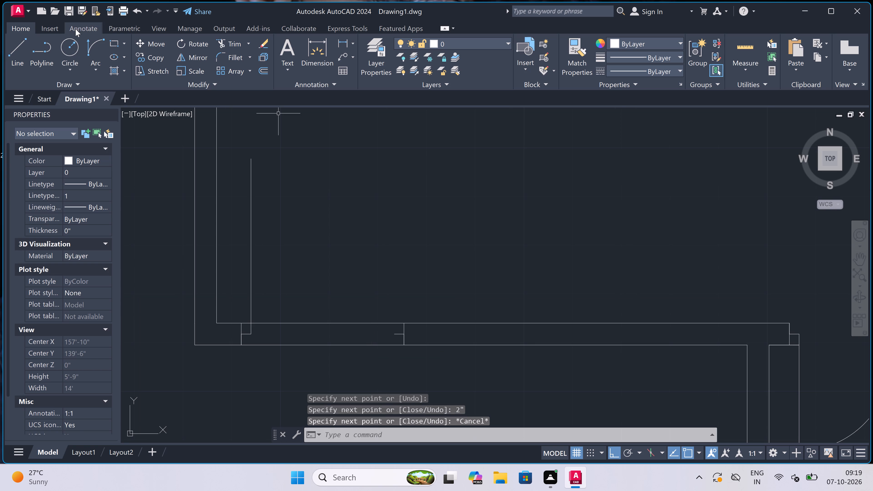
pyautogui.click(89, 47)
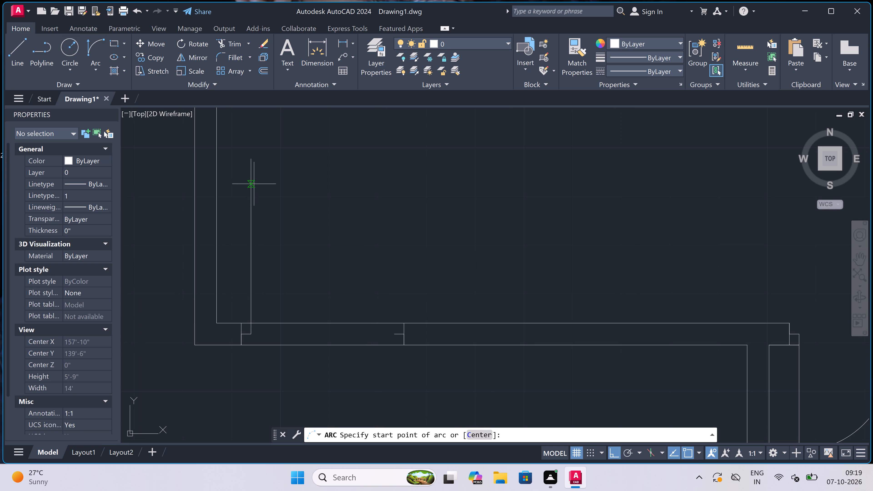
pyautogui.click(252, 159)
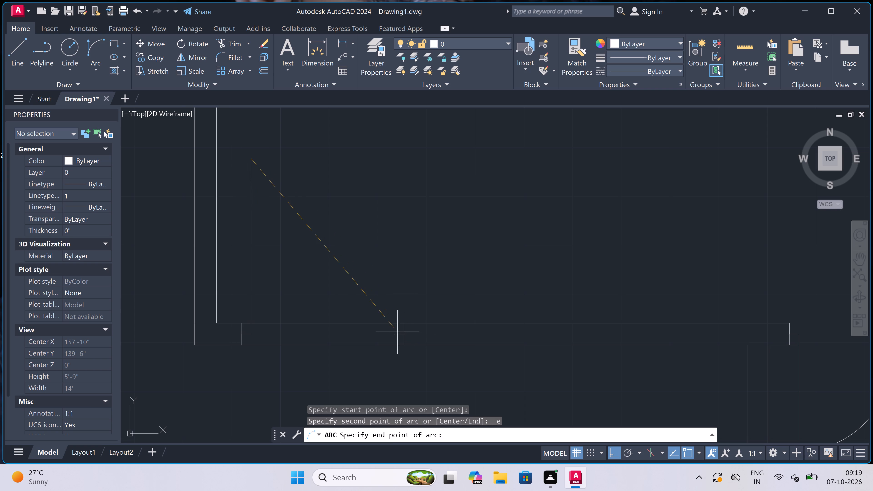
pyautogui.click(390, 333)
pyautogui.click(419, 290)
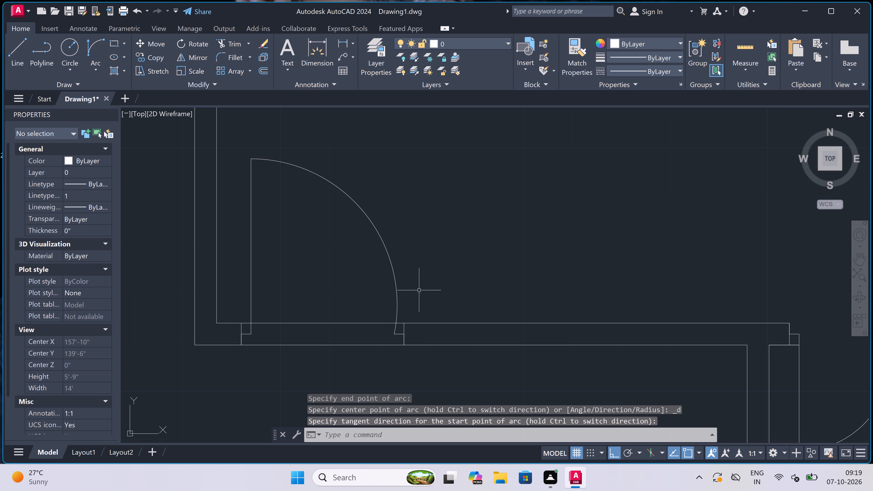
# Trim both faces of the horizontal wall between the two jambs to open the doorway beside the partition.
pyautogui.write('tr')
pyautogui.press('space')
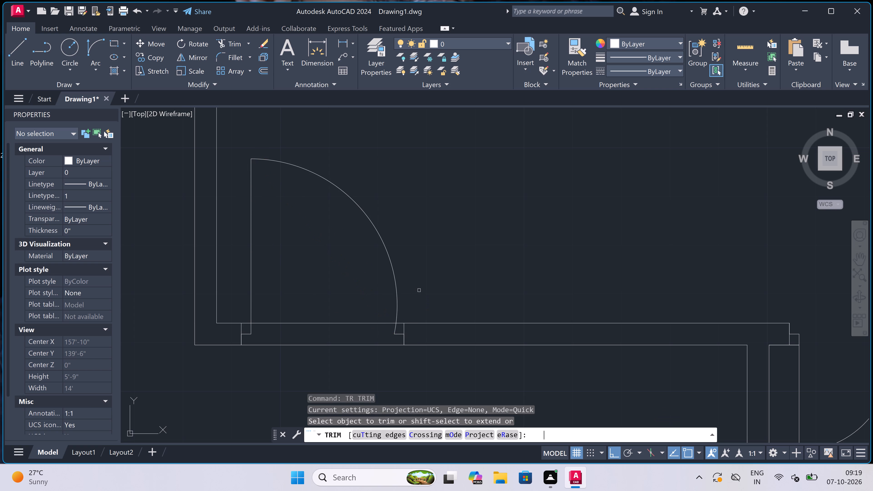
pyautogui.scroll(-2, 419, 291)
pyautogui.scroll(1, 349, 303)
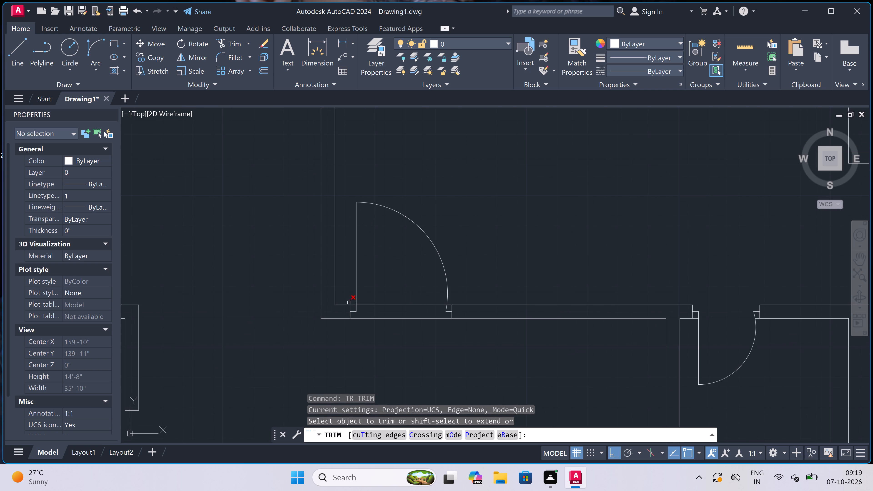
pyautogui.click(393, 288)
pyautogui.click(401, 321)
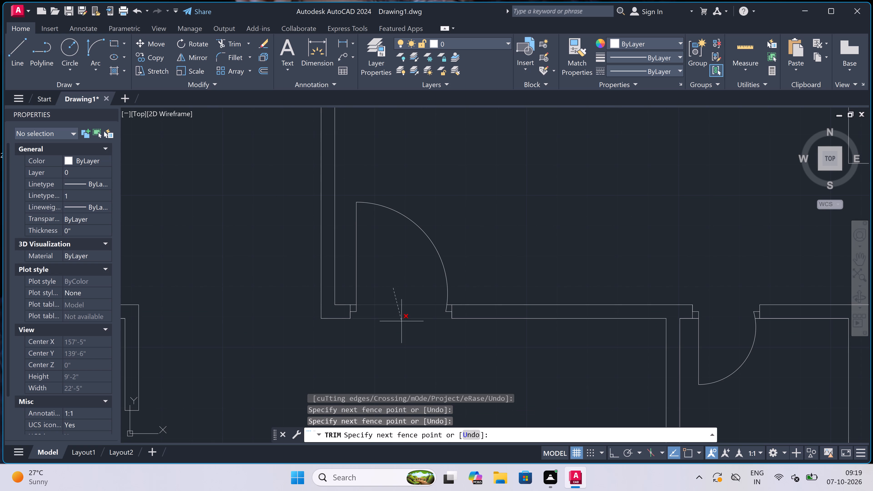
pyautogui.scroll(-3, 395, 302)
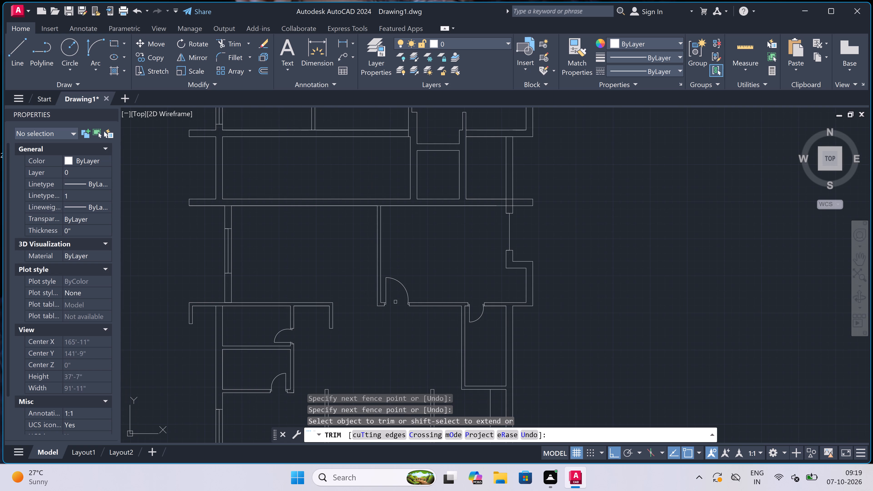
pyautogui.press('Escape')
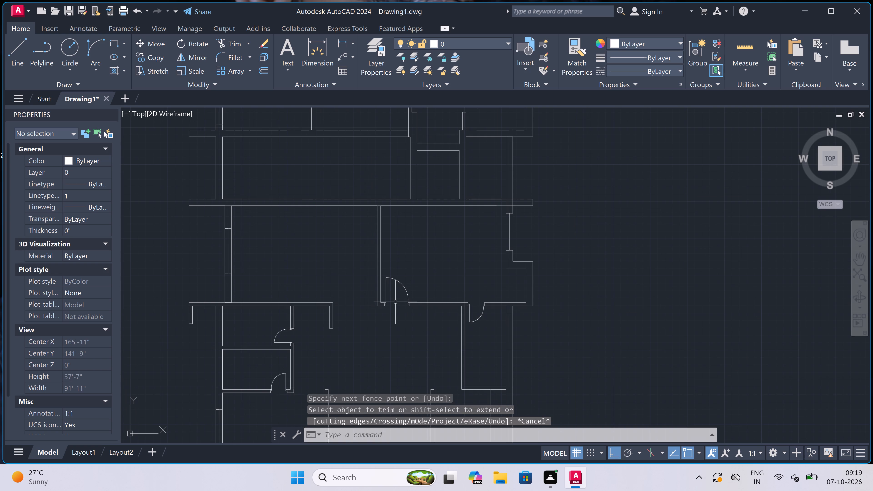
# Draw a door's right side left of the partition's upper end: a line across the long horizontal wall, 2" left from its midpoint, and a 3' leaf down.
pyautogui.scroll(-2, 395, 302)
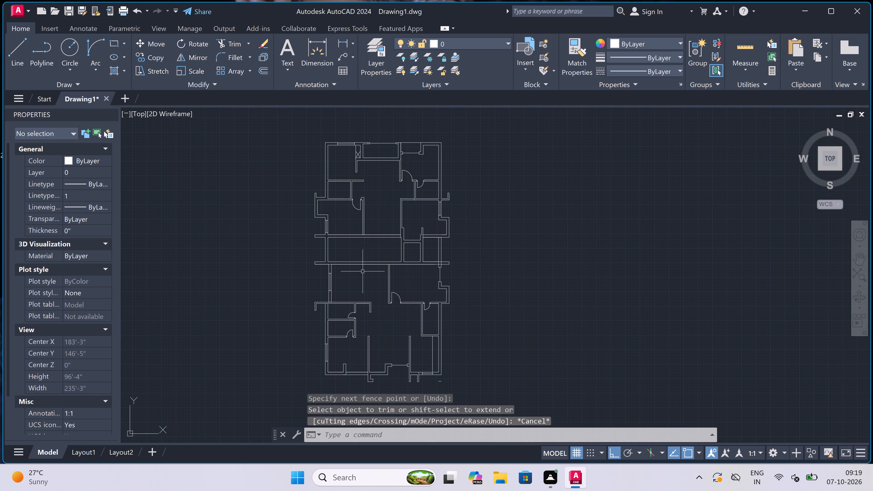
pyautogui.scroll(3, 382, 261)
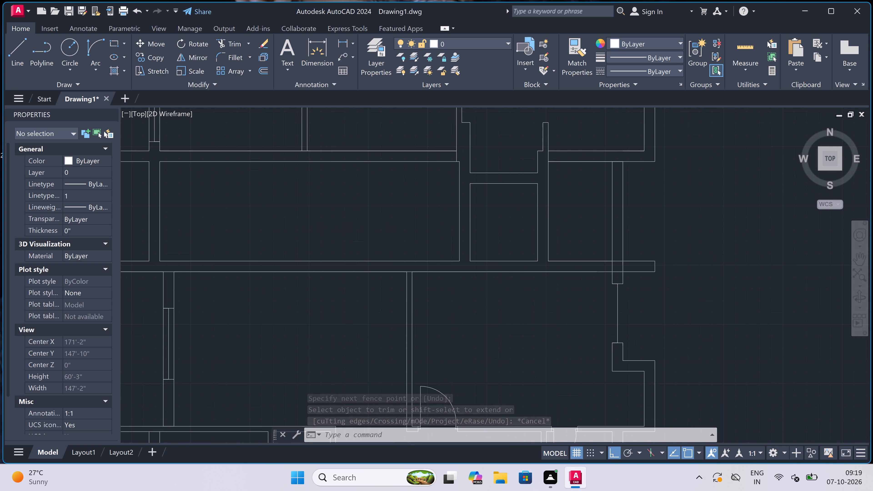
pyautogui.scroll(1, 391, 256)
pyautogui.write('l')
pyautogui.press('space')
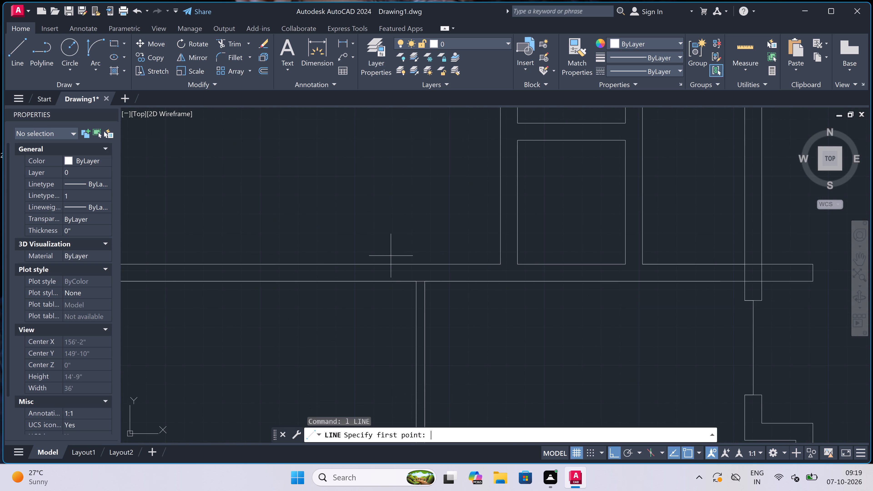
pyautogui.scroll(1, 391, 261)
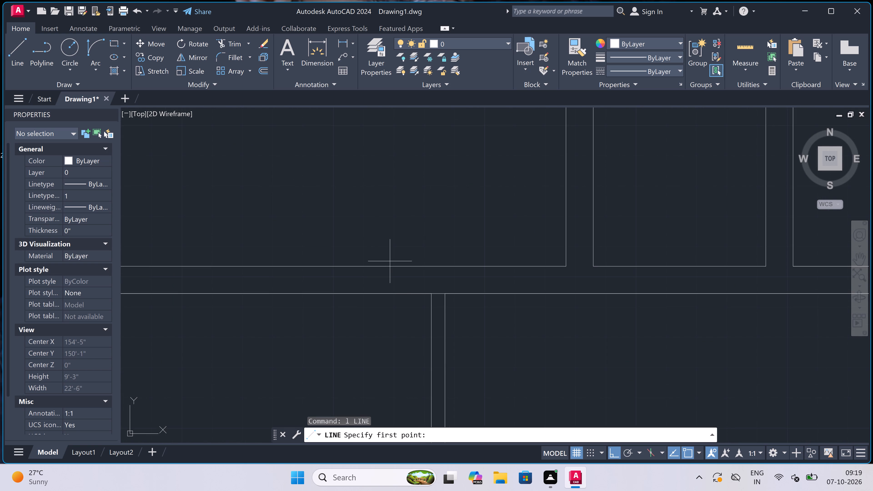
pyautogui.click(412, 295)
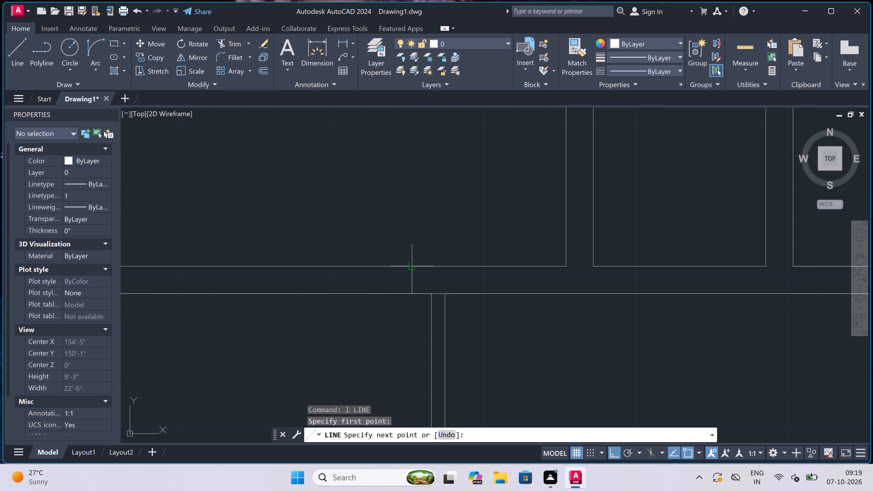
pyautogui.click(415, 266)
pyautogui.click(414, 279)
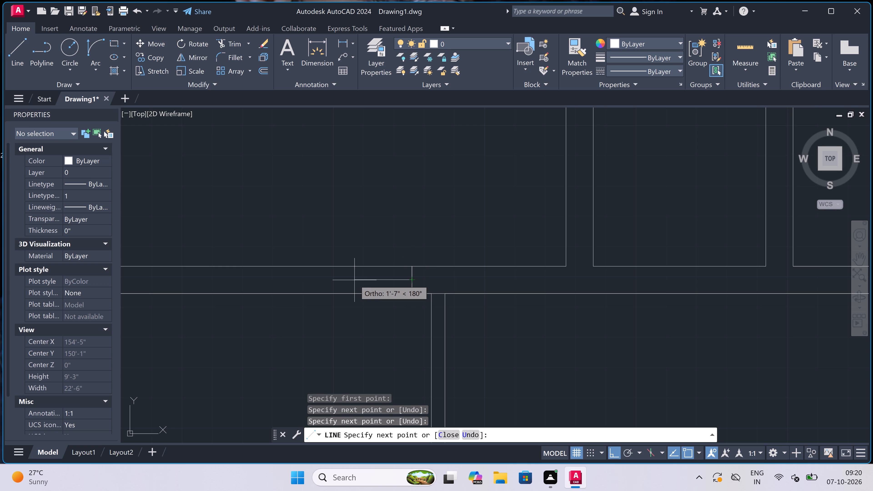
pyautogui.press('2')
pyautogui.write('"')
pyautogui.press('space')
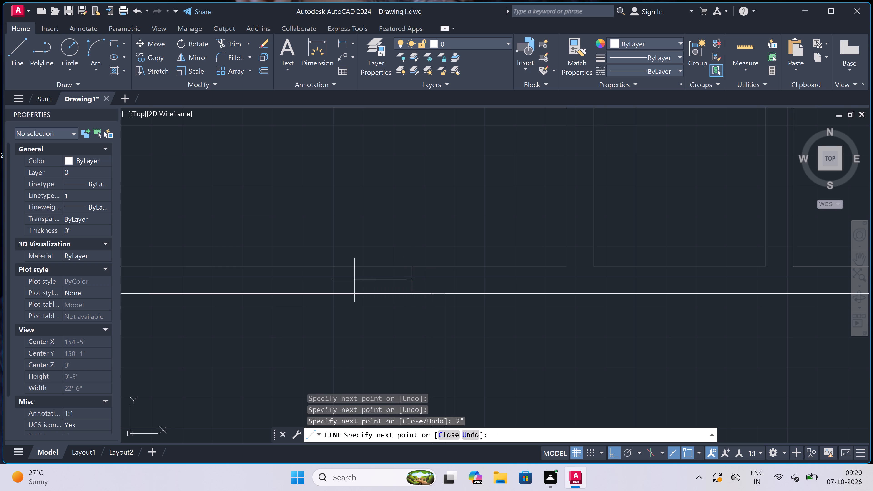
pyautogui.scroll(-2, 411, 304)
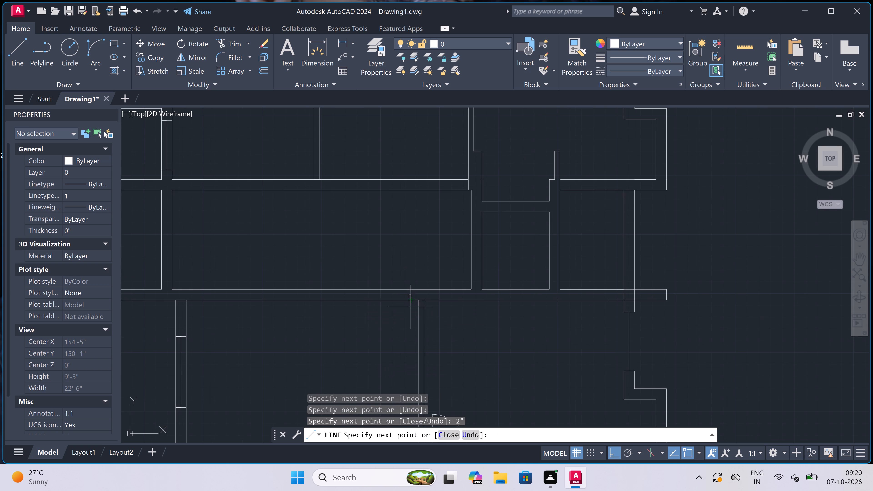
pyautogui.scroll(2, 401, 347)
pyautogui.write("3'")
pyautogui.press('space')
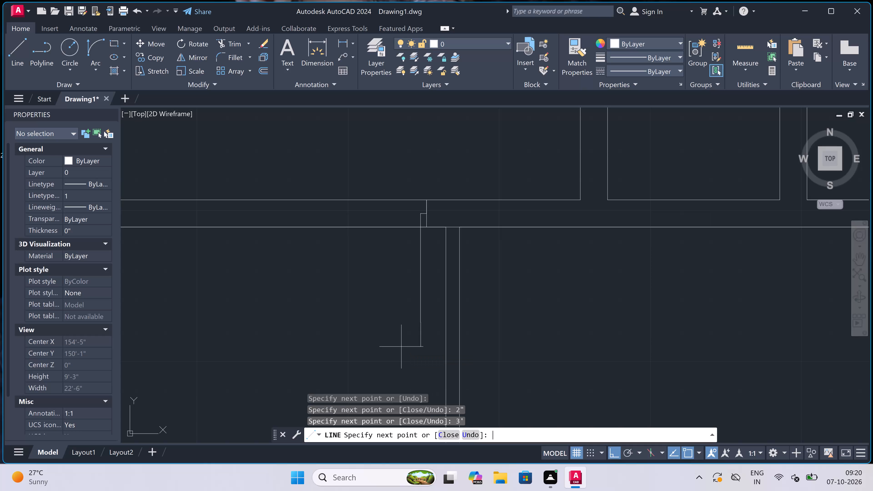
pyautogui.press('Escape')
# Draw this door's left jamb: a line across the horizontal wall, with a 2" stub right from its midpoint.
pyautogui.press('space')
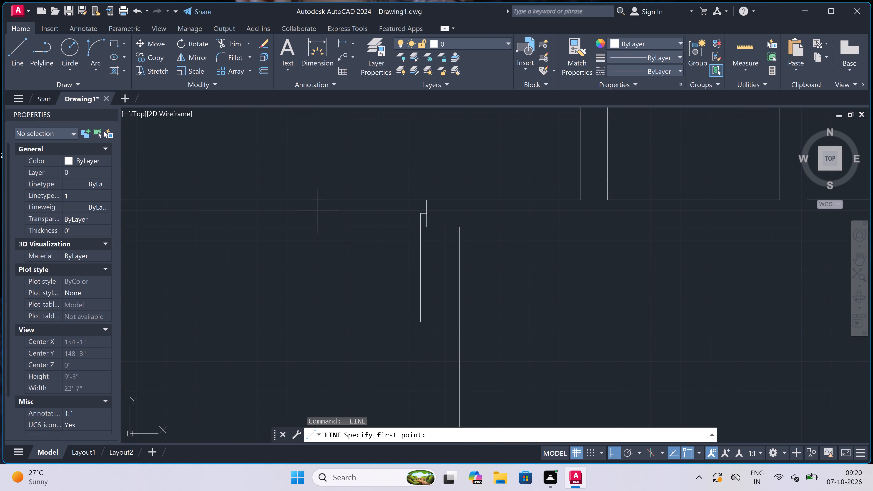
pyautogui.click(314, 199)
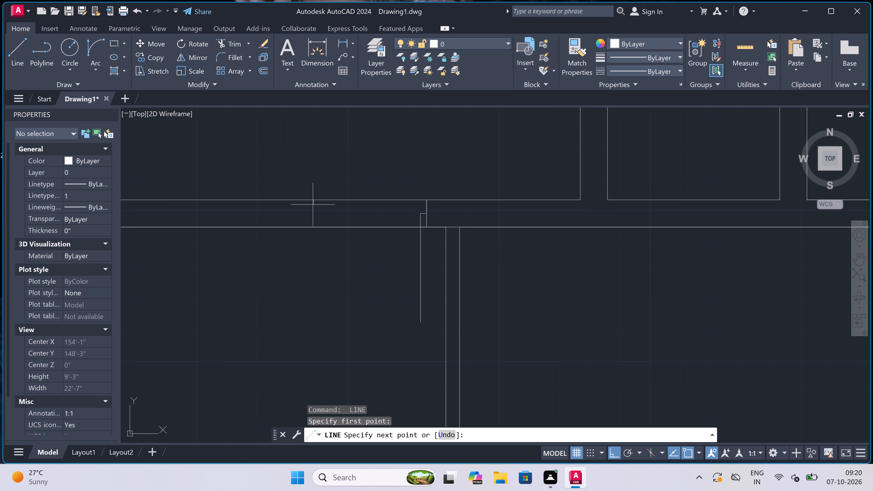
pyautogui.click(314, 229)
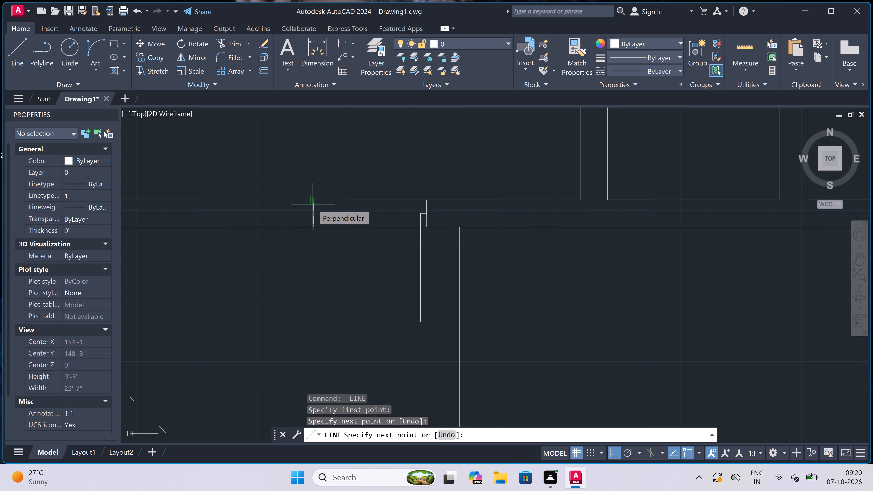
pyautogui.click(314, 214)
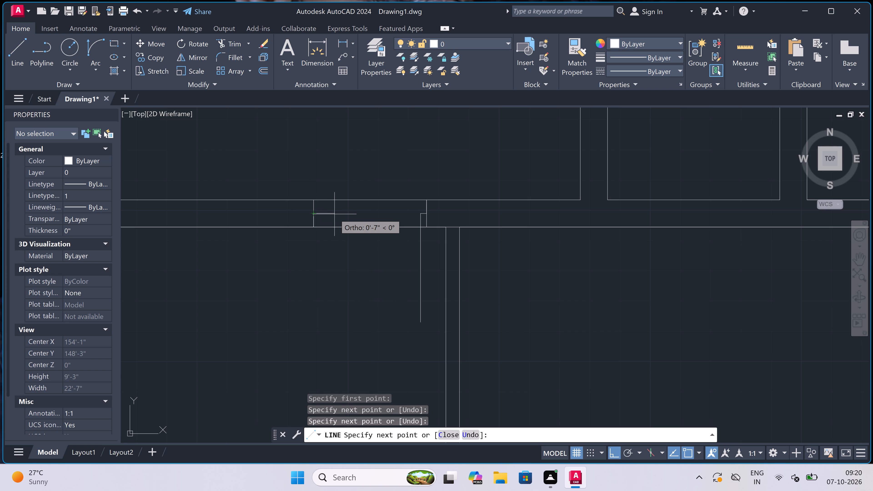
pyautogui.press('2')
pyautogui.write('"')
pyautogui.press('space')
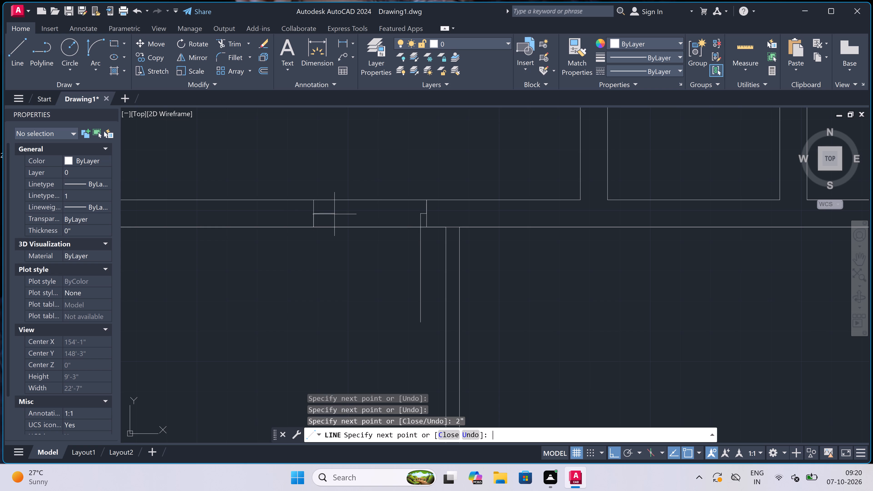
pyautogui.press('Escape')
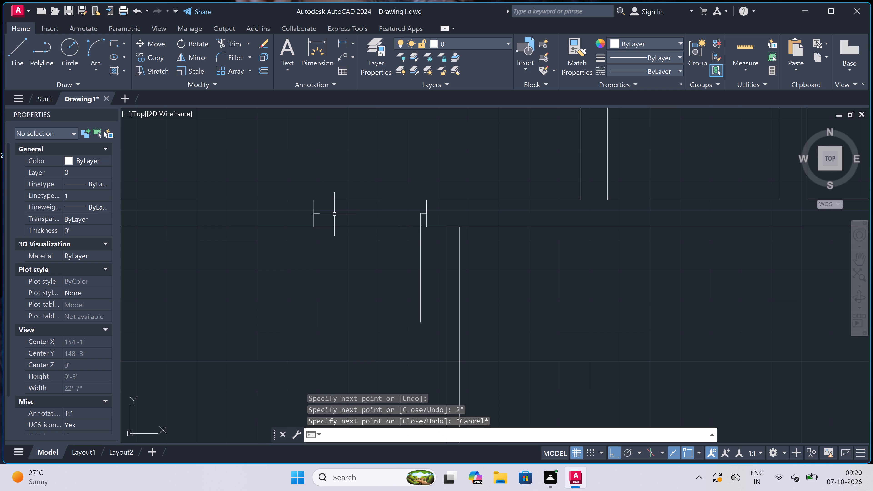
# Draw the door swing arc from the lower end of the 3' leaf to the end of the left jamb's stub.
pyautogui.click(95, 47)
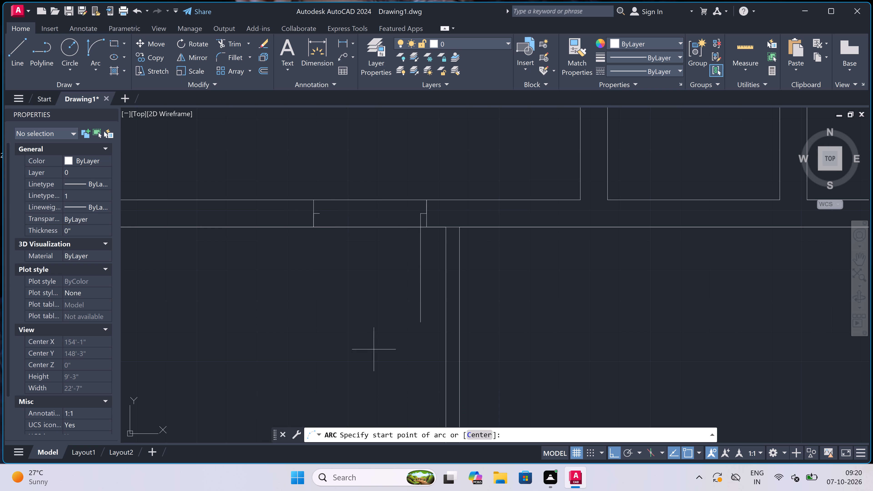
pyautogui.click(416, 323)
pyautogui.click(322, 210)
pyautogui.click(288, 267)
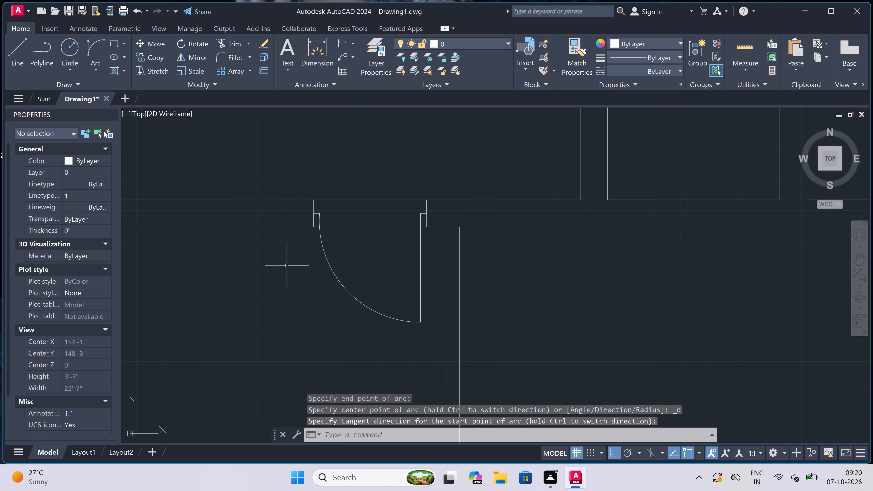
# Trim both faces of the long horizontal wall between the two new jambs to open the doorway beneath the passage.
pyautogui.write('tr')
pyautogui.press('space')
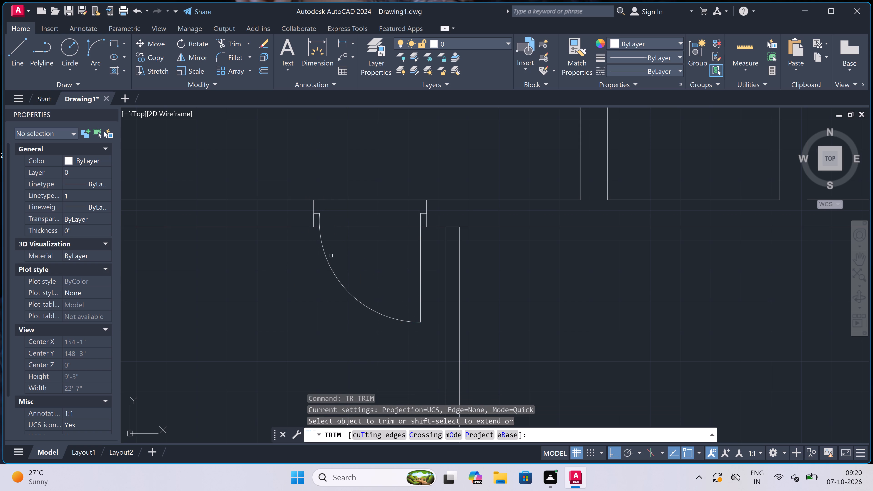
pyautogui.click(347, 191)
pyautogui.click(364, 260)
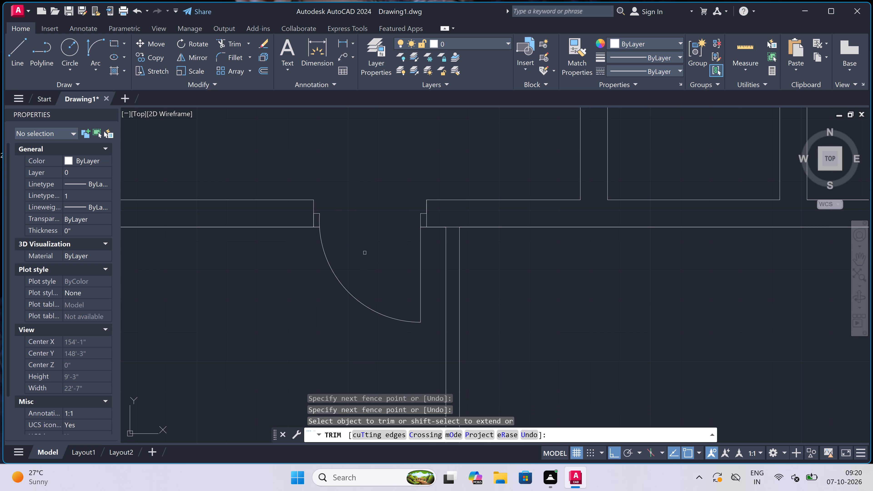
# Trim the horizontal wall's lower face between the two partition lines to open the junction beside the new door.
pyautogui.scroll(-3, 365, 253)
pyautogui.scroll(3, 370, 252)
pyautogui.scroll(2, 427, 238)
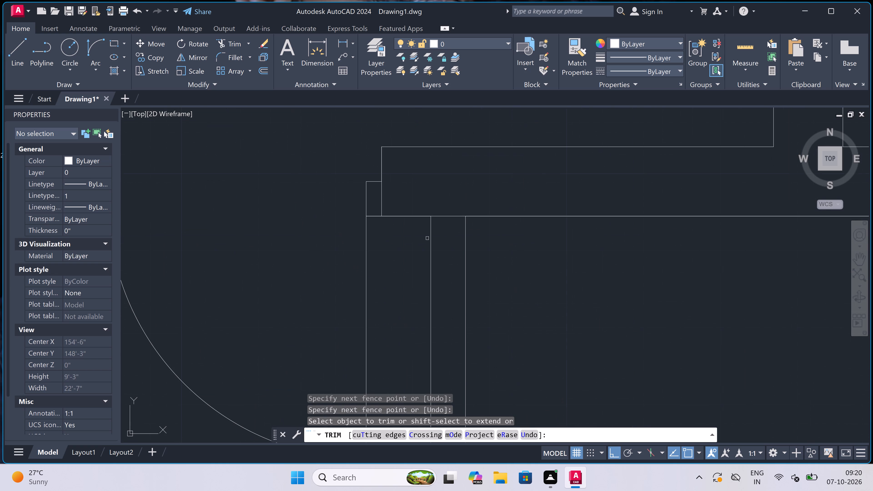
pyautogui.moveTo(458, 189); pyautogui.dragTo(457, 193)
pyautogui.click(452, 240)
pyautogui.scroll(-4, 439, 223)
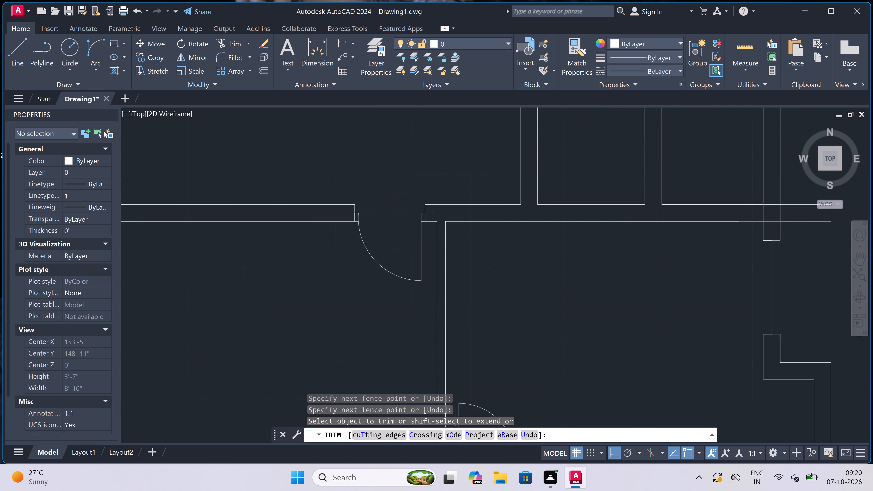
pyautogui.scroll(1, 461, 236)
pyautogui.press('Escape')
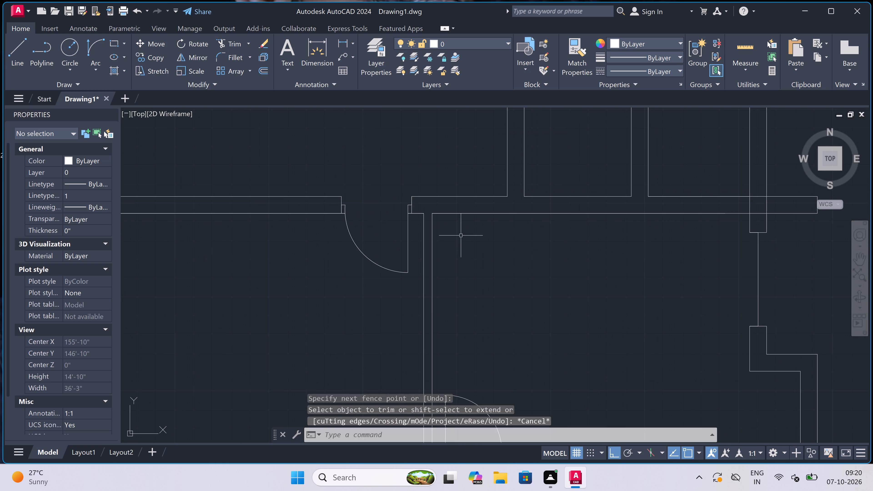
# Draw a door's right side near the passage upper wall's right end: a line across the wall, 2" left from its midpoint, and a 3' leaf up.
pyautogui.scroll(-1, 462, 235)
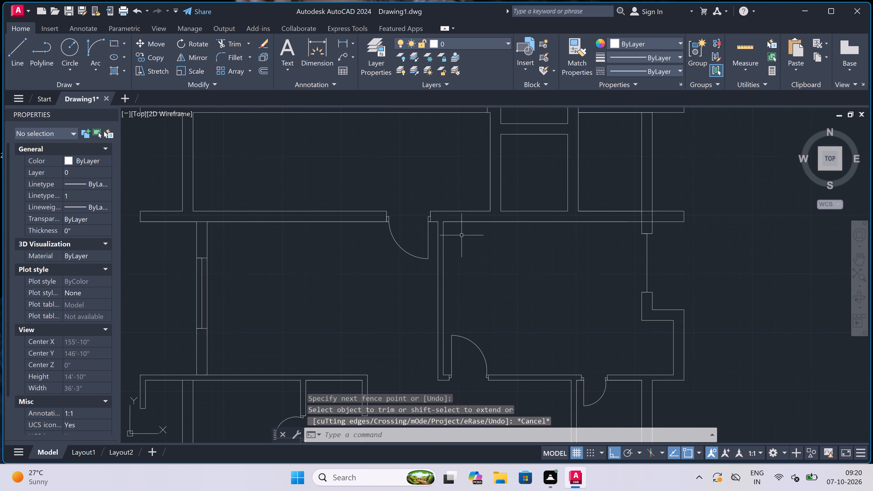
pyautogui.scroll(-2, 462, 235)
pyautogui.scroll(1, 466, 180)
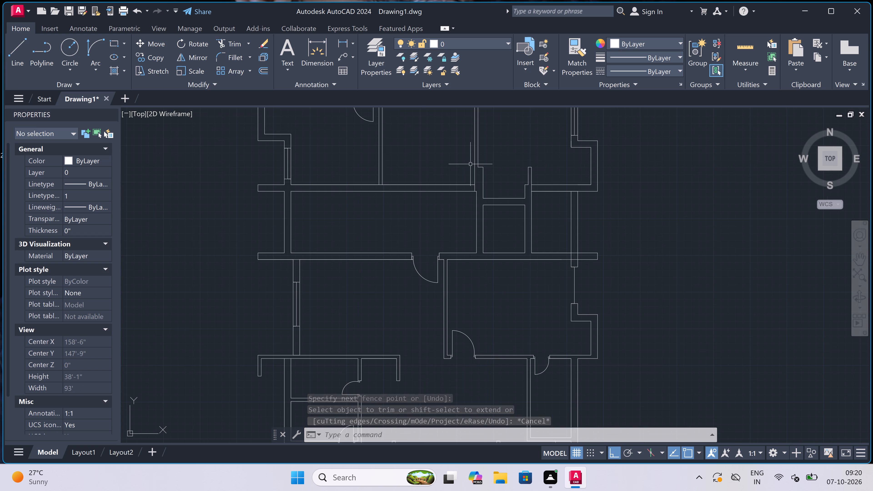
pyautogui.scroll(4, 465, 162)
pyautogui.write('l')
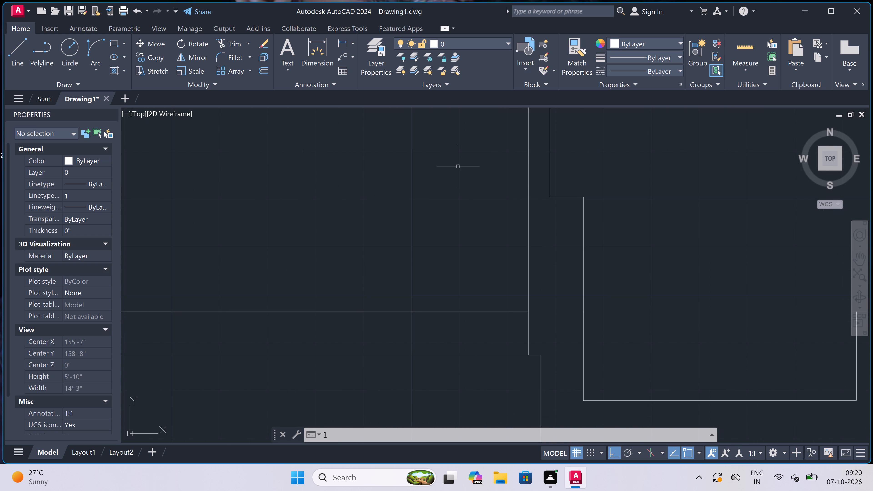
pyautogui.press('space')
pyautogui.scroll(-2, 459, 171)
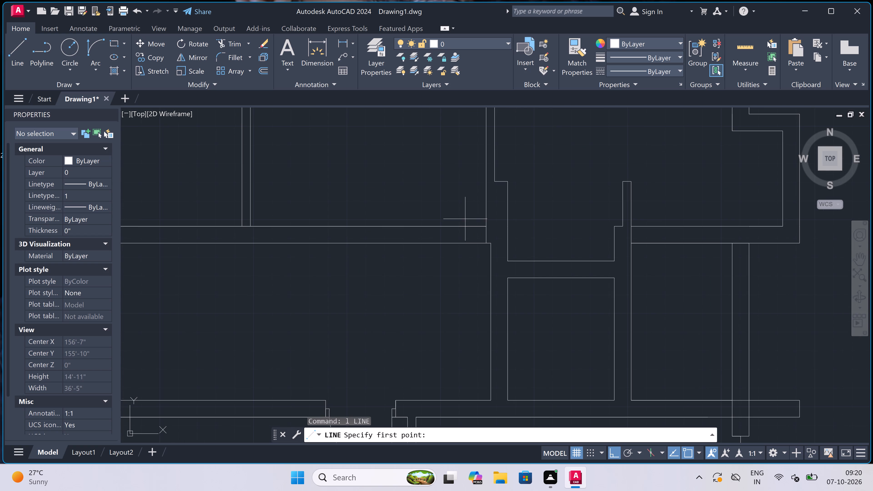
pyautogui.scroll(2, 468, 238)
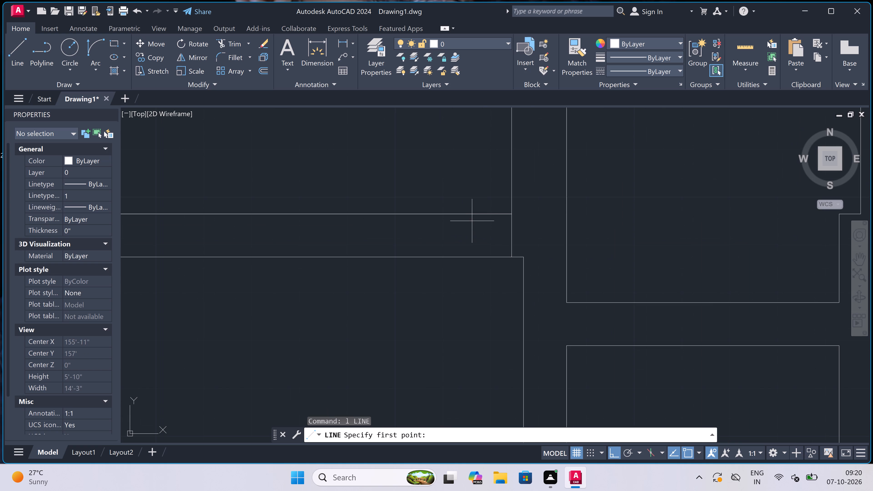
pyautogui.click(464, 215)
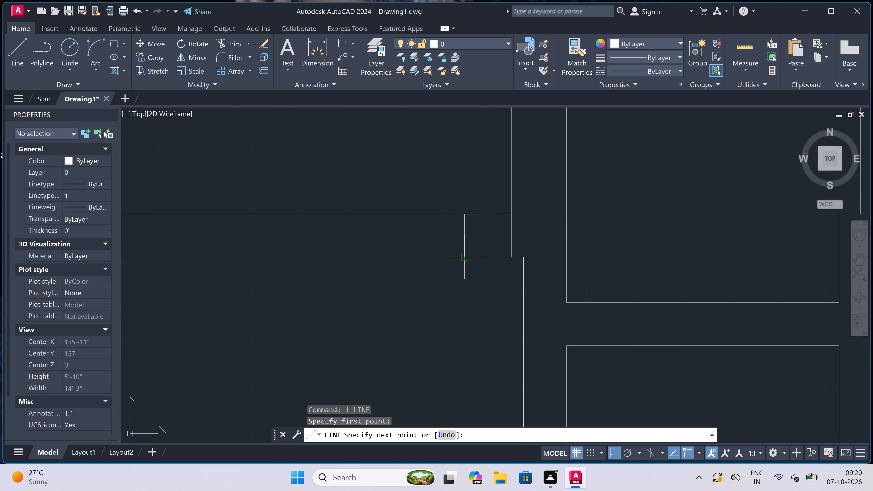
pyautogui.click(464, 254)
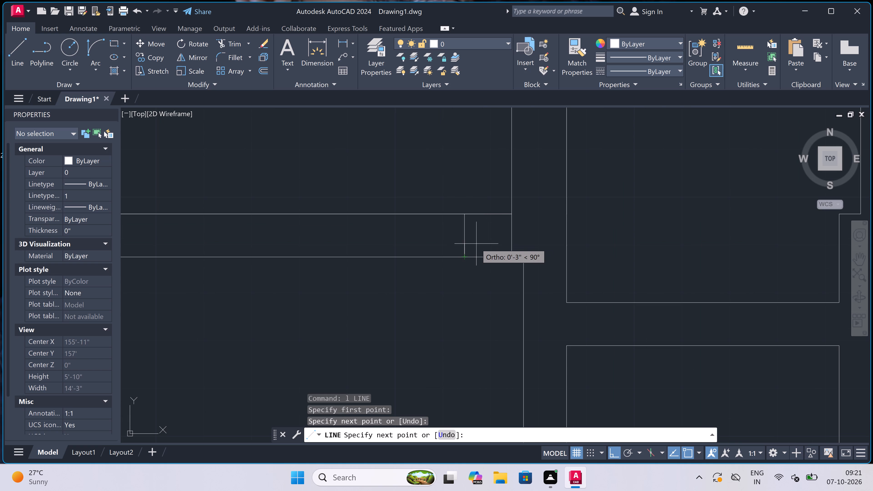
pyautogui.click(466, 236)
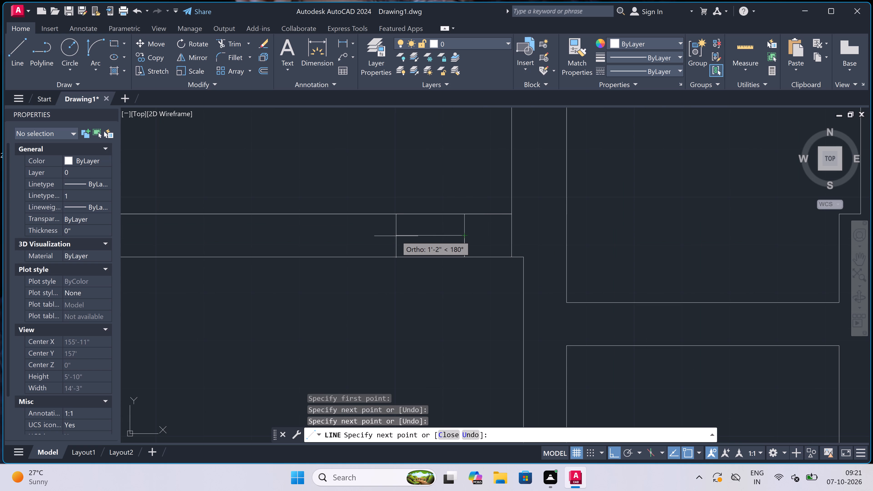
pyautogui.press('2')
pyautogui.hotkey('shift', '"')
pyautogui.press('space')
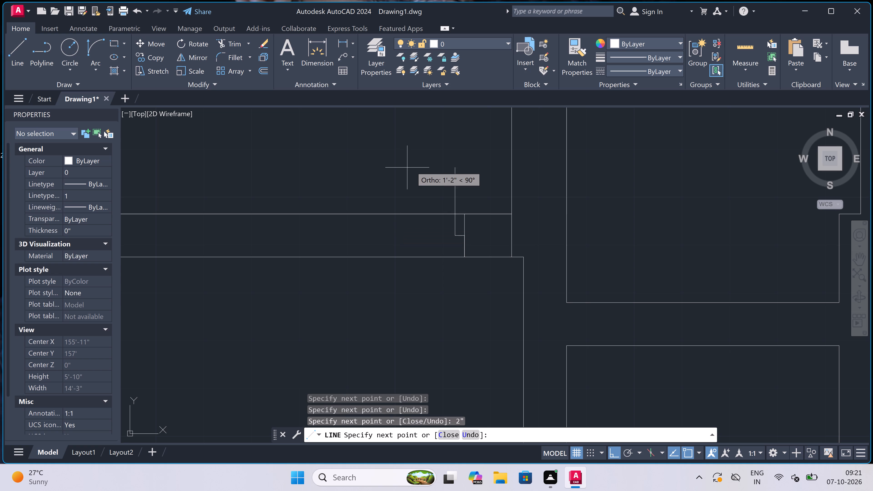
pyautogui.write("3'")
pyautogui.press('space')
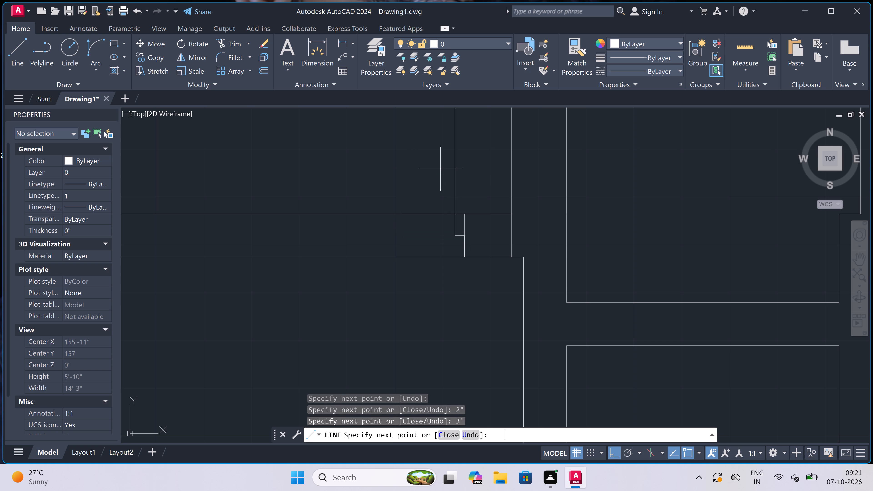
pyautogui.press('Escape')
# Draw this door's left jamb: a line across the passage's upper wall, with a 2" stub right from its midpoint.
pyautogui.press('space')
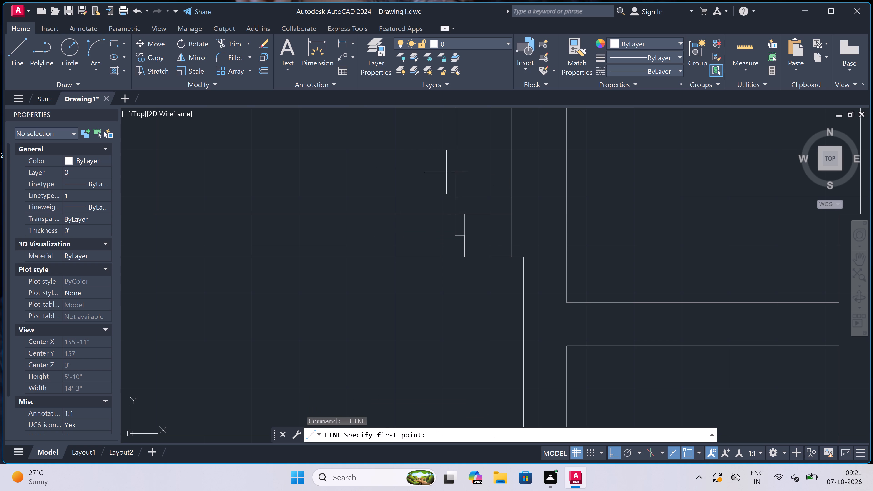
pyautogui.scroll(-5, 456, 170)
pyautogui.scroll(4, 467, 171)
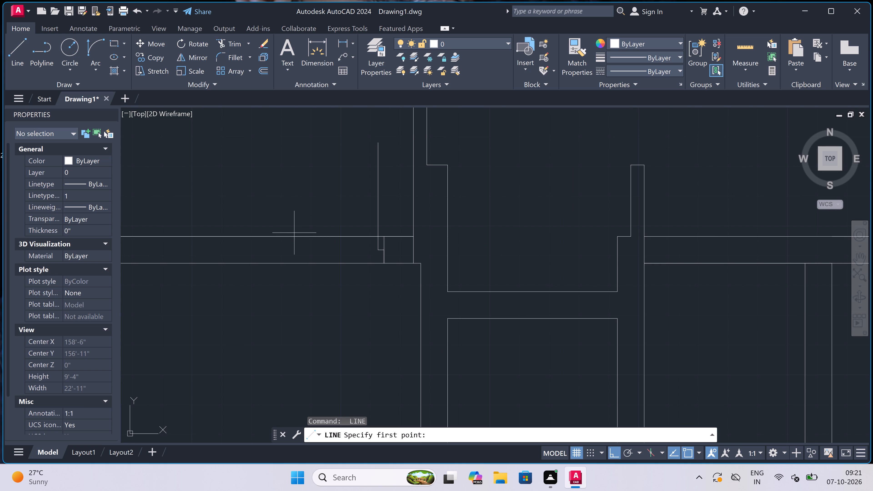
pyautogui.click(280, 238)
pyautogui.click(278, 260)
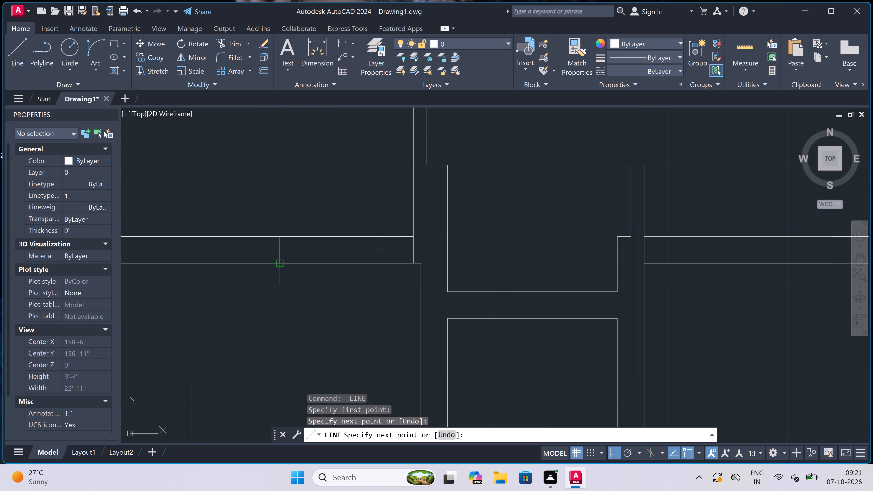
pyautogui.scroll(1, 277, 247)
pyautogui.moveTo(283, 251); pyautogui.dragTo(286, 253)
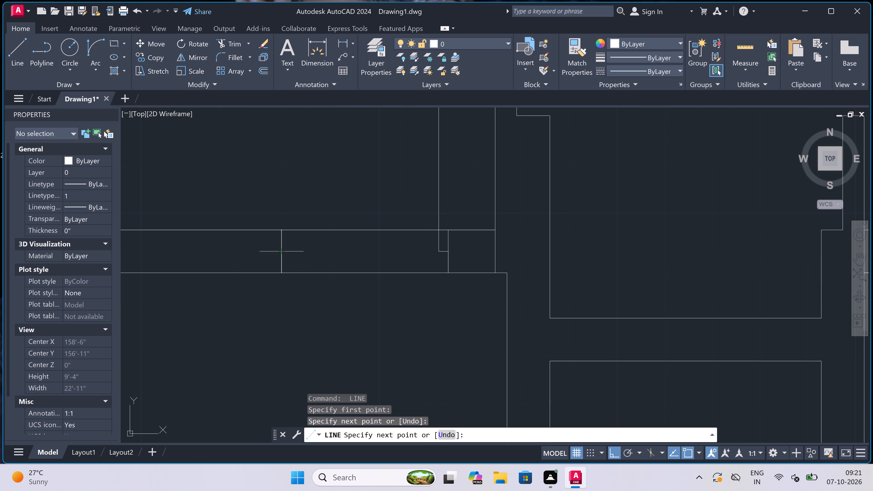
pyautogui.moveTo(286, 253); pyautogui.dragTo(286, 253)
pyautogui.press('2')
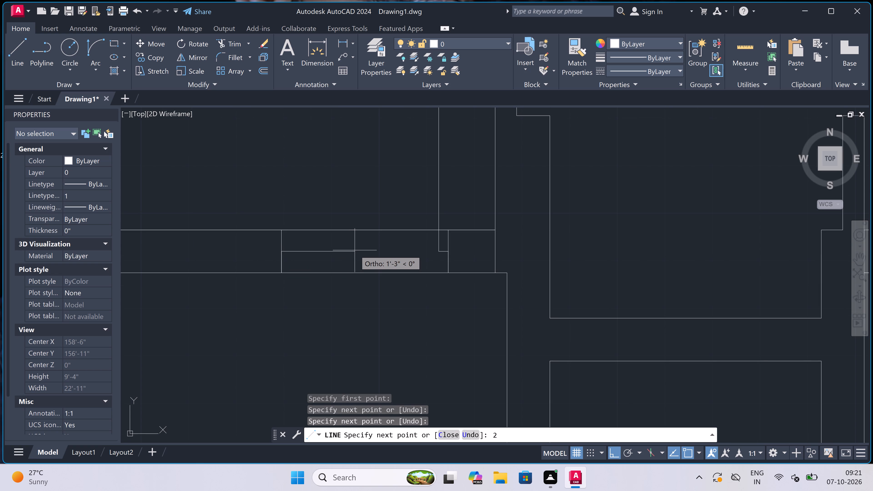
pyautogui.write('"')
pyautogui.press('space')
pyautogui.press('Escape')
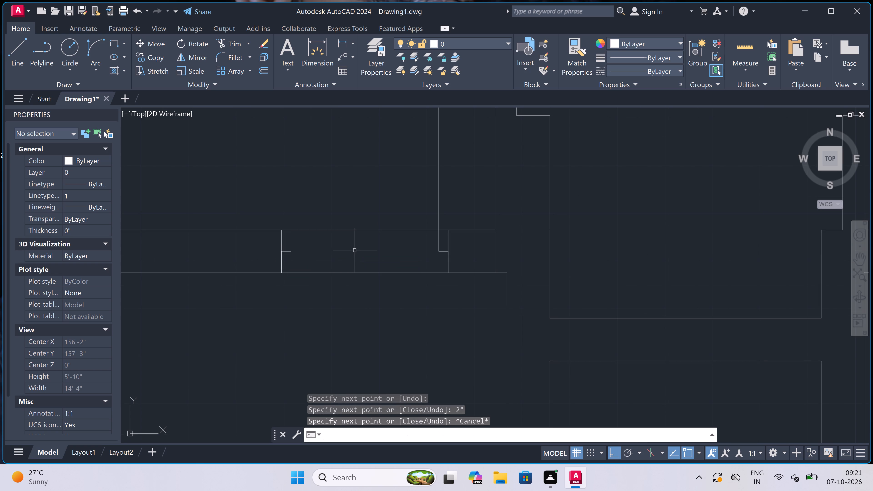
# Draw the door swing arc from the upper end of the 3' leaf to the end of the left jamb's stub.
pyautogui.scroll(-1, 355, 250)
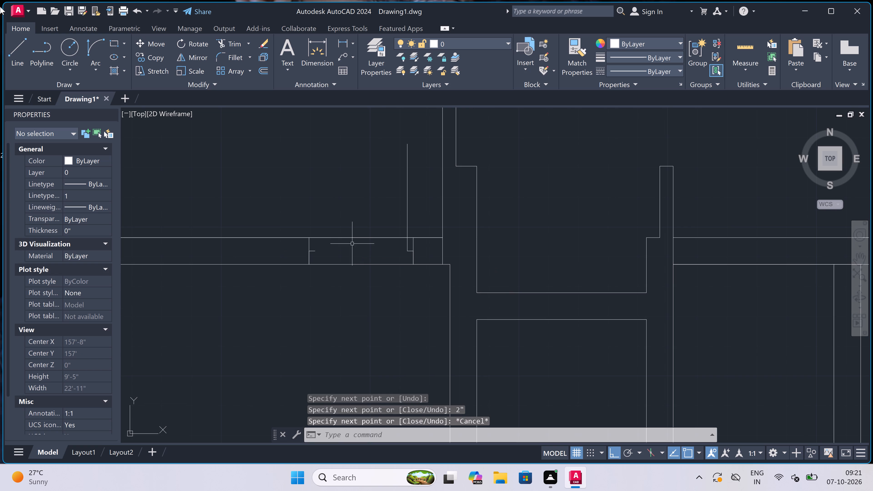
pyautogui.click(96, 50)
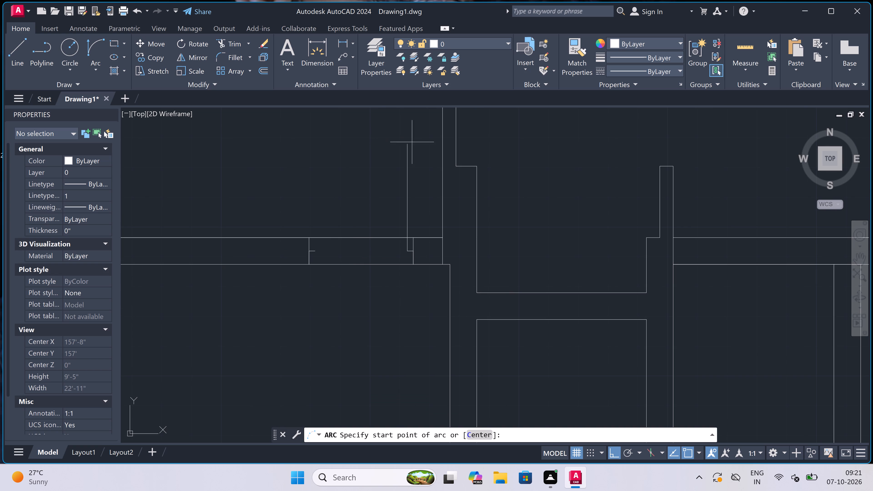
pyautogui.click(407, 144)
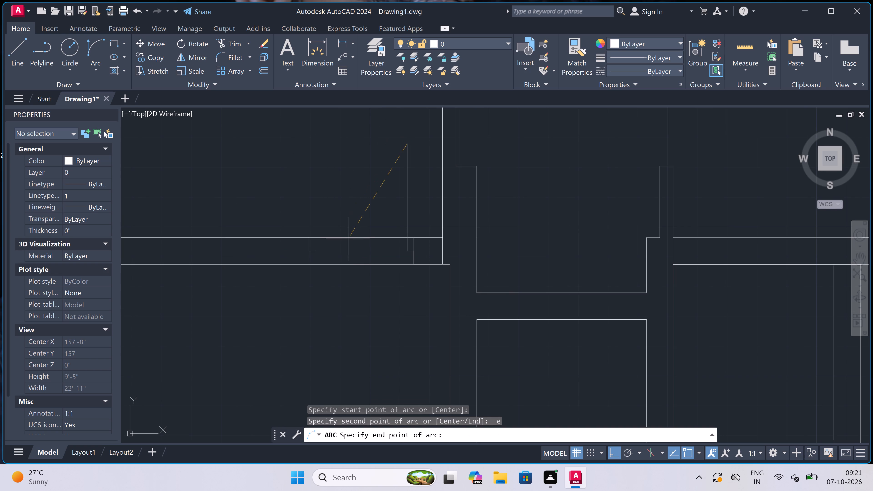
pyautogui.click(315, 249)
pyautogui.click(291, 203)
# Trim both faces of the passage's upper wall between the two jambs to open the doorway.
pyautogui.write('tr')
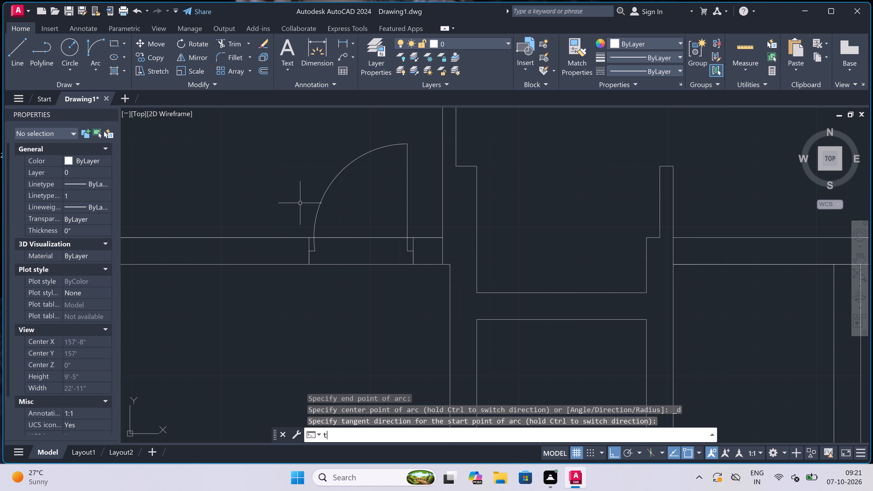
pyautogui.press('space')
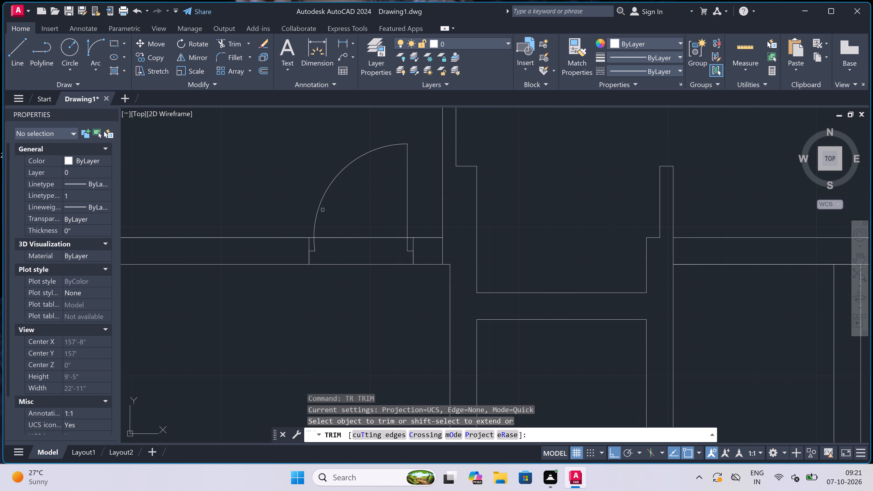
pyautogui.click(336, 221)
pyautogui.click(345, 289)
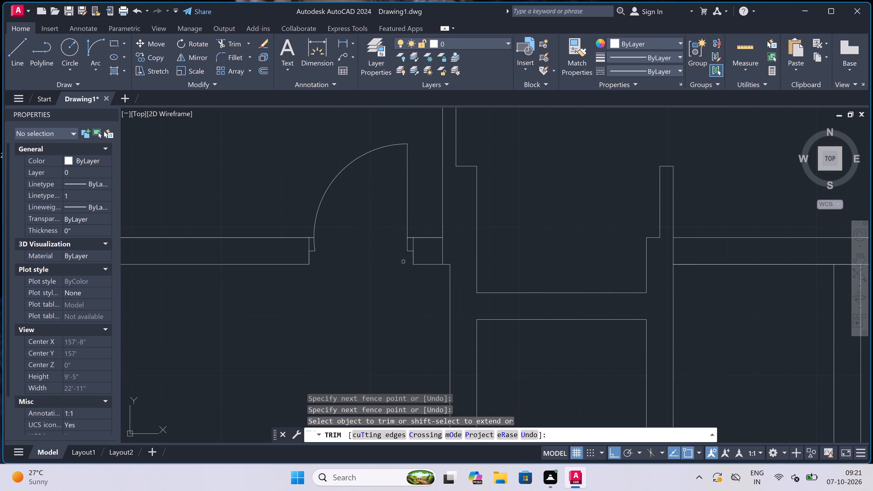
# Trim the vertical line crossing the wall's thickness at the junction right of the new upper door.
pyautogui.click(428, 260)
pyautogui.click(452, 249)
pyautogui.scroll(-4, 357, 266)
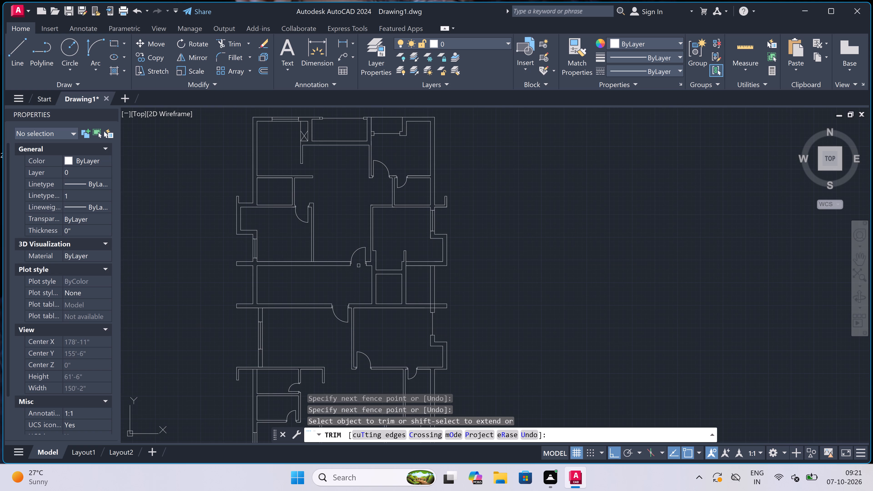
pyautogui.press('Escape')
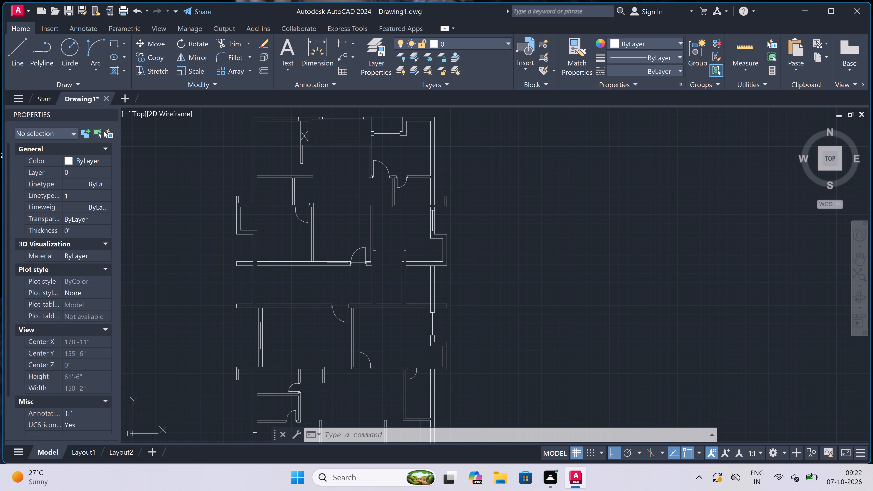
# Draw a horizontal line from the midpoint of the central passage's left end wall to about the middle of the passage.
pyautogui.scroll(-2, 348, 263)
pyautogui.scroll(4, 317, 273)
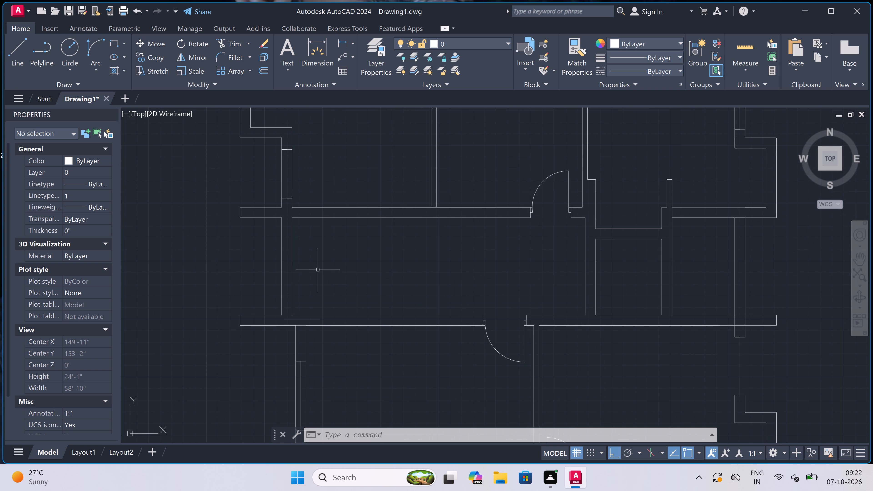
pyautogui.write('l')
pyautogui.press('space')
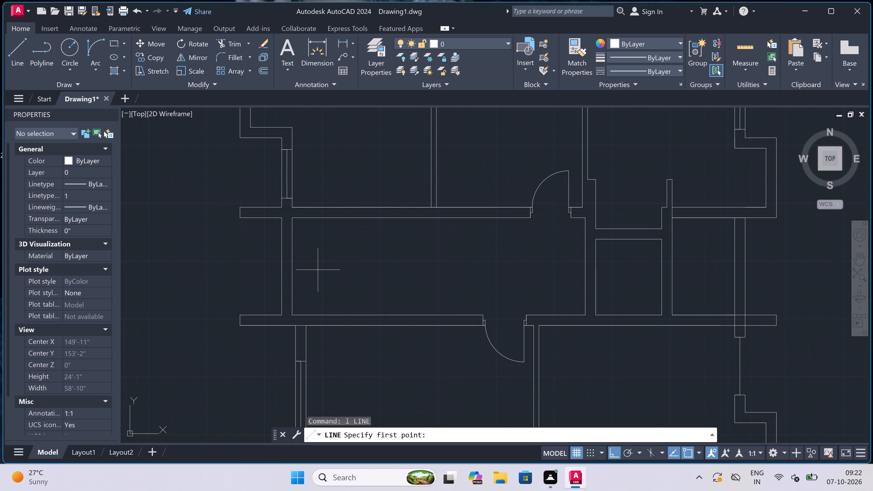
pyautogui.scroll(1, 301, 243)
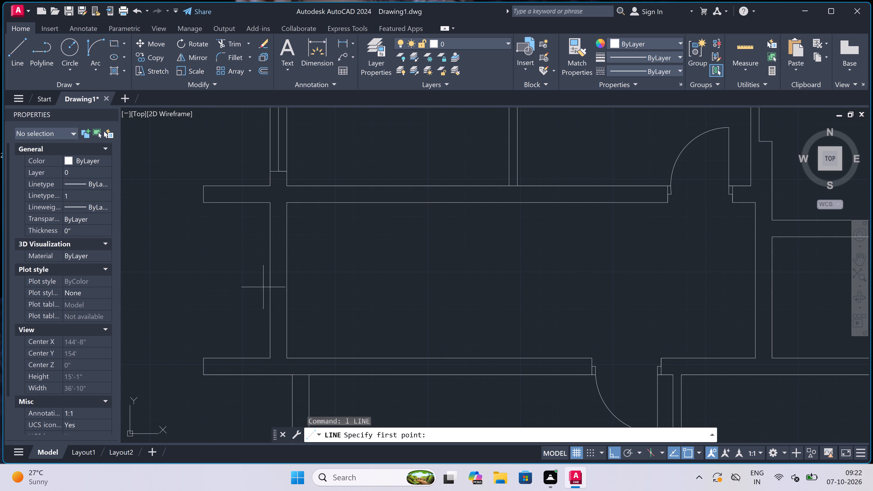
pyautogui.click(286, 280)
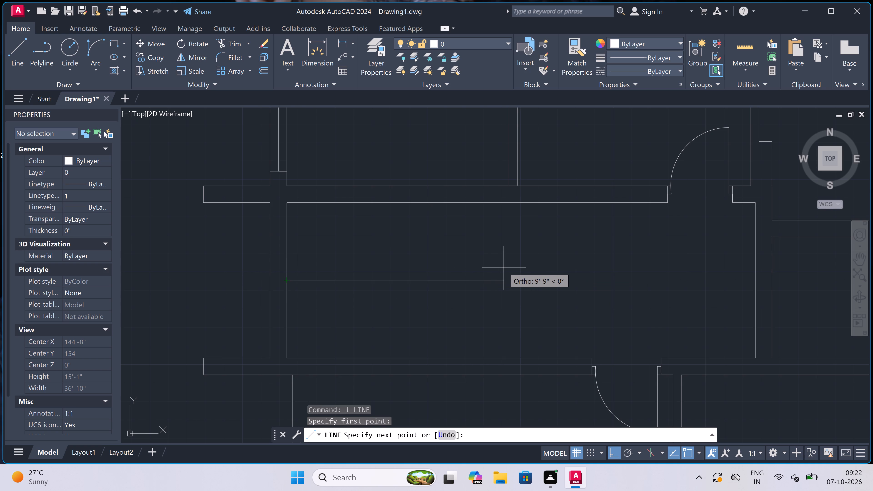
pyautogui.click(526, 271)
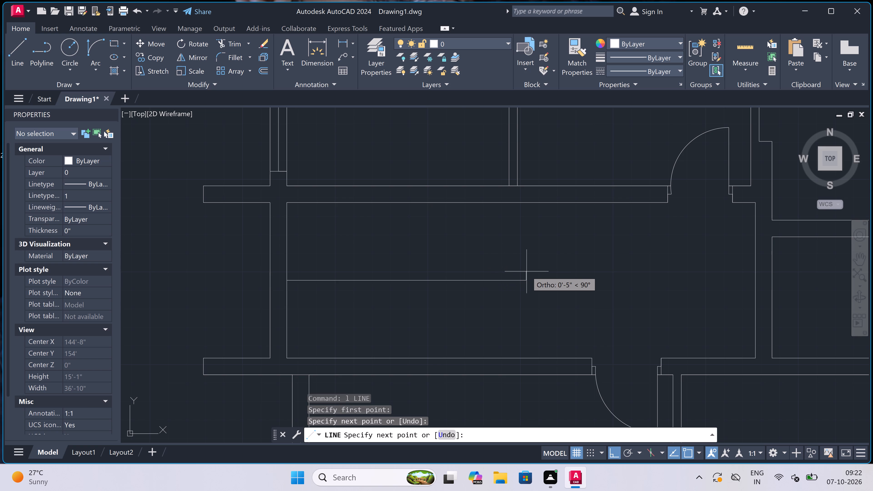
pyautogui.press('Escape')
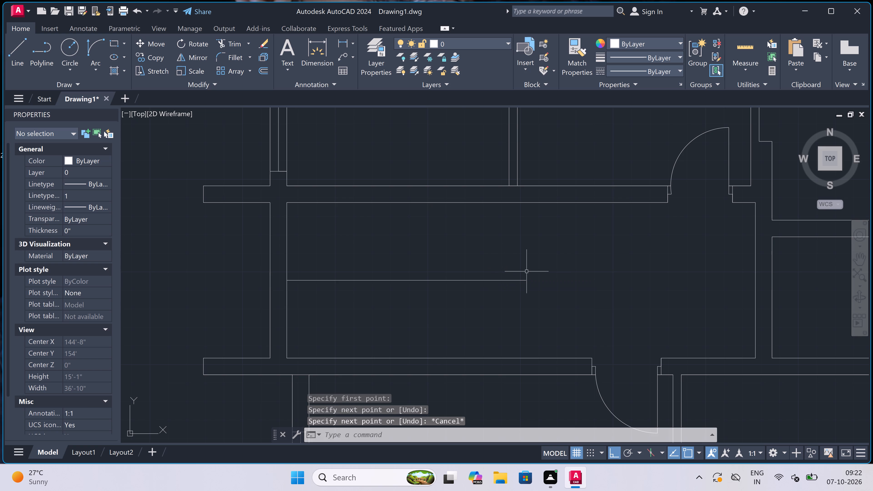
# Draw a vertical line across the passage near its left end, from the lower wall's inner face to the upper wall's inner face.
pyautogui.press('space')
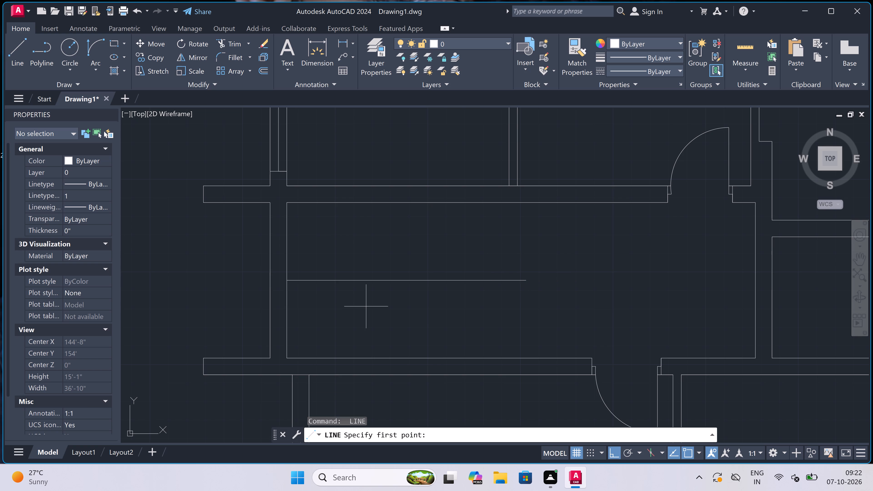
pyautogui.click(362, 355)
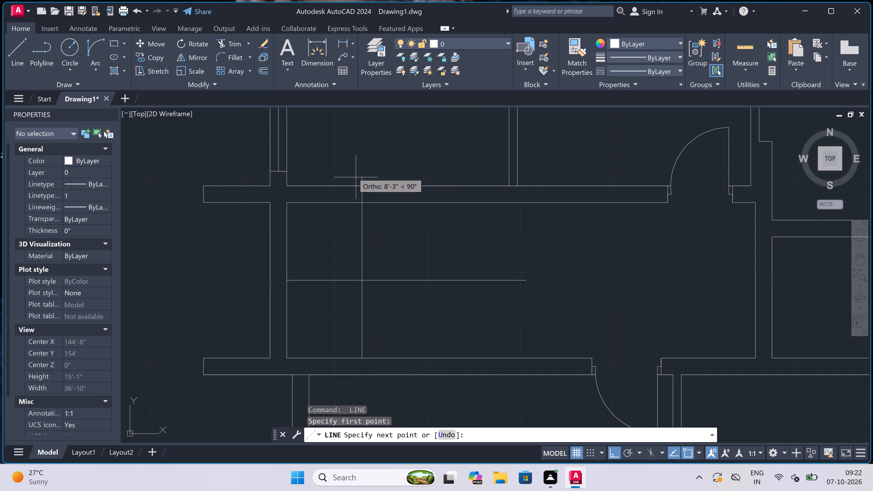
pyautogui.click(364, 202)
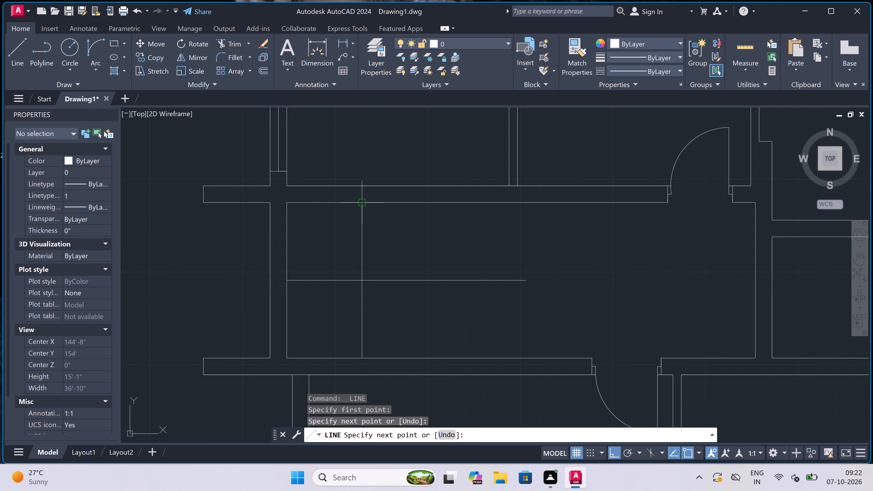
pyautogui.press('Escape')
# Trim the horizontal centre line between the left end wall and the new vertical line, leaving the stair landing clear.
pyautogui.write('tr')
pyautogui.press('space')
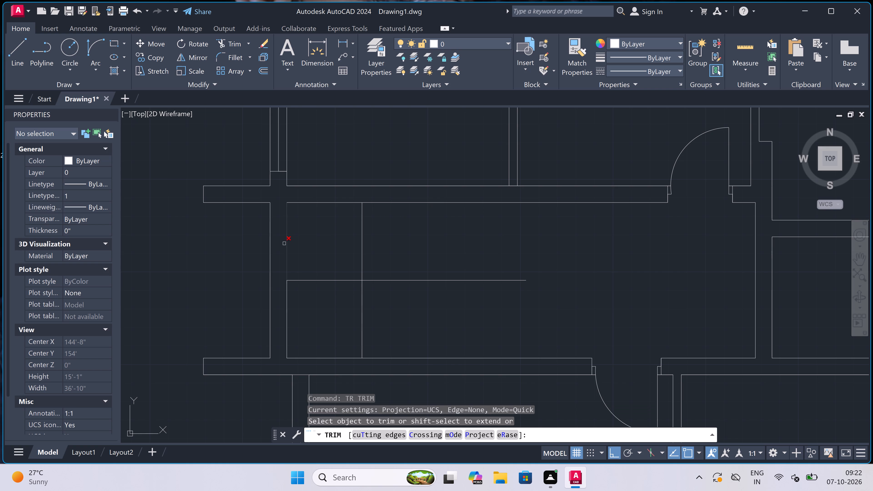
pyautogui.moveTo(330, 253); pyautogui.dragTo(322, 255)
pyautogui.click(328, 291)
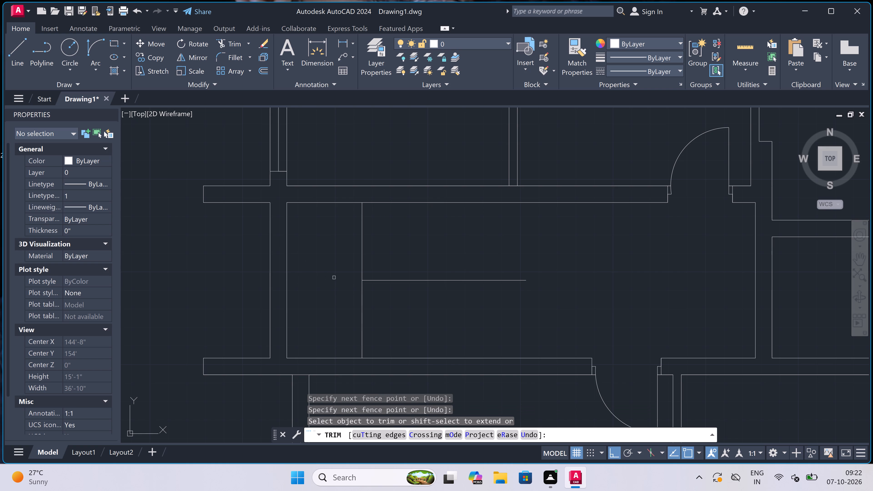
pyautogui.press('Escape')
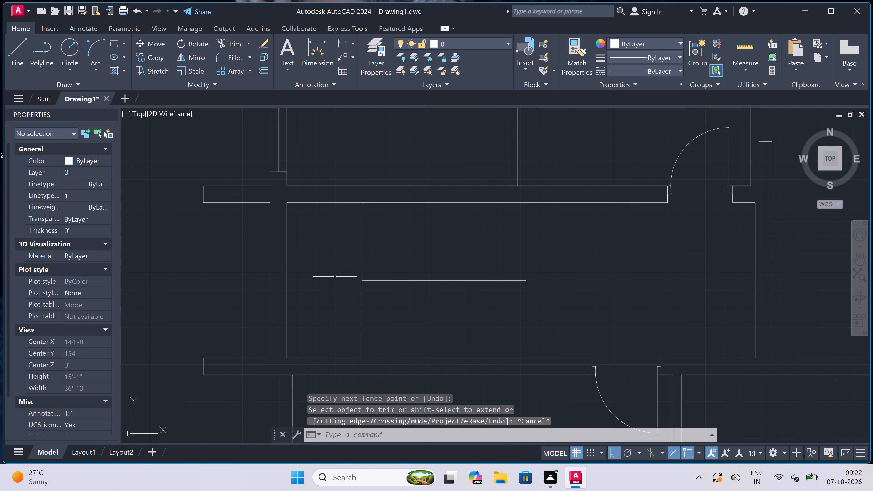
# Offset the vertical line repeatedly to the right at 9" spacing, making ten copies as stair treads across the passage.
pyautogui.press('o')
pyautogui.press('space')
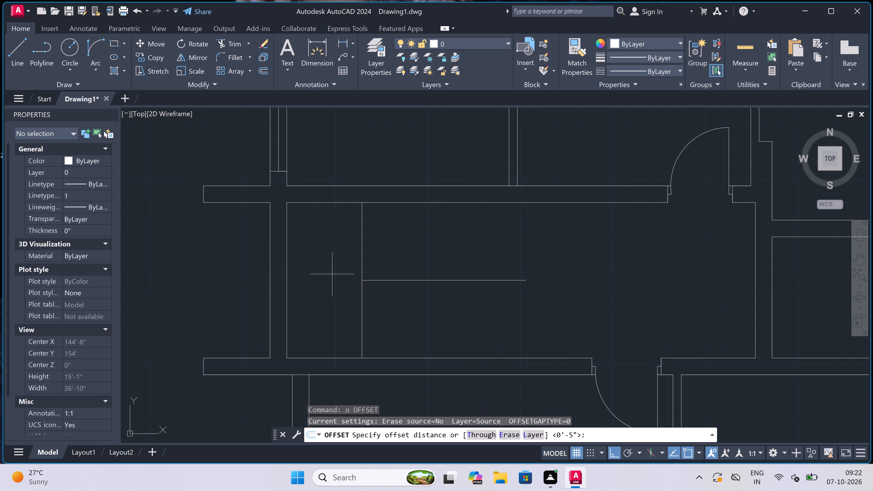
pyautogui.scroll(1, 346, 252)
pyautogui.click(369, 243)
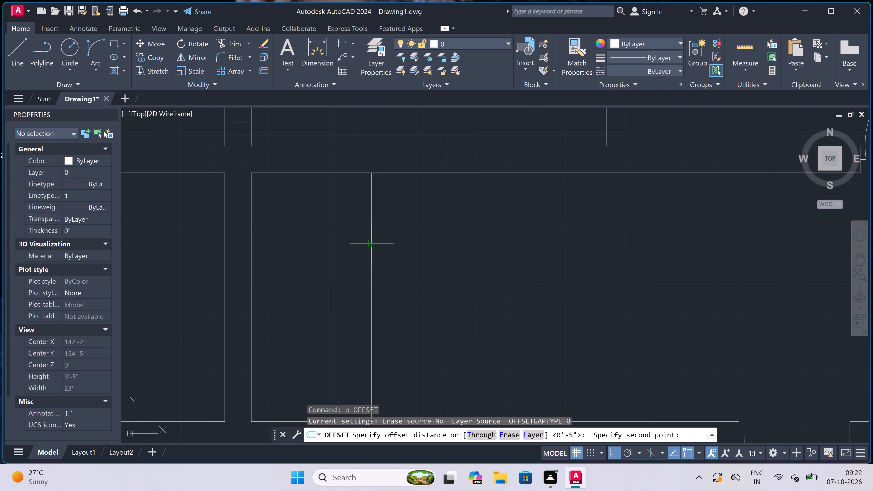
pyautogui.press('9')
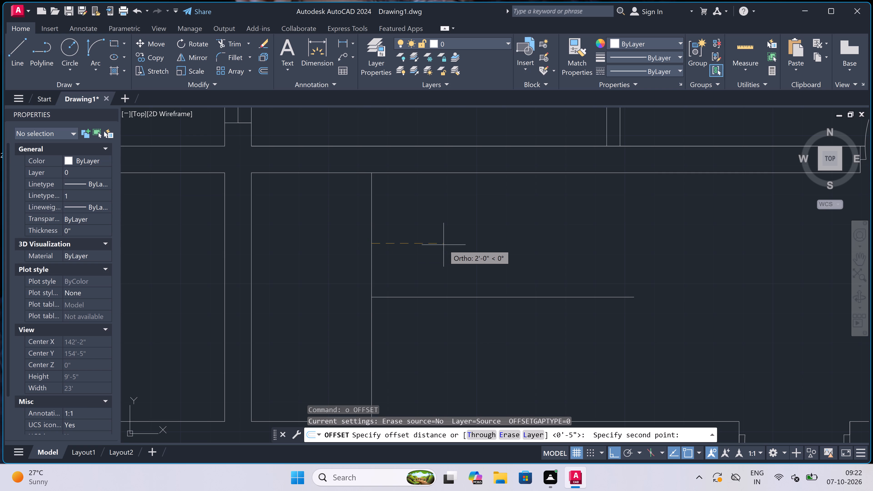
pyautogui.write('"')
pyautogui.press('space')
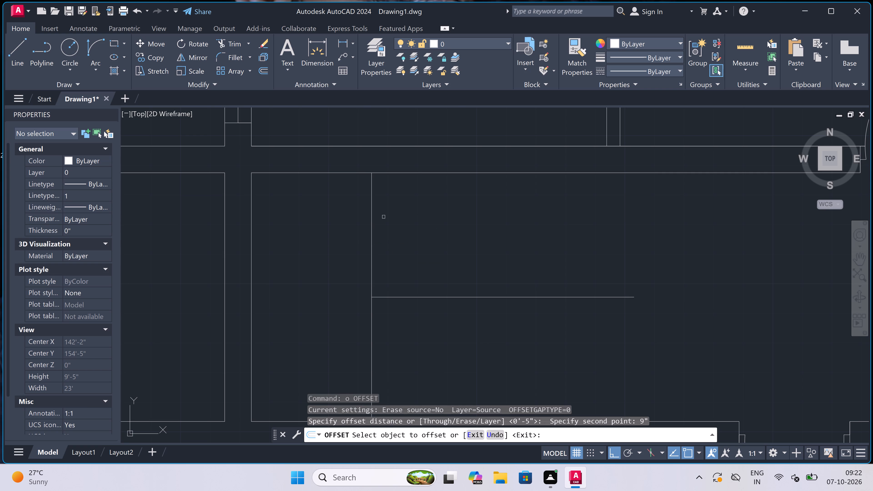
pyautogui.click(373, 213)
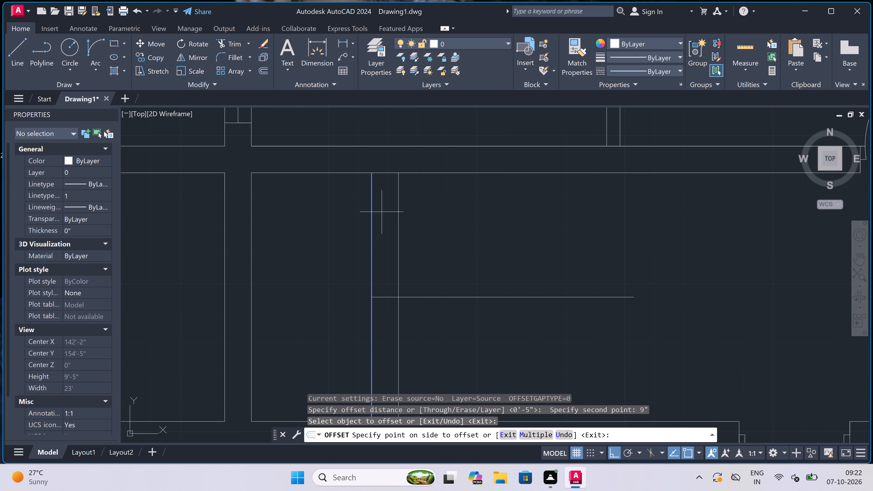
pyautogui.click(526, 432)
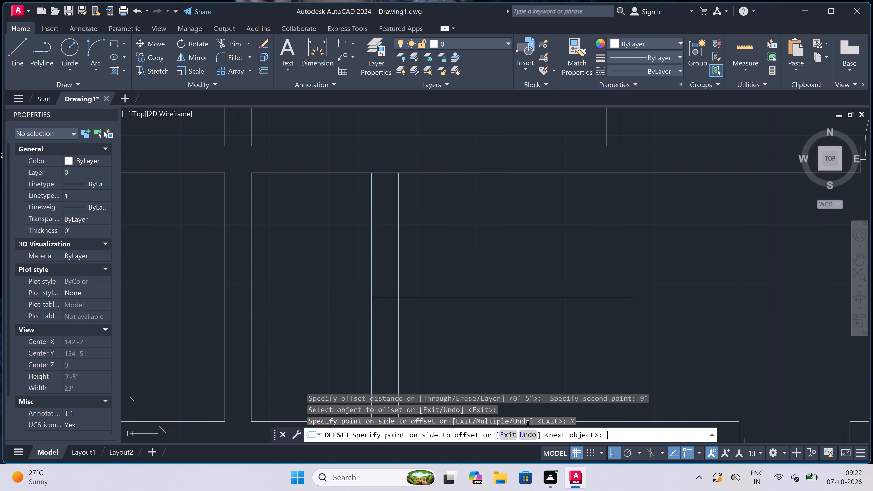
pyautogui.scroll(-1, 537, 243)
pyautogui.click(538, 243)
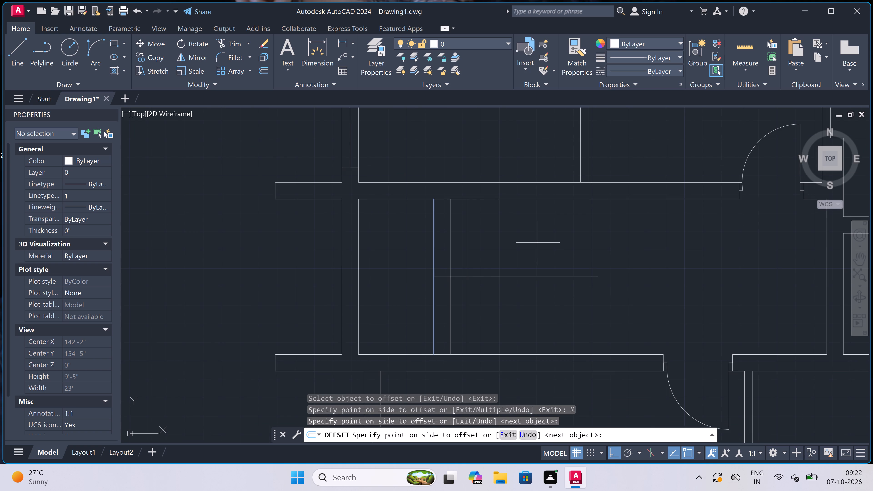
pyautogui.click(543, 241)
pyautogui.doubleClick(557, 241)
pyautogui.moveTo(559, 243); pyautogui.dragTo(549, 249)
pyautogui.click(562, 248)
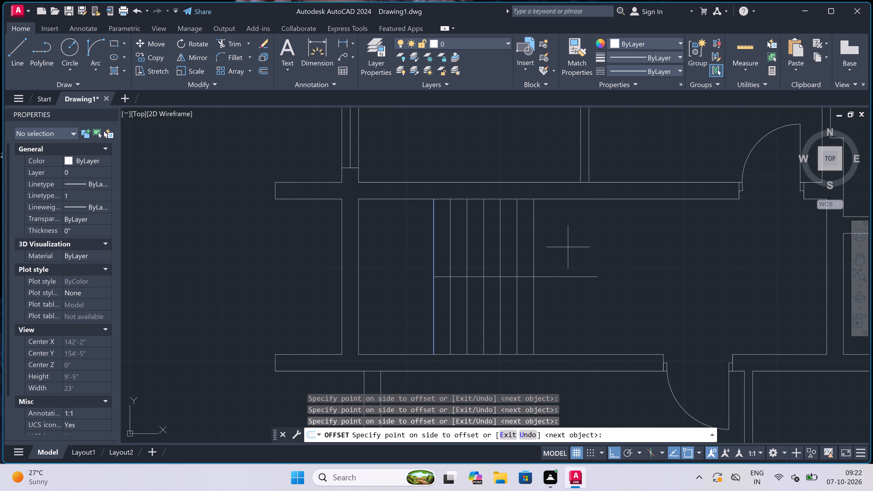
pyautogui.click(568, 247)
pyautogui.moveTo(590, 244); pyautogui.dragTo(591, 247)
pyautogui.click(591, 248)
pyautogui.click(596, 247)
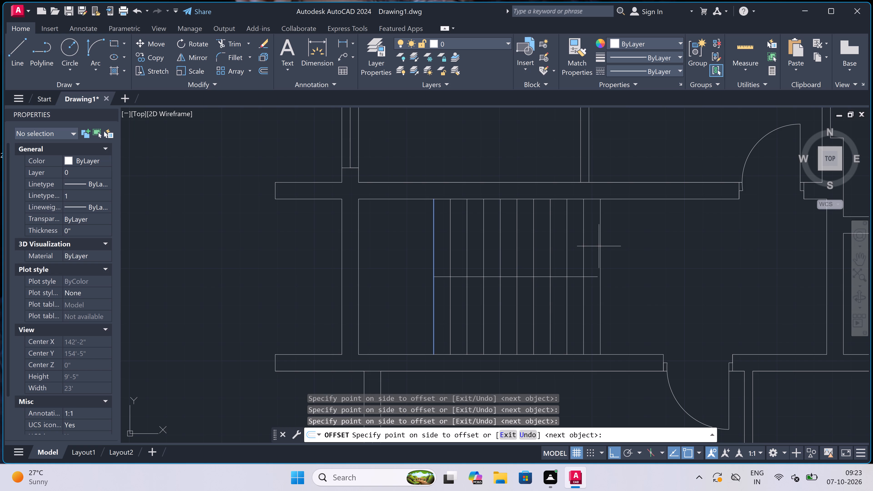
pyautogui.click(606, 244)
pyautogui.press('Escape')
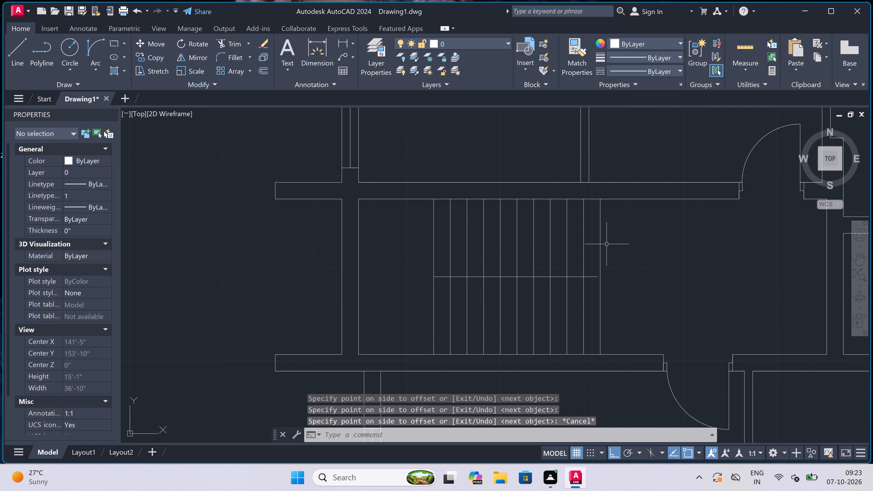
# Extend the stair's horizontal centre line to meet the last tread line on the right.
pyautogui.write('ex')
pyautogui.press('space')
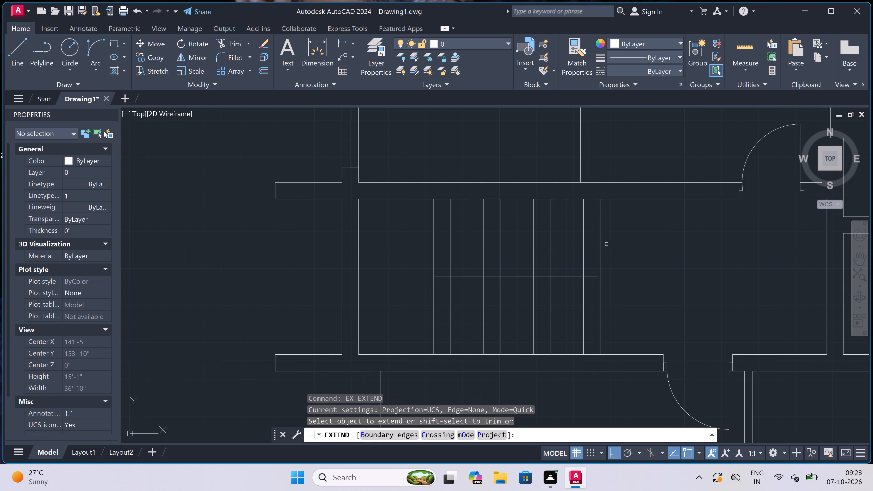
pyautogui.scroll(3, 602, 273)
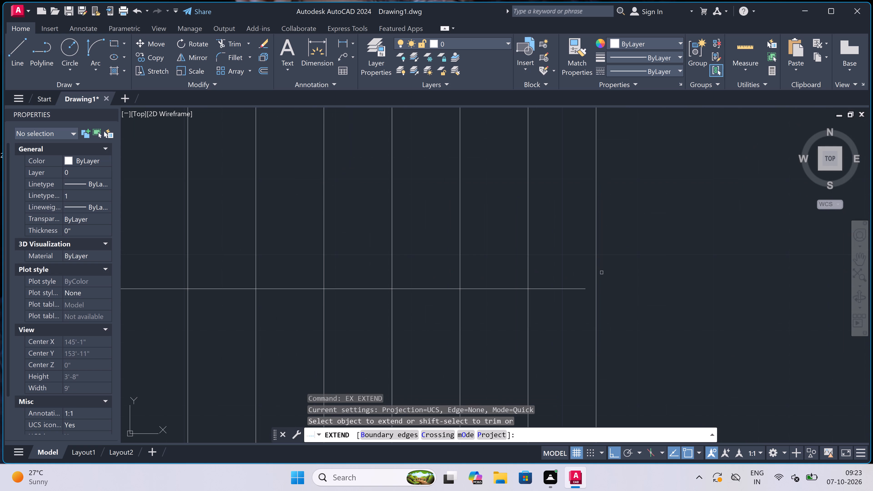
pyautogui.click(565, 268)
pyautogui.click(569, 387)
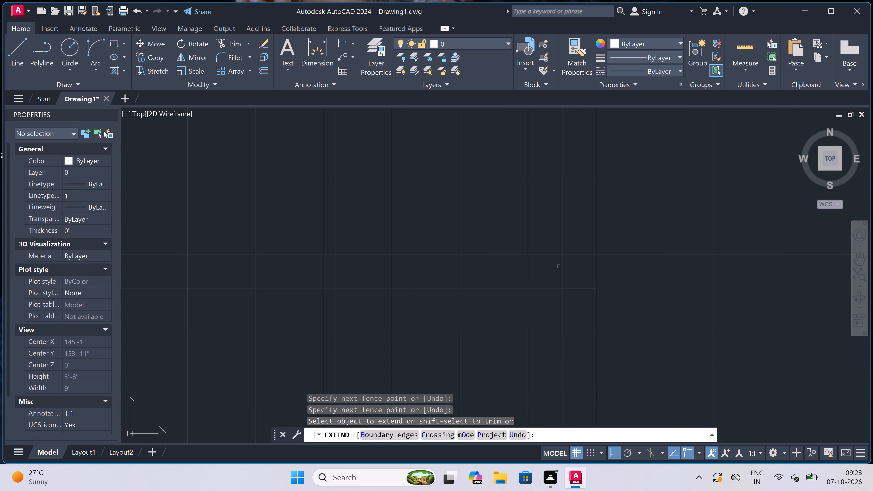
pyautogui.press('Escape')
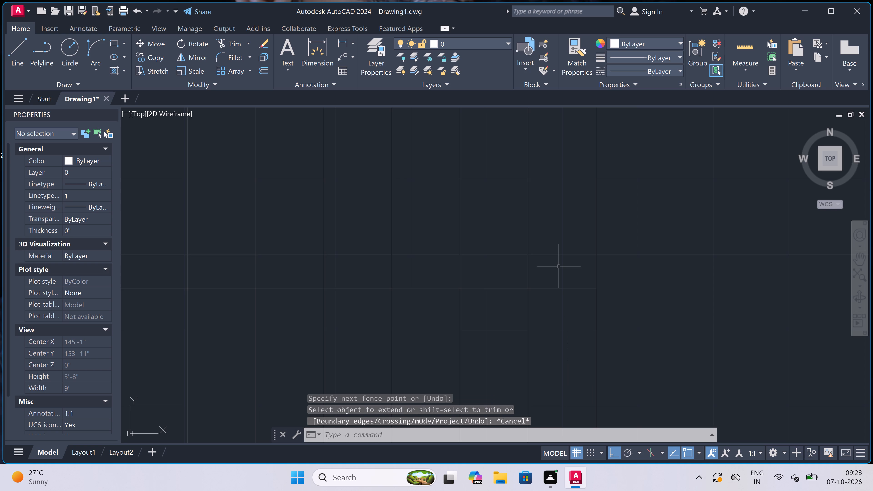
# Draw the U-shaped stair travel line from just right of the lower flight, around the landing, and back to the fourth upper-flight tread line.
pyautogui.scroll(-3, 459, 269)
pyautogui.scroll(1, 539, 243)
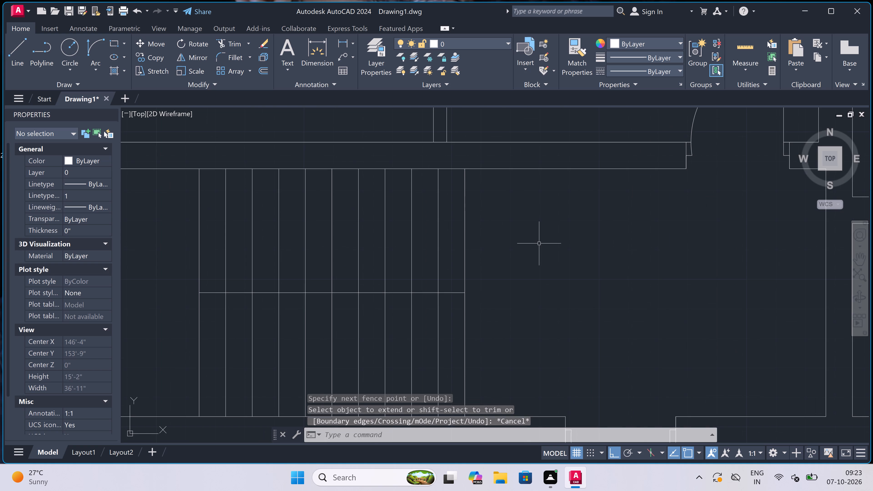
pyautogui.write('l')
pyautogui.press('space')
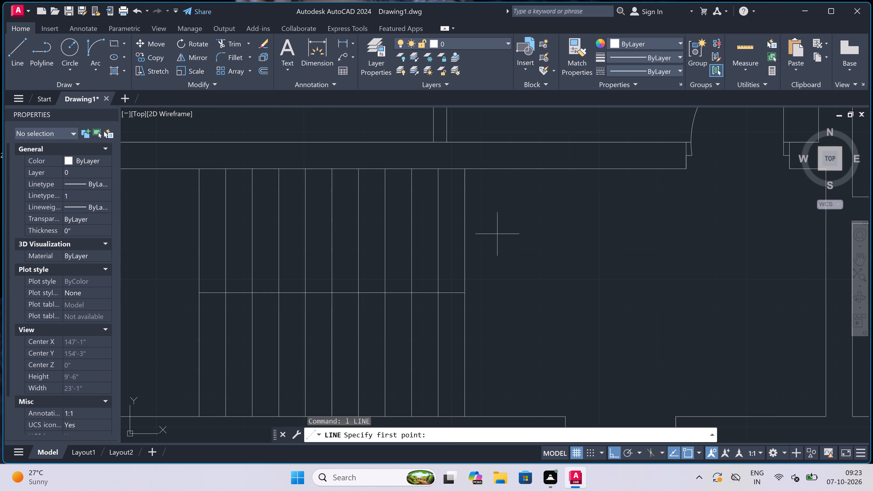
pyautogui.click(488, 364)
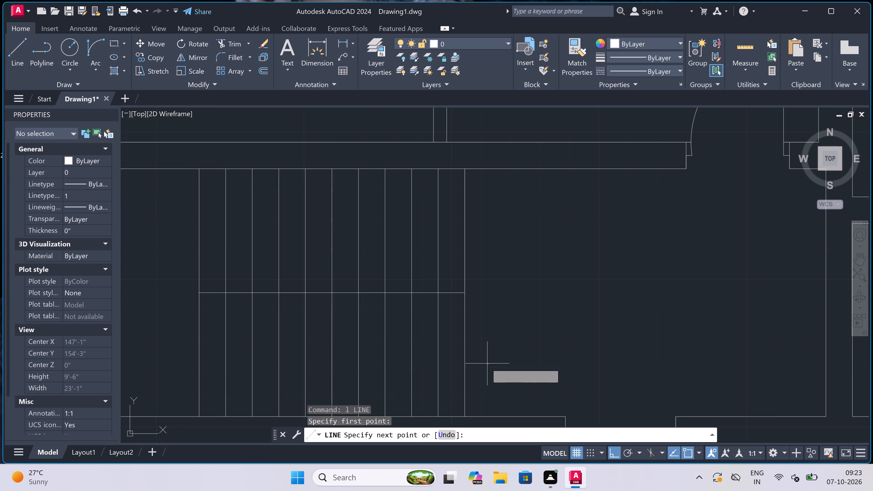
pyautogui.moveTo(112, 342); pyautogui.dragTo(118, 338)
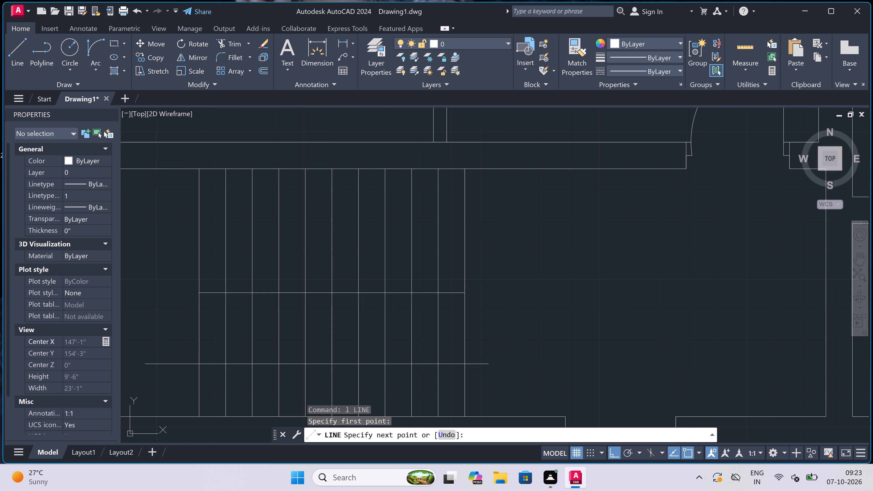
pyautogui.click(138, 351)
pyautogui.click(142, 235)
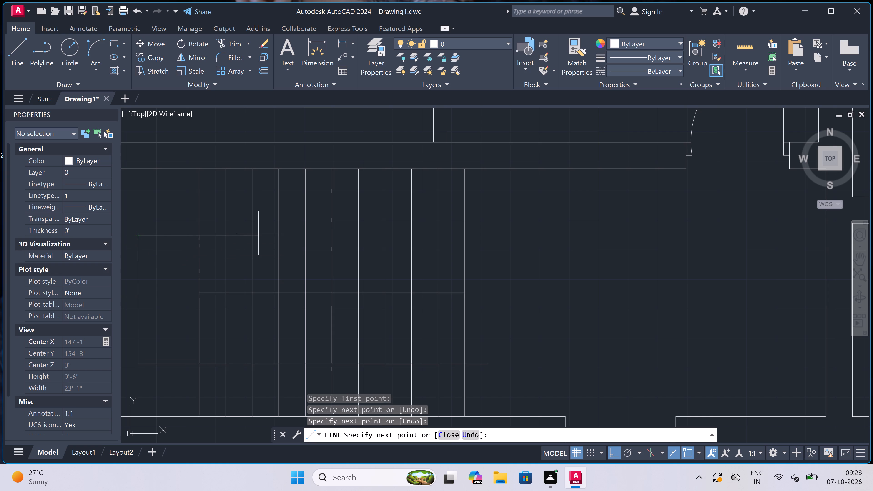
pyautogui.click(278, 235)
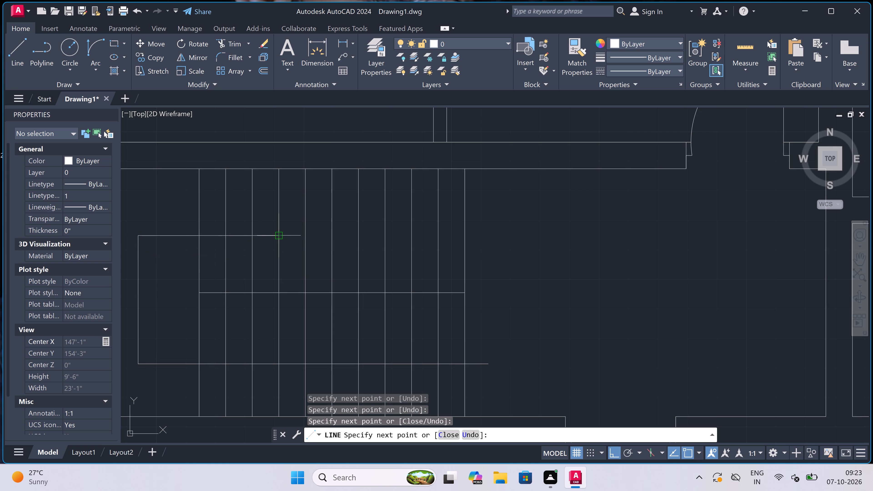
pyautogui.press('Escape')
# Draw two short lines across the left wall of the small room east of the staircase, marking the opening's ends.
pyautogui.scroll(-4, 281, 235)
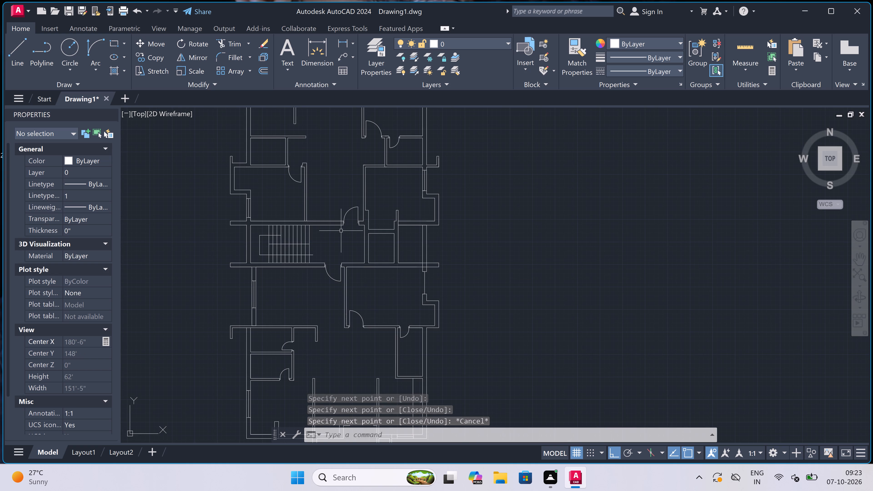
pyautogui.scroll(3, 344, 241)
pyautogui.press('space')
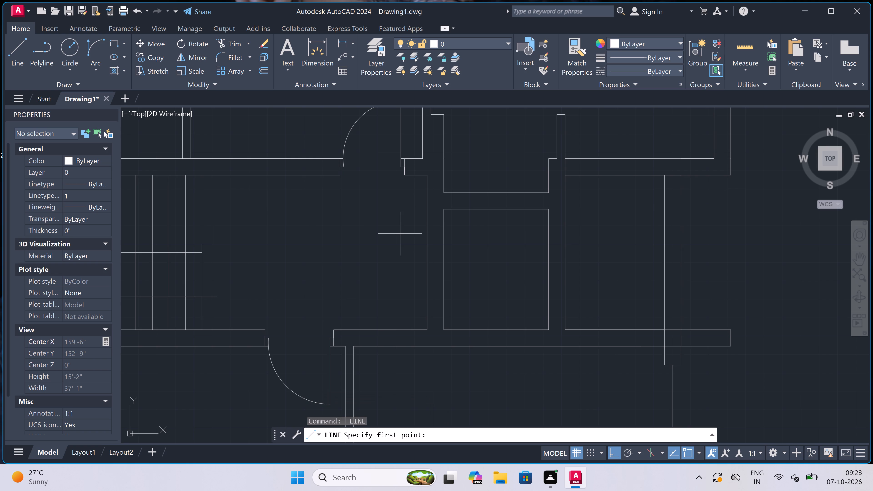
pyautogui.click(444, 233)
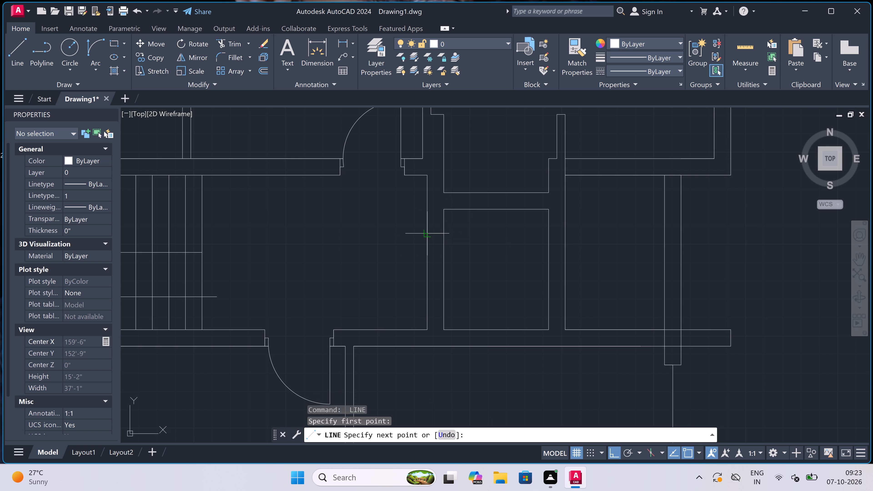
pyautogui.click(426, 234)
pyautogui.press('Escape')
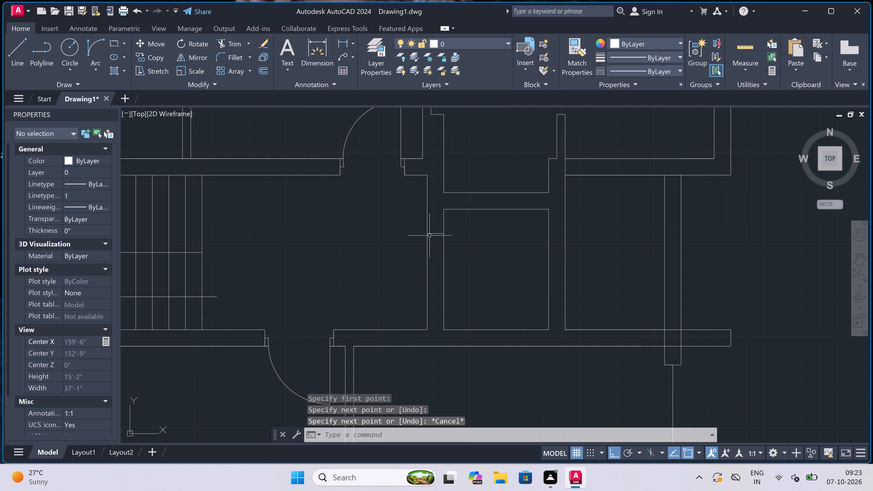
pyautogui.press('space')
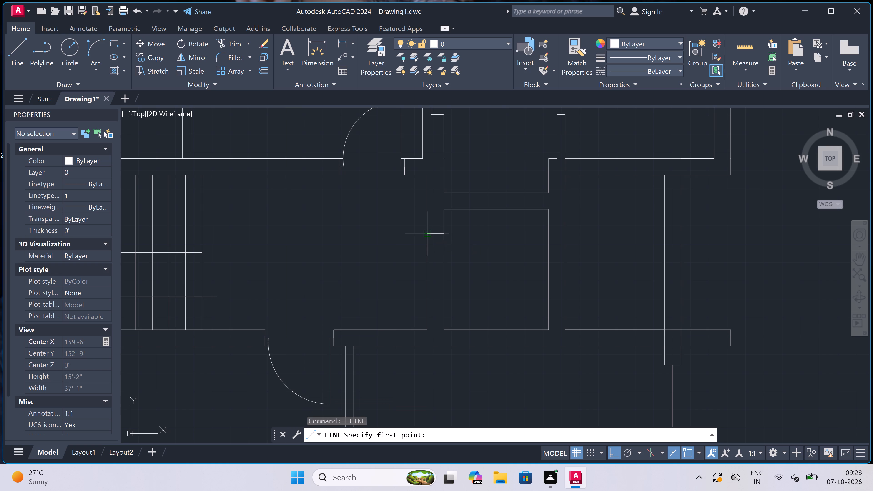
pyautogui.click(440, 303)
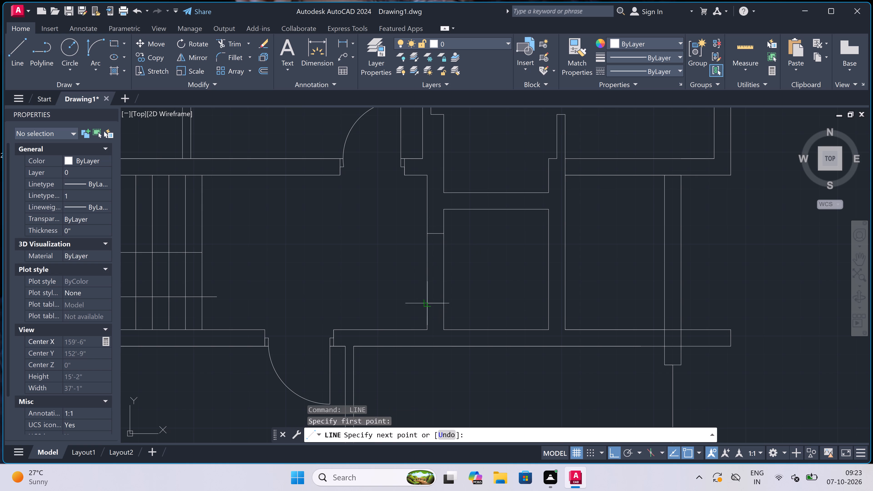
pyautogui.click(425, 301)
pyautogui.press('Escape')
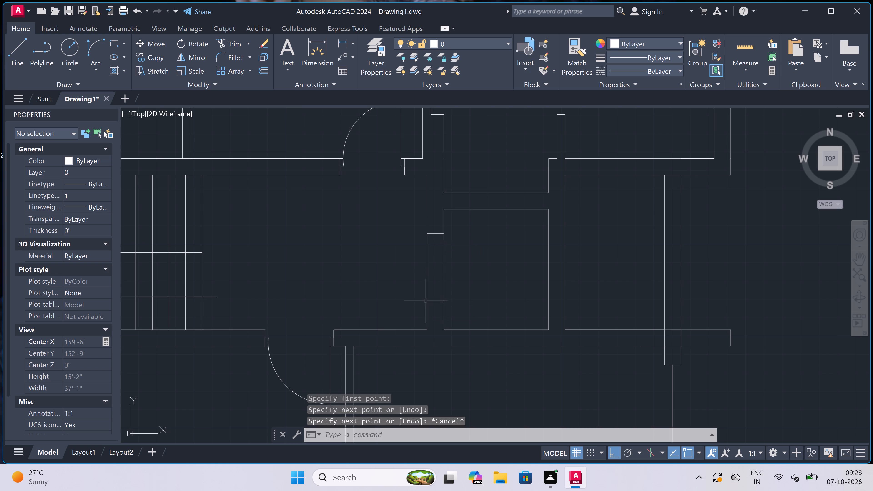
# Trim both wall lines between the two short lines to open the small room's left wall.
pyautogui.write('tr')
pyautogui.press('space')
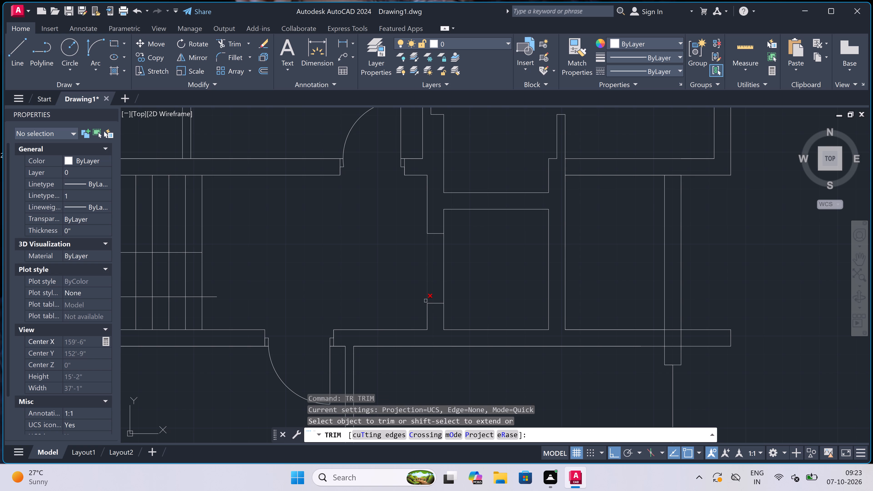
pyautogui.click(454, 281)
pyautogui.click(415, 271)
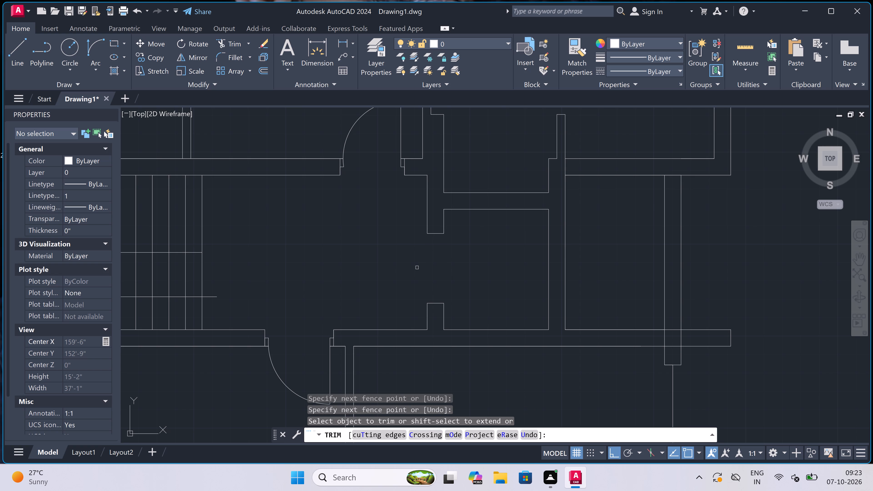
pyautogui.press('Escape')
# Draw a vertical line joining the midpoints of the two wall ends across the small room's new opening.
pyautogui.write('l')
pyautogui.press('space')
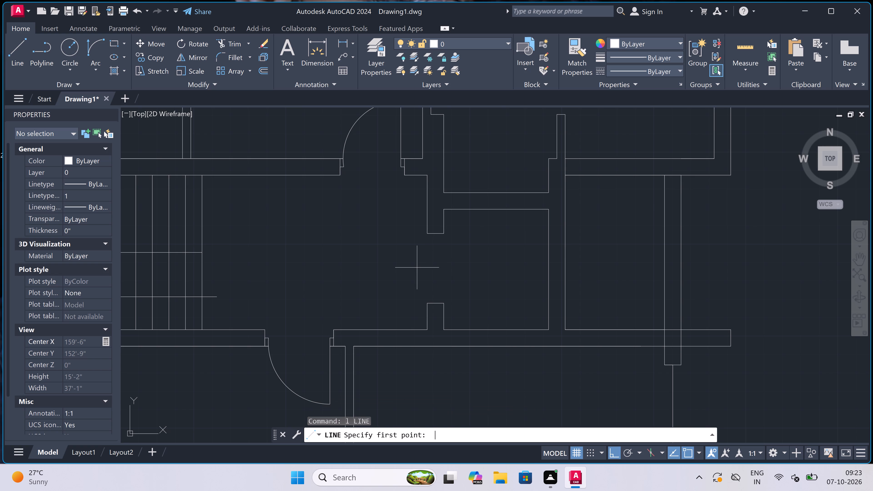
pyautogui.click(436, 303)
pyautogui.click(437, 236)
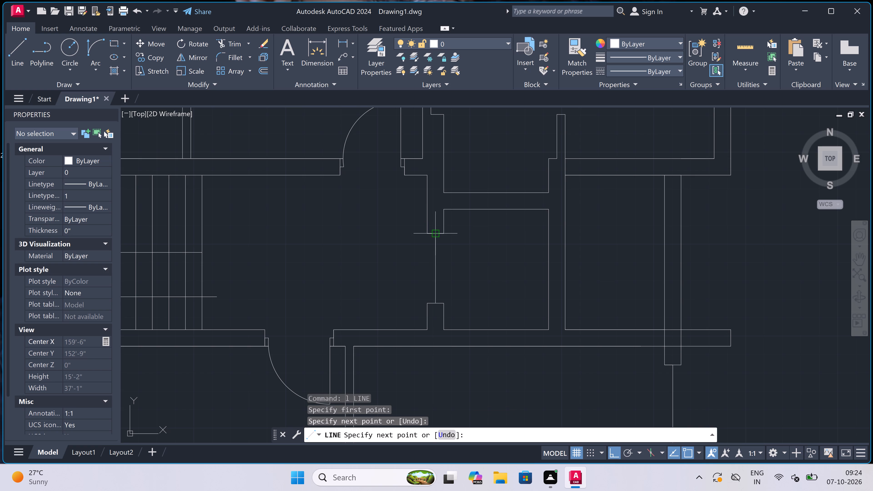
pyautogui.press('`')
pyautogui.press('Escape')
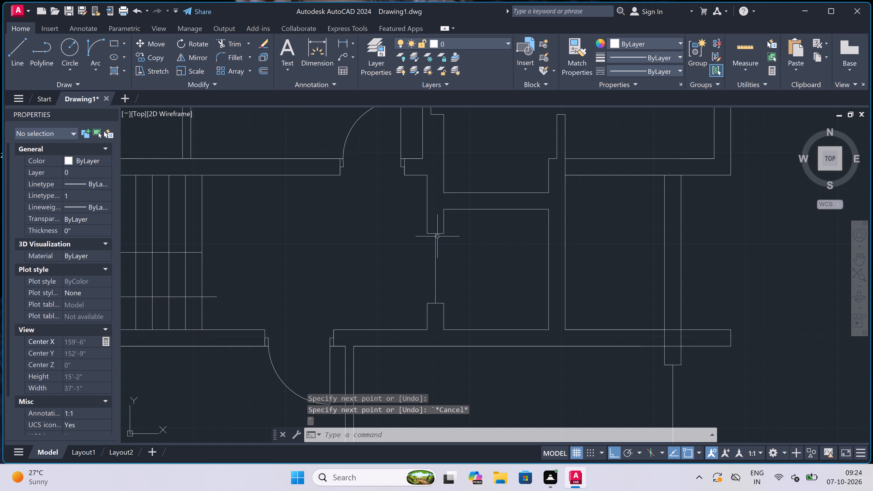
# Draw a wall stub 2' long and 4.5" wide down from the outer corner of the horizontal wall northeast of the small room.
pyautogui.scroll(-2, 429, 236)
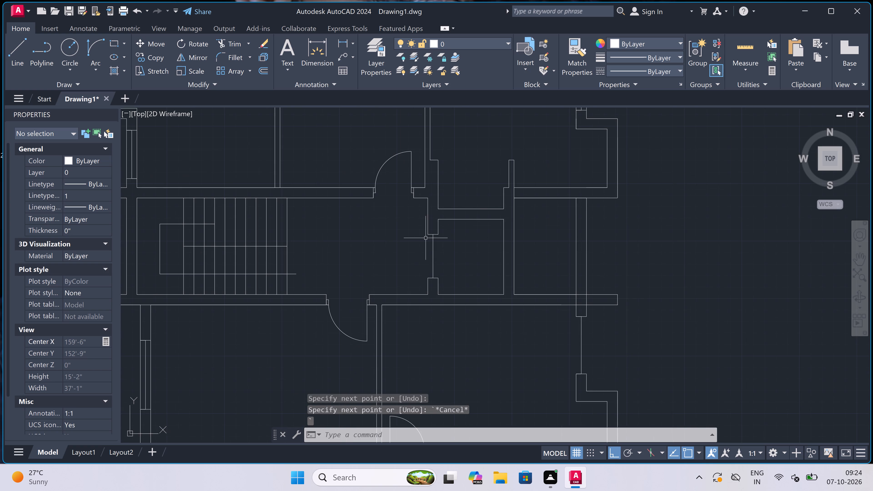
pyautogui.scroll(-1, 424, 239)
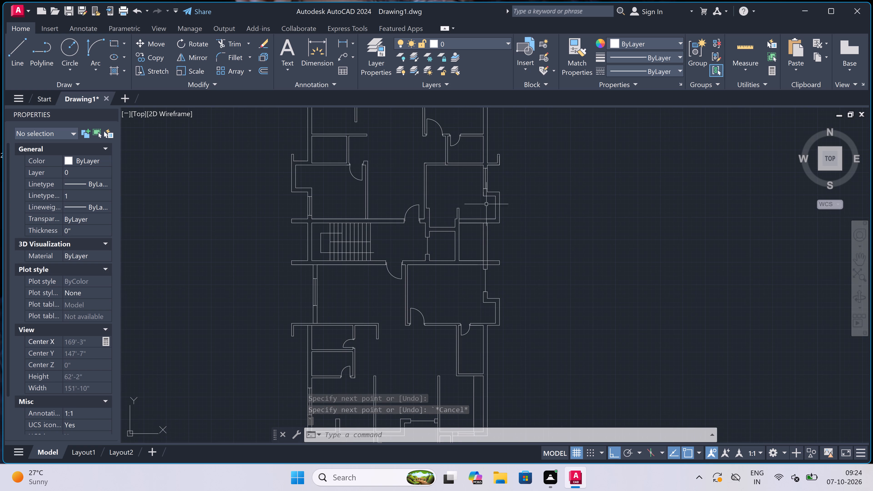
pyautogui.scroll(2, 449, 219)
pyautogui.scroll(2, 511, 212)
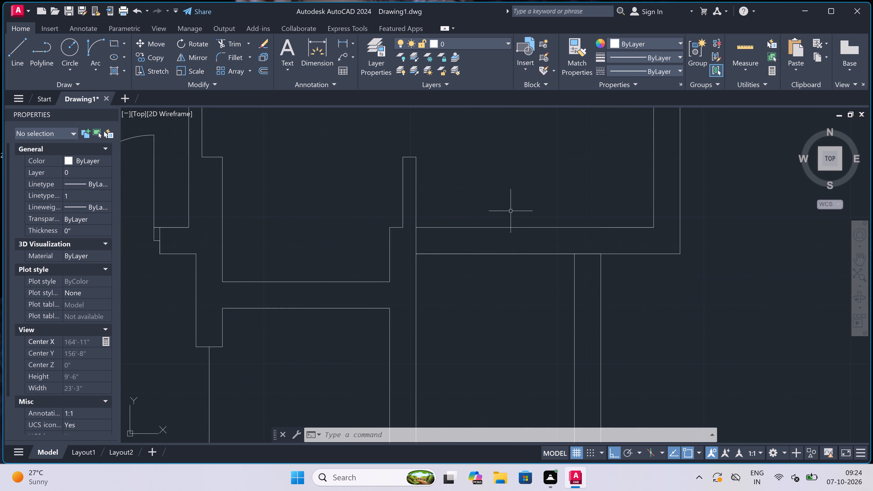
pyautogui.write('l')
pyautogui.press('space')
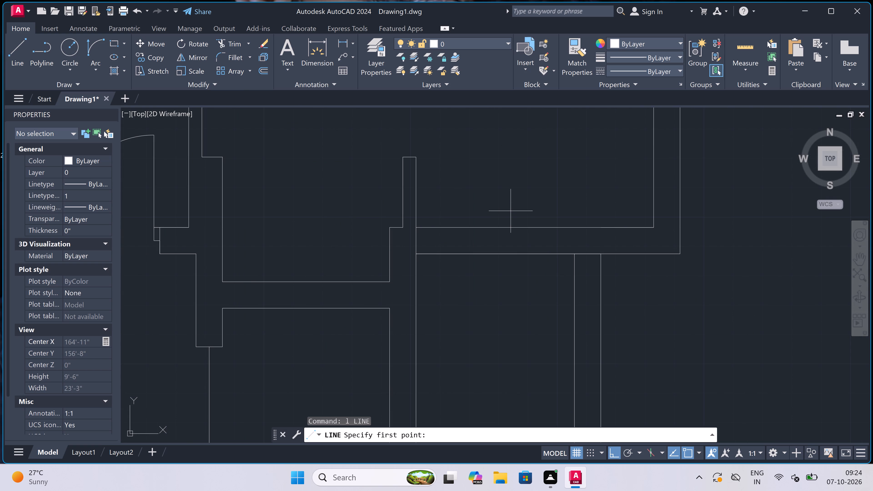
pyautogui.scroll(1, 510, 212)
pyautogui.scroll(-2, 447, 238)
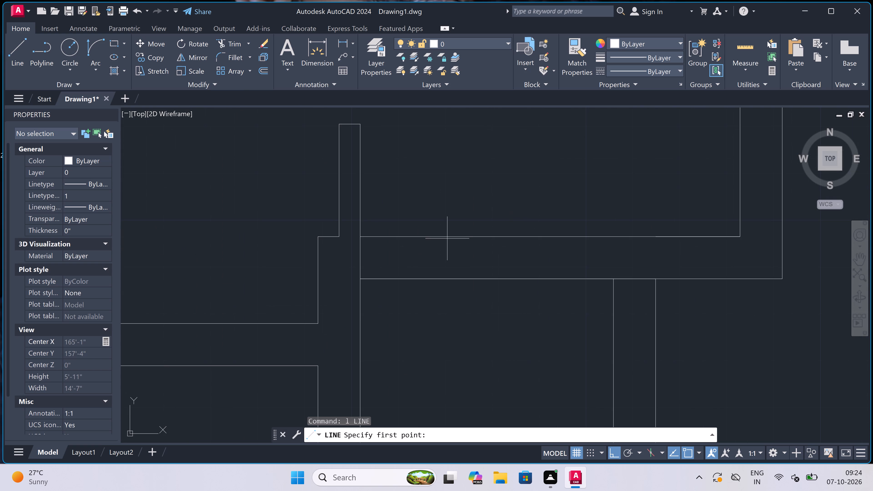
pyautogui.click(579, 255)
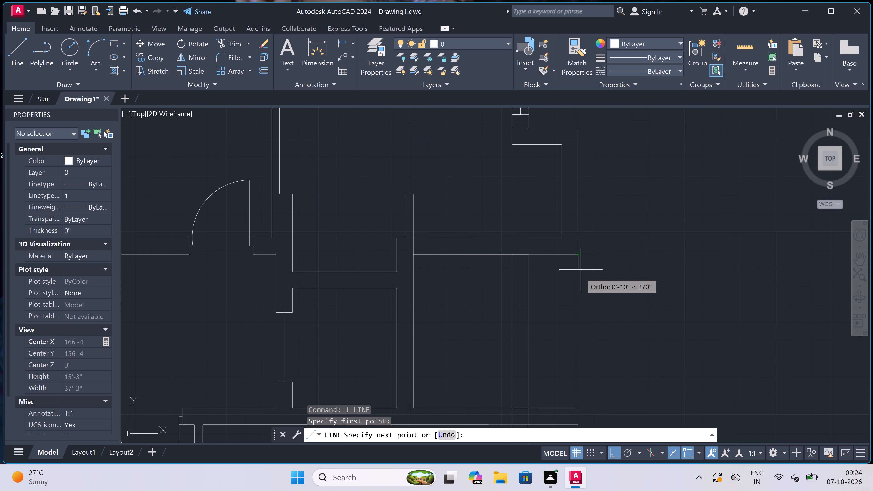
pyautogui.scroll(2, 580, 273)
pyautogui.write("2'")
pyautogui.press('space')
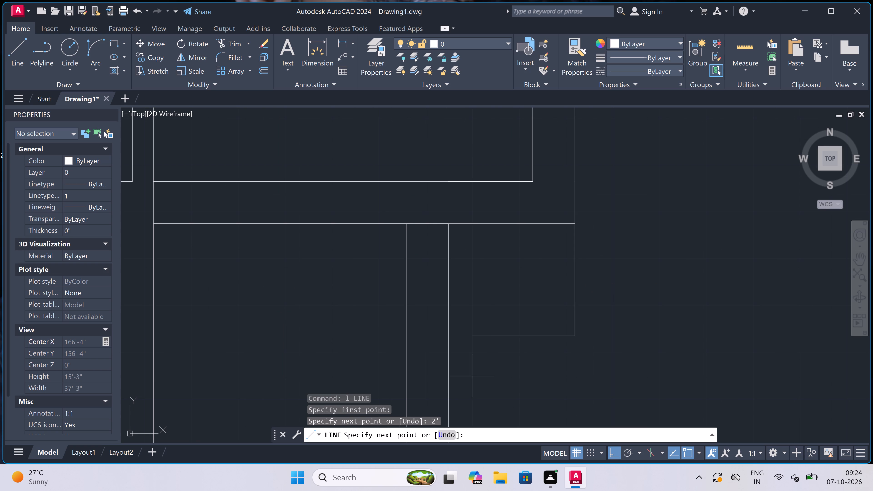
pyautogui.write('4.5')
pyautogui.write('"')
pyautogui.press('space')
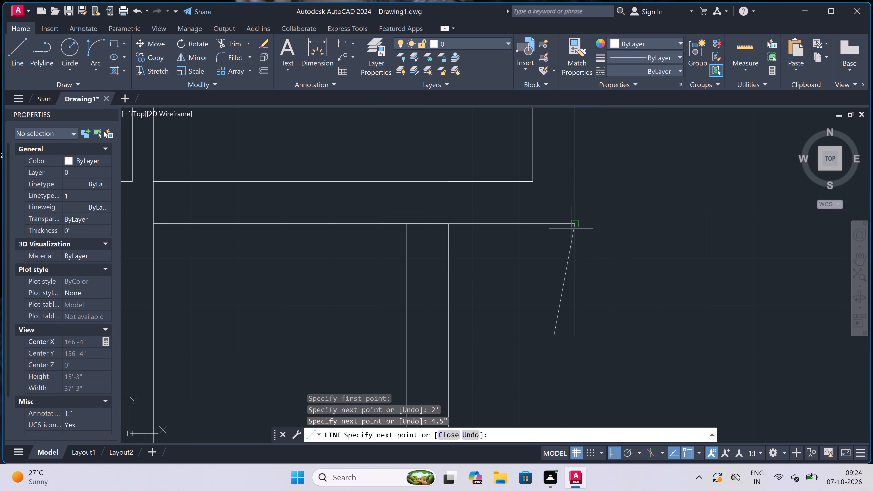
pyautogui.click(551, 224)
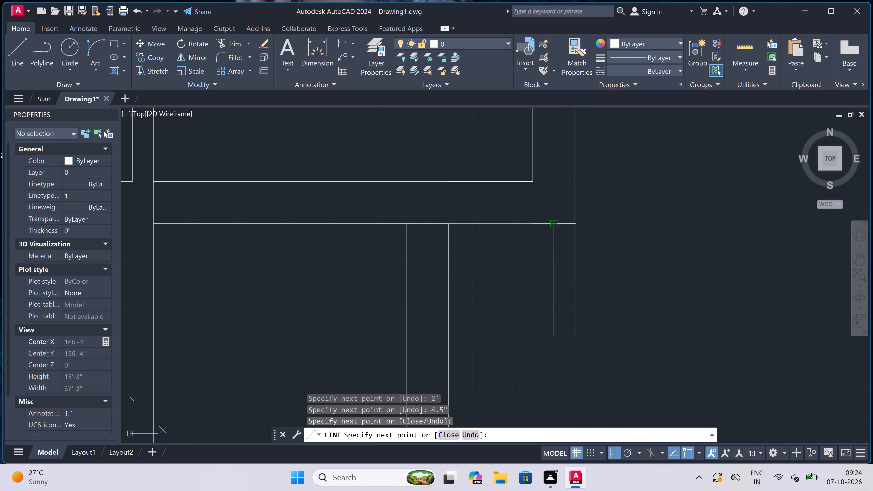
pyautogui.press('Escape')
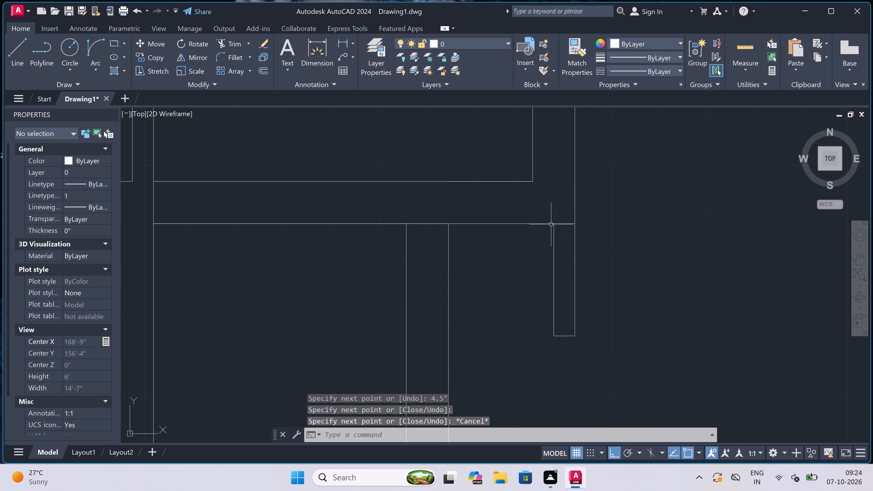
# Trim the horizontal wall's junctions with the new stub, the vertical wall beside it, and the small room's right wall.
pyautogui.write('tr')
pyautogui.press('space')
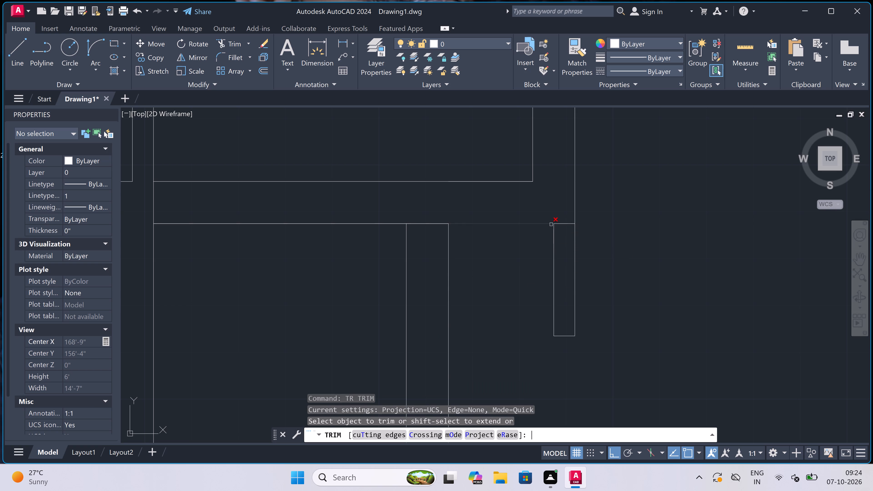
pyautogui.click(559, 216)
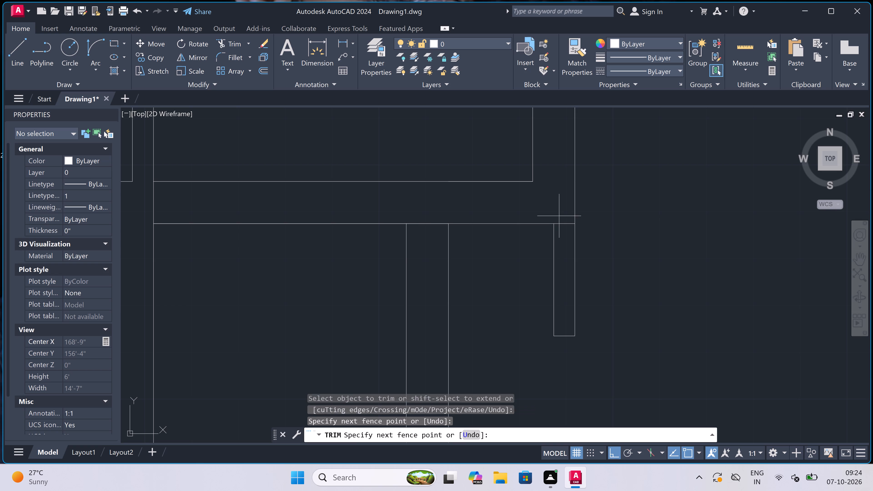
pyautogui.click(570, 240)
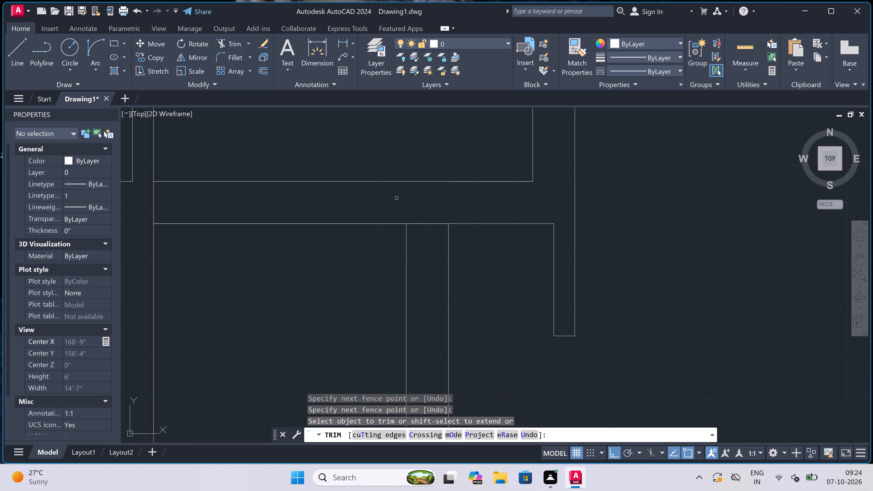
pyautogui.click(425, 215)
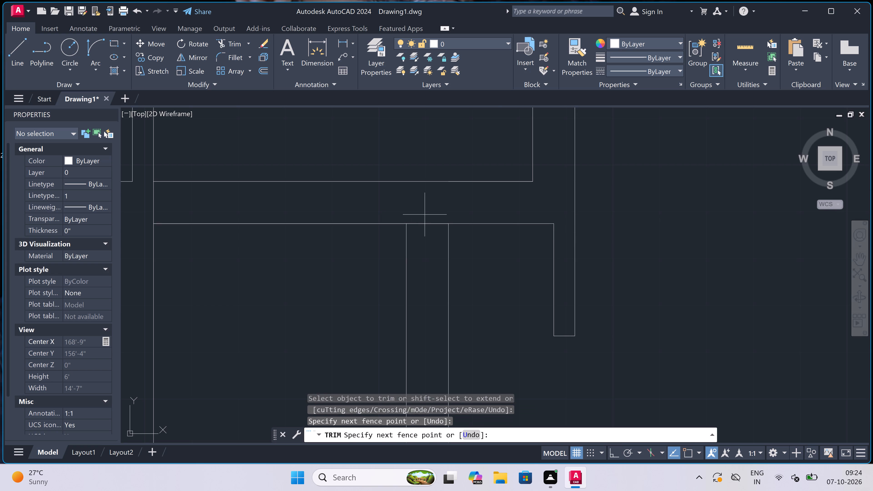
pyautogui.click(429, 268)
pyautogui.scroll(-3, 429, 266)
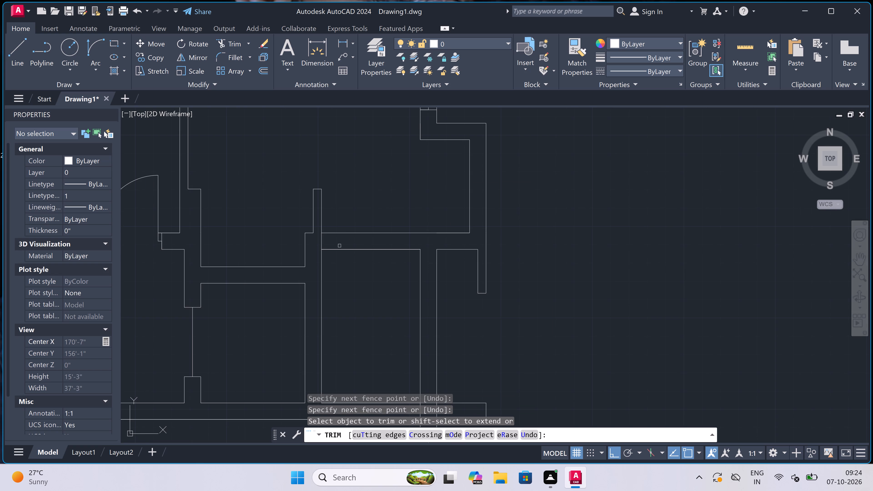
pyautogui.scroll(1, 319, 244)
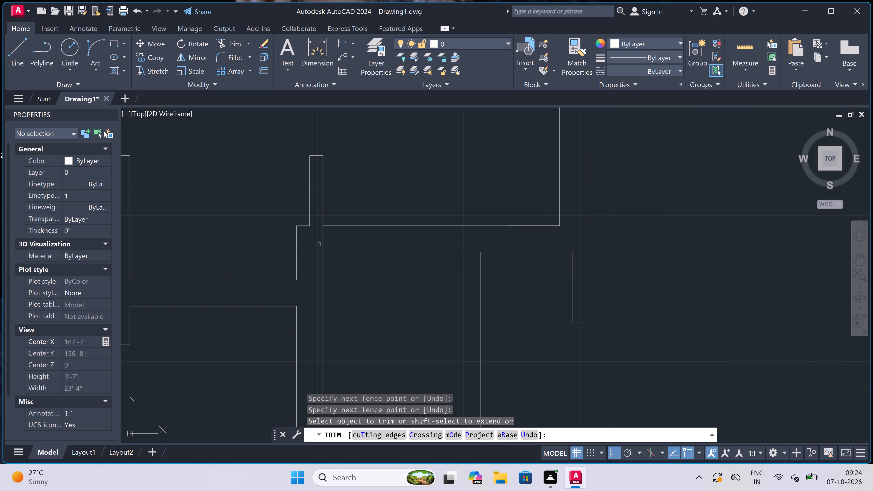
pyautogui.scroll(2, 319, 244)
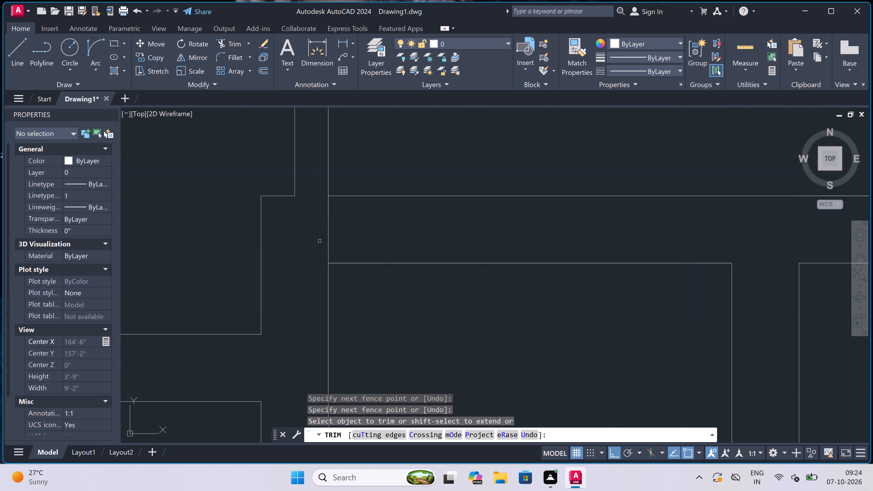
pyautogui.click(321, 235)
pyautogui.click(366, 233)
pyautogui.press('Escape')
# Draw a jamb line across the horizontal wall northeast of the small room, with a 2" stop from its midpoint and a 2' door leaf downward.
pyautogui.write('l')
pyautogui.press('space')
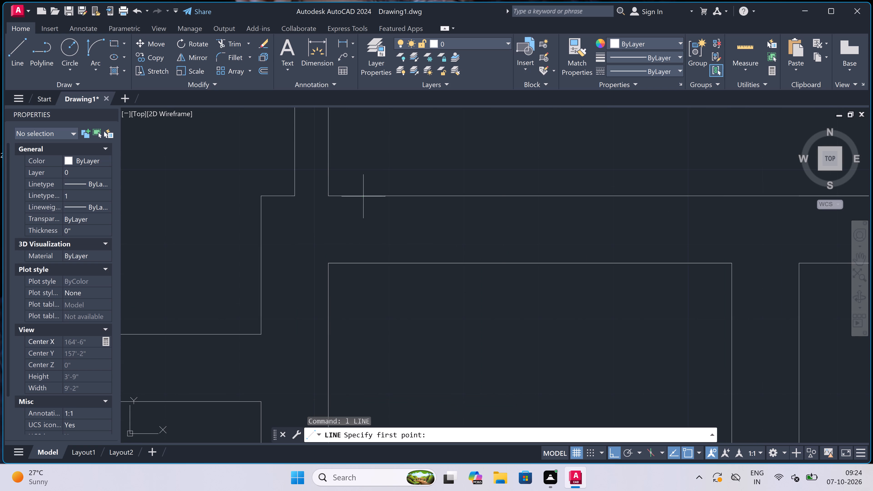
pyautogui.click(360, 197)
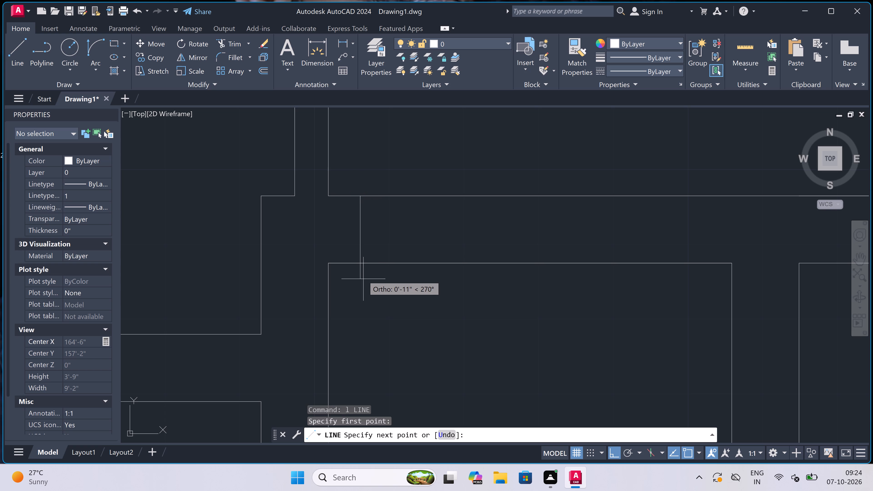
pyautogui.click(360, 262)
pyautogui.click(359, 231)
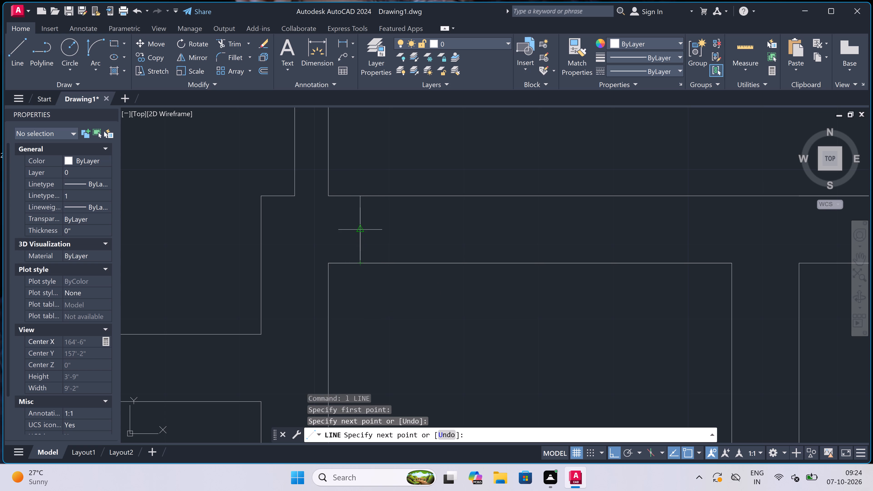
pyautogui.press('2')
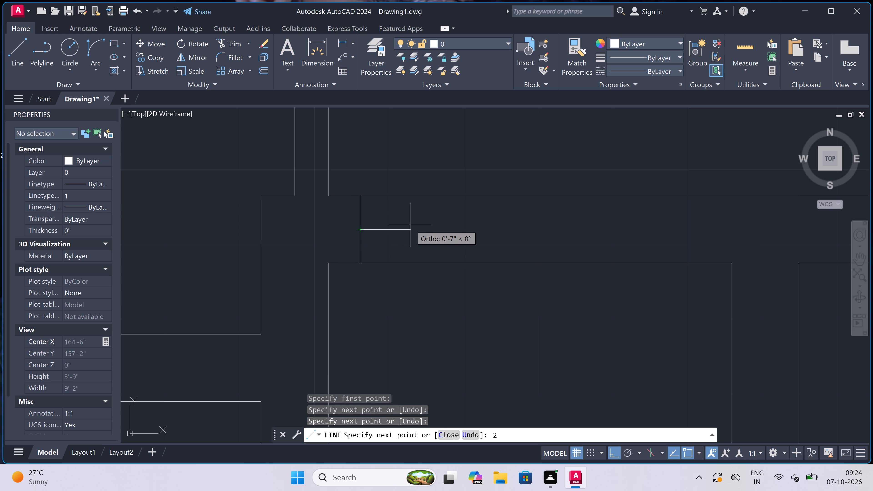
pyautogui.write('"')
pyautogui.press('space')
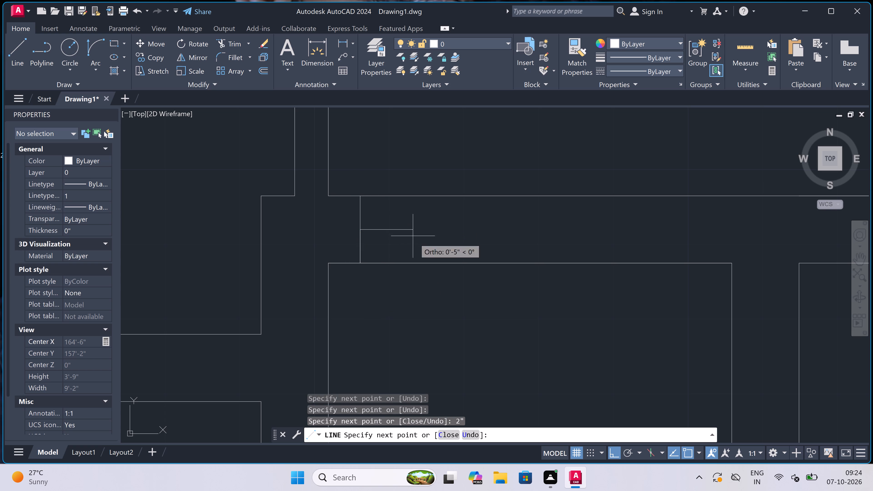
pyautogui.press('2')
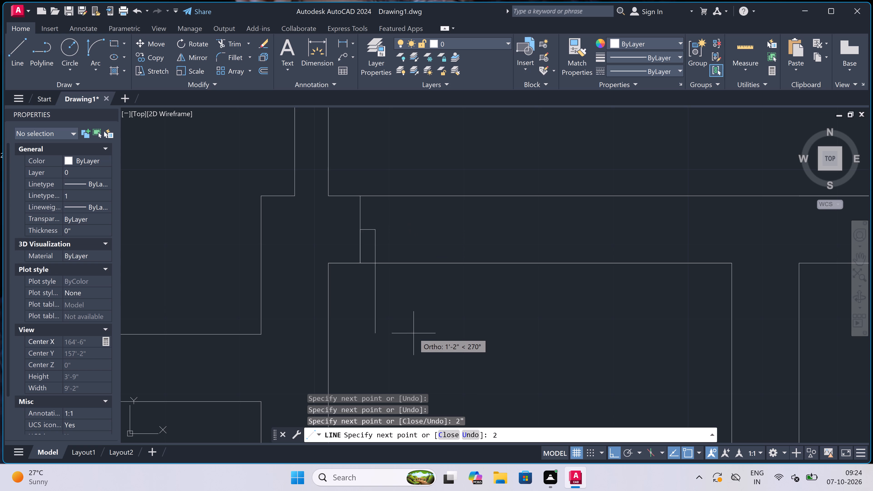
pyautogui.write("'")
pyautogui.press('space')
pyautogui.press('Escape')
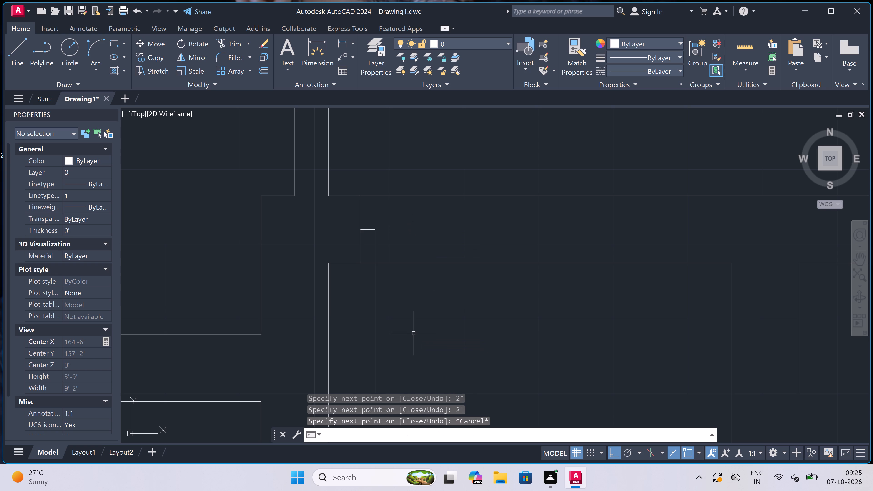
# Draw the opposite jamb line across the same wall east of the door leaf, with a 2" stop from its midpoint toward the leaf.
pyautogui.press('space')
pyautogui.scroll(-2, 389, 260)
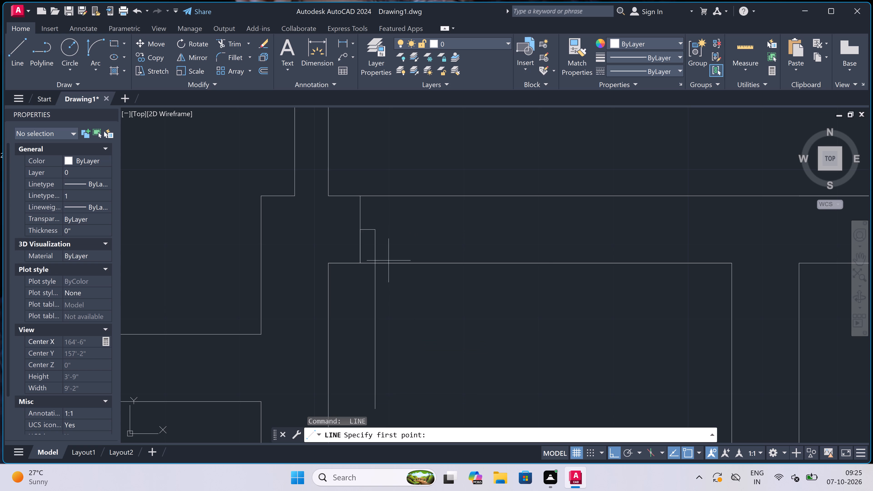
pyautogui.scroll(-1, 389, 260)
pyautogui.scroll(2, 403, 284)
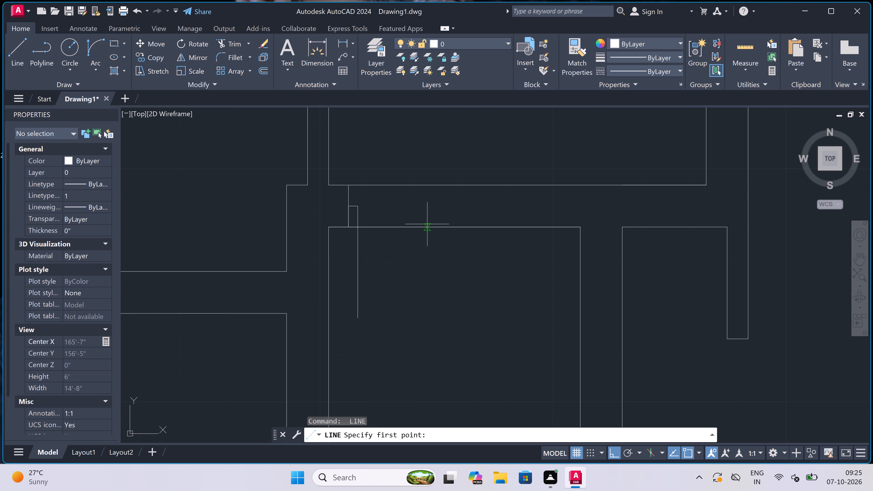
pyautogui.moveTo(445, 228); pyautogui.dragTo(445, 226)
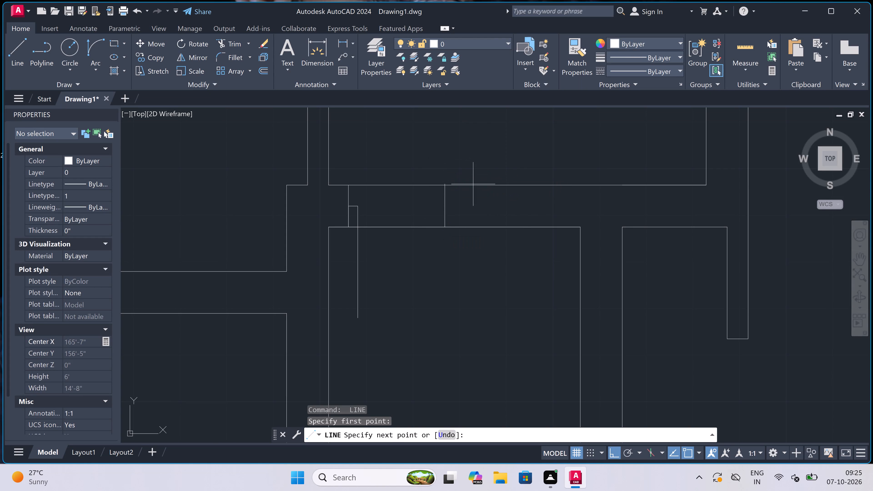
pyautogui.scroll(1, 452, 221)
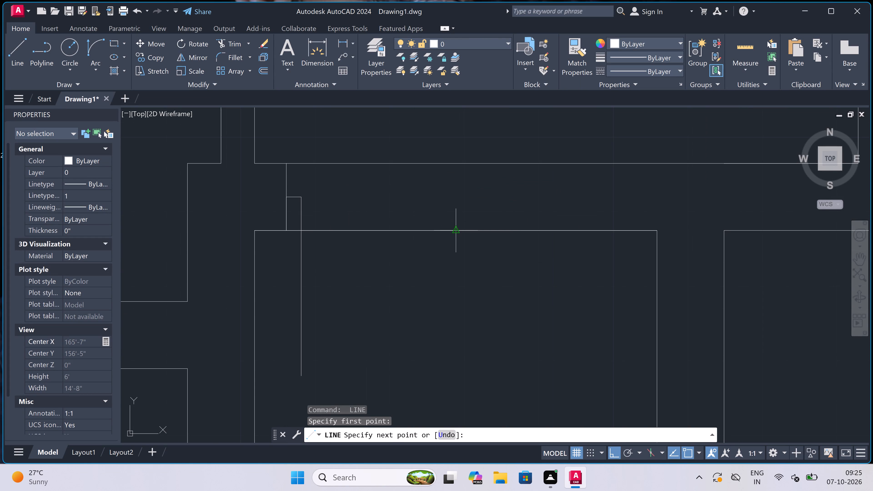
pyautogui.click(456, 233)
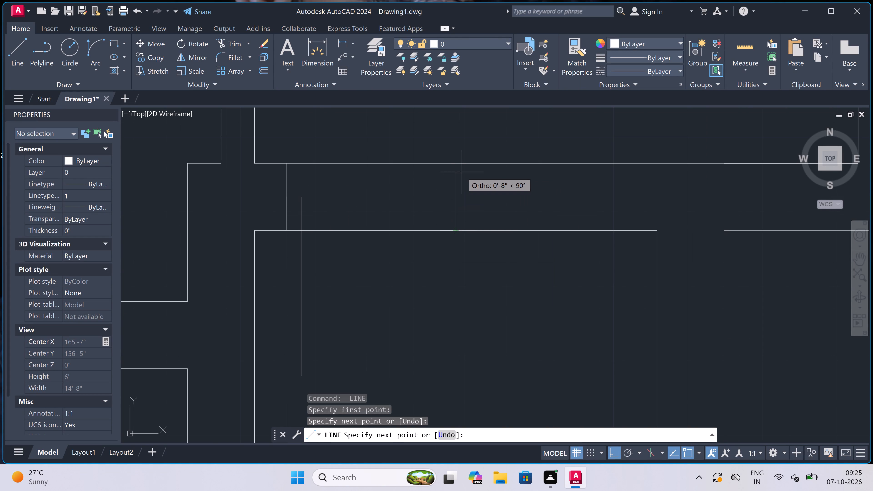
pyautogui.click(459, 167)
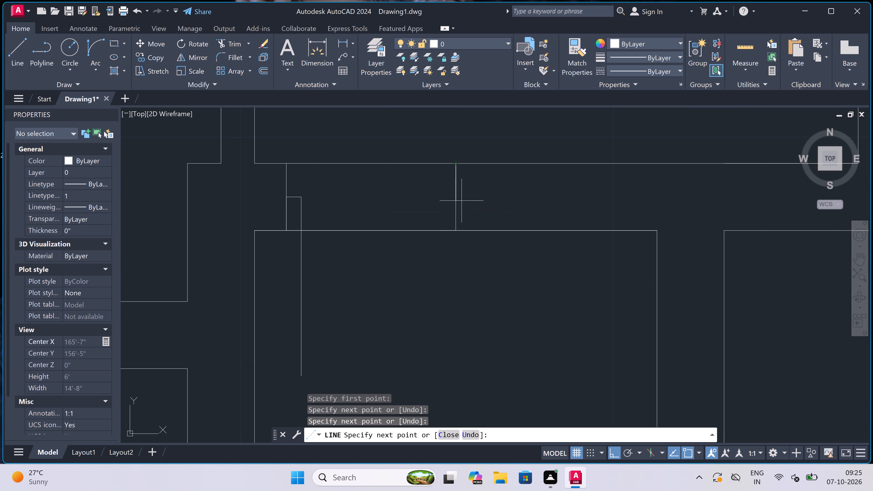
pyautogui.click(457, 198)
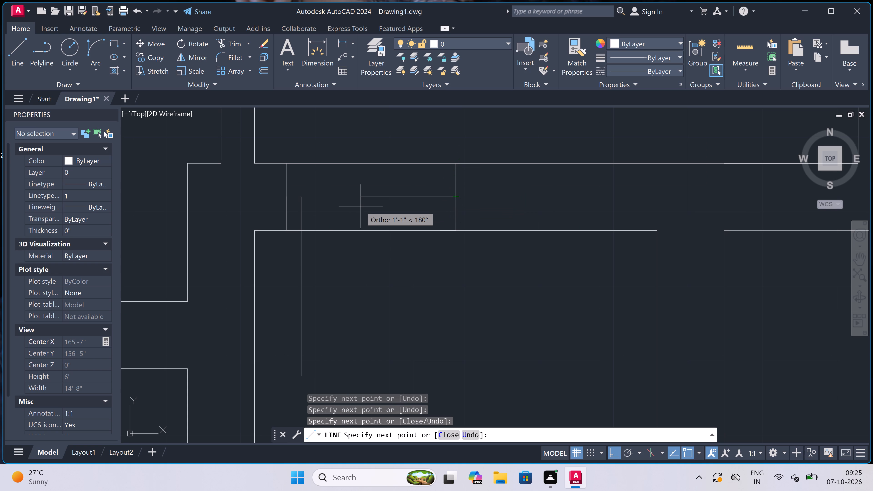
pyautogui.press('2')
pyautogui.write('"')
pyautogui.press('space')
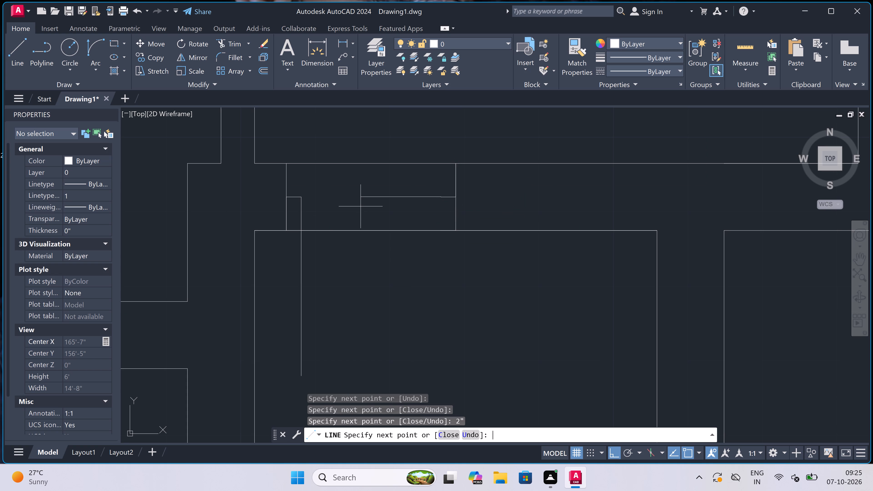
pyautogui.press('Escape')
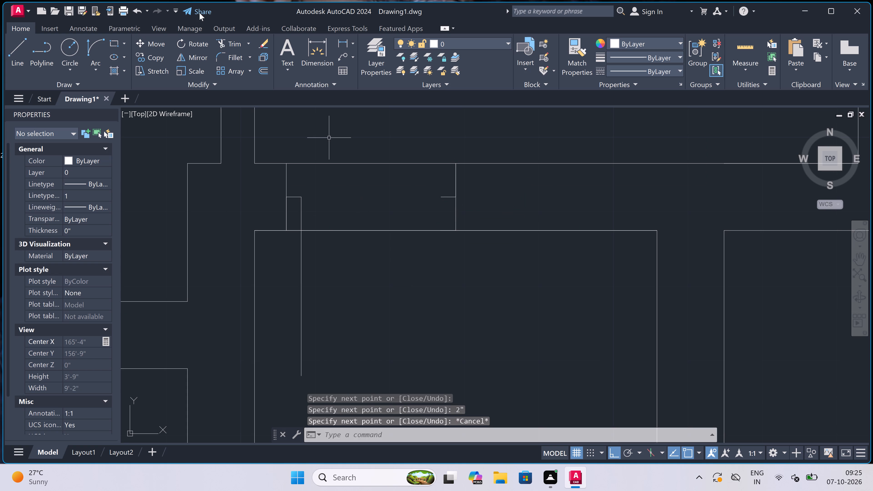
# Draw the door swing as a Start, End, Direction arc from the leaf's lower end to the opposite stop, starting horizontally eastward.
pyautogui.click(95, 44)
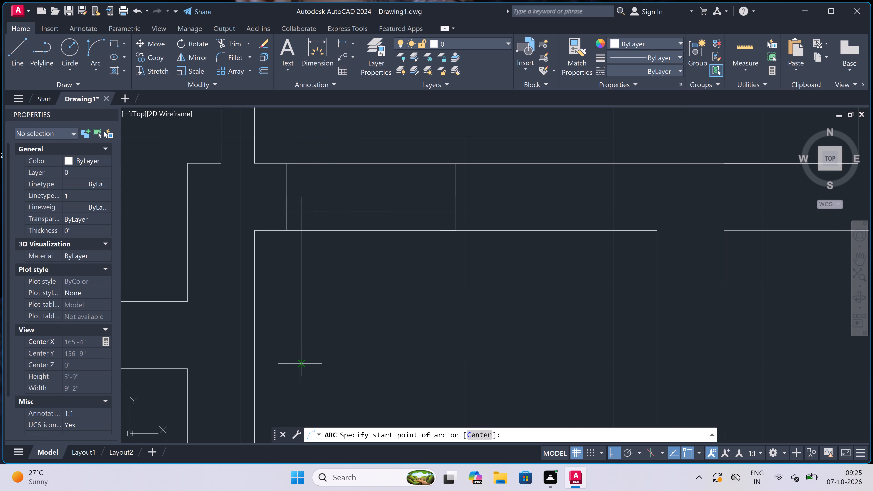
pyautogui.click(301, 376)
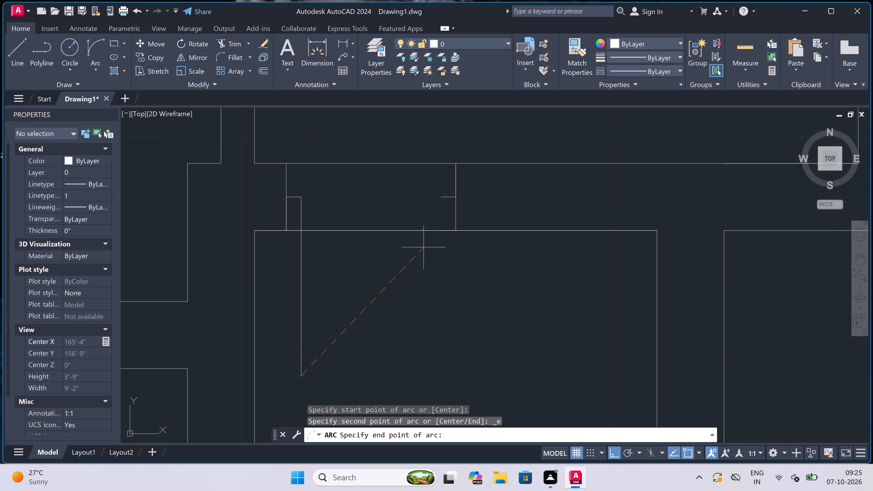
pyautogui.click(440, 198)
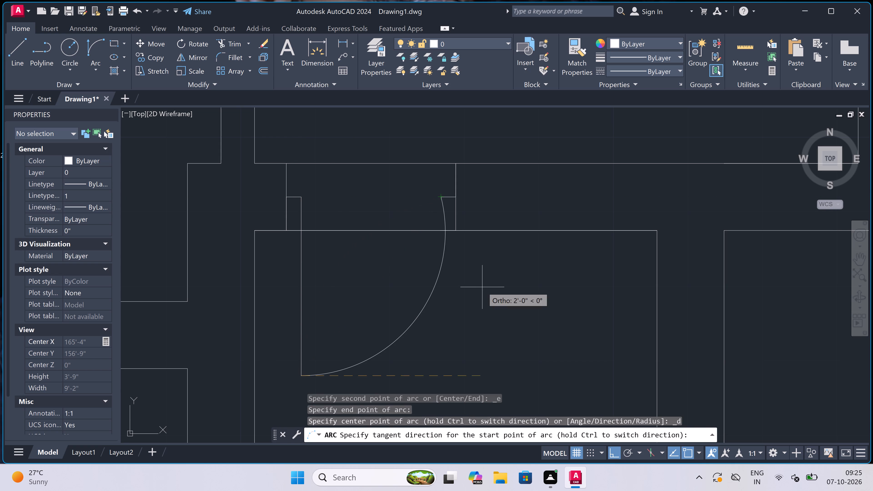
pyautogui.click(483, 289)
# Trim both wall lines across the new door opening, including the leftover piece of the lower line inside the swing arc.
pyautogui.write('tr')
pyautogui.press('space')
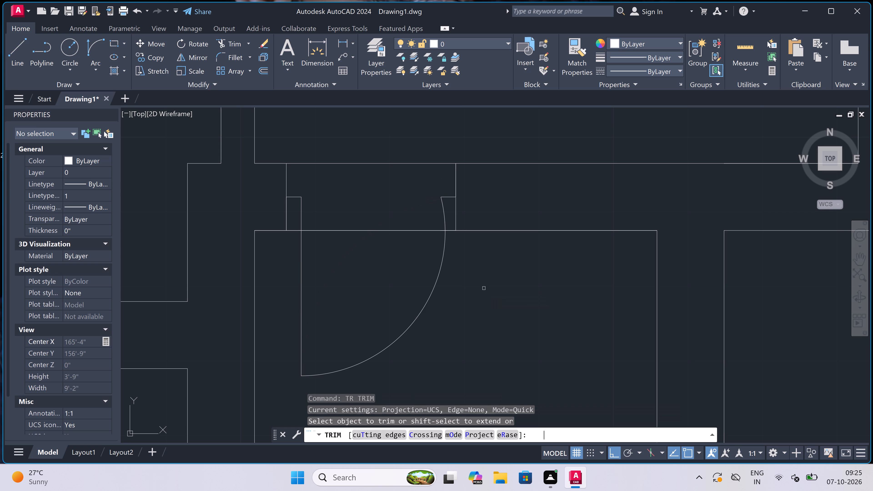
pyautogui.scroll(-1, 484, 288)
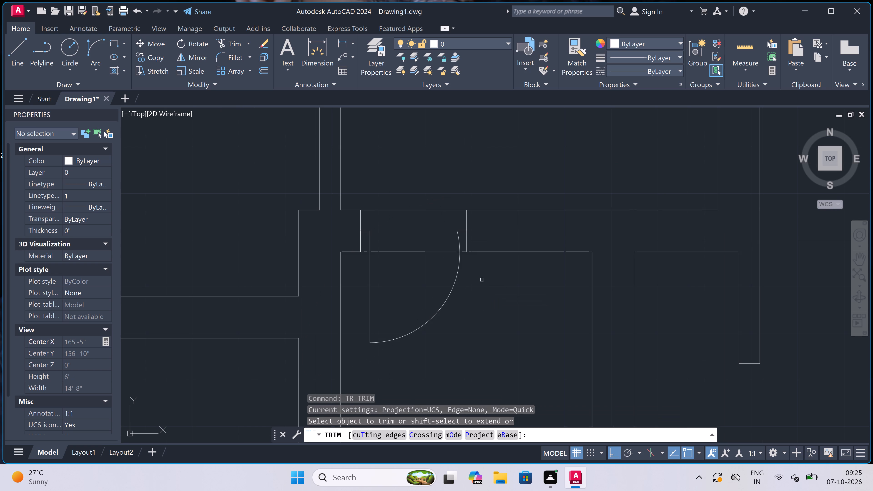
pyautogui.click(434, 199)
pyautogui.click(424, 276)
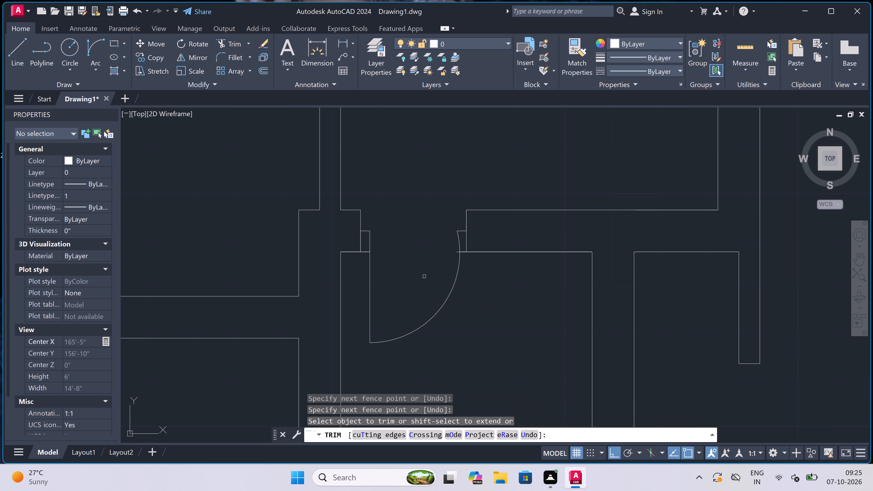
pyautogui.scroll(1, 531, 233)
pyautogui.scroll(2, 423, 242)
pyautogui.scroll(1, 388, 330)
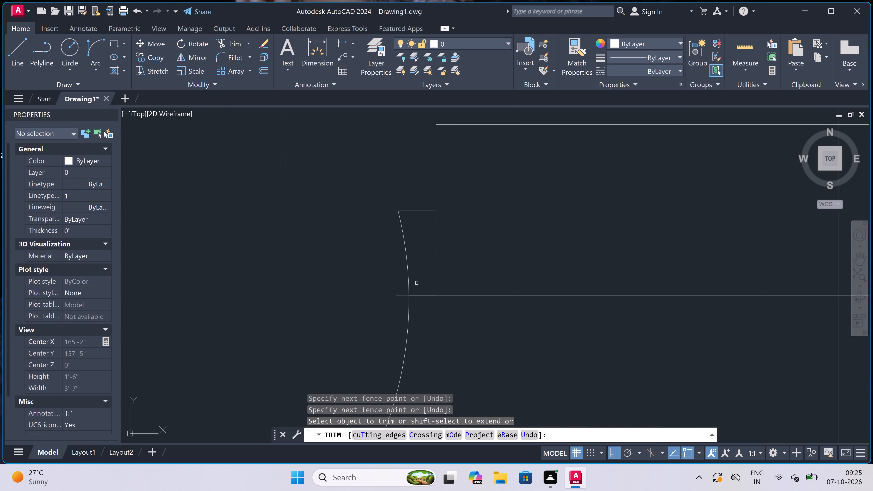
pyautogui.scroll(1, 388, 330)
pyautogui.click(433, 217)
pyautogui.click(420, 275)
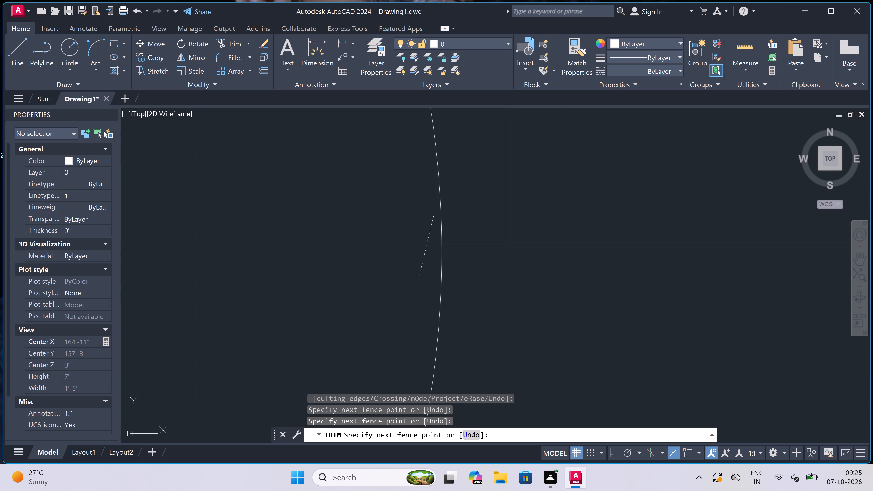
pyautogui.scroll(-4, 374, 255)
pyautogui.scroll(1, 447, 306)
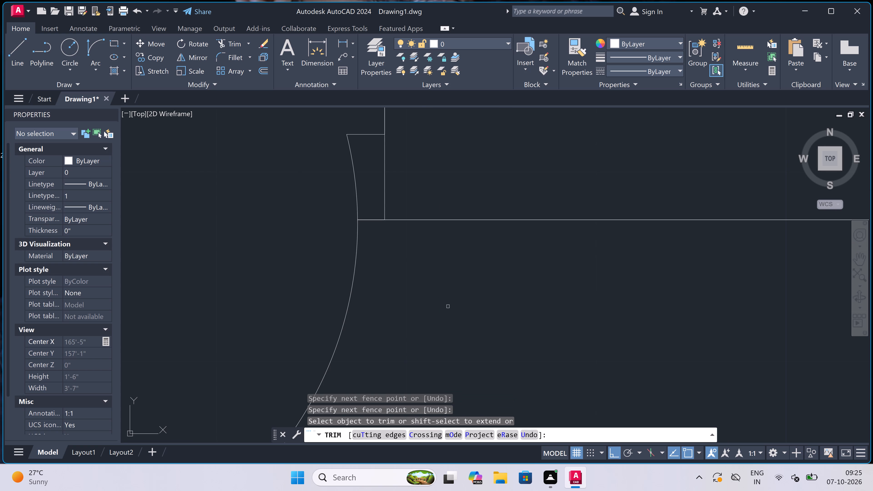
pyautogui.press('Escape')
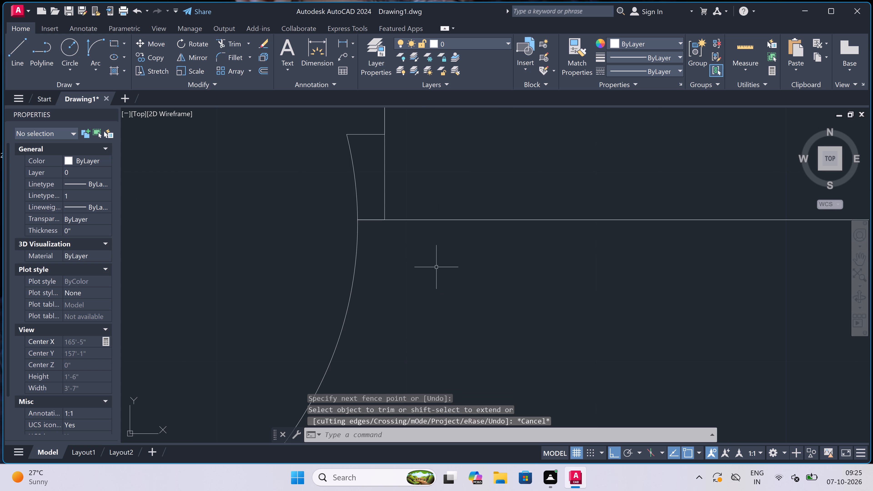
# Erase the duplicate lines lying along the lower and upper faces of the horizontal wall east of the new door.
pyautogui.click(393, 220)
pyautogui.press('BackSpace')
pyautogui.press('Delete')
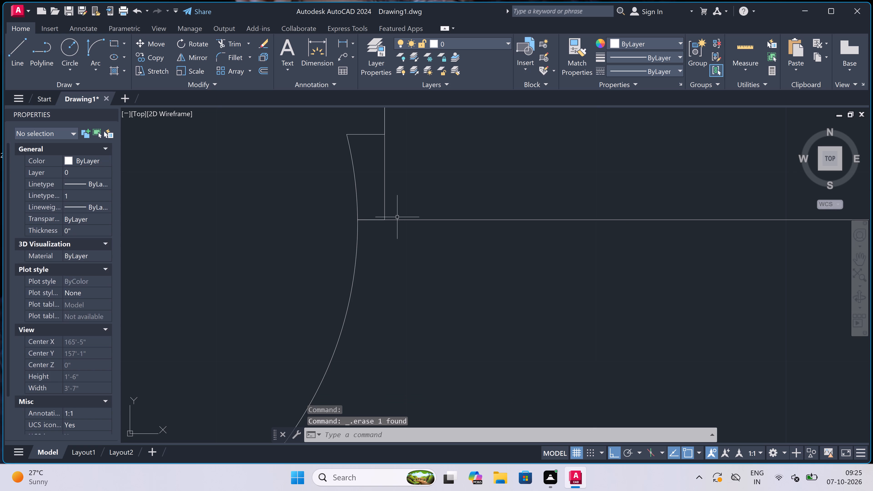
pyautogui.scroll(-5, 390, 225)
pyautogui.scroll(2, 480, 216)
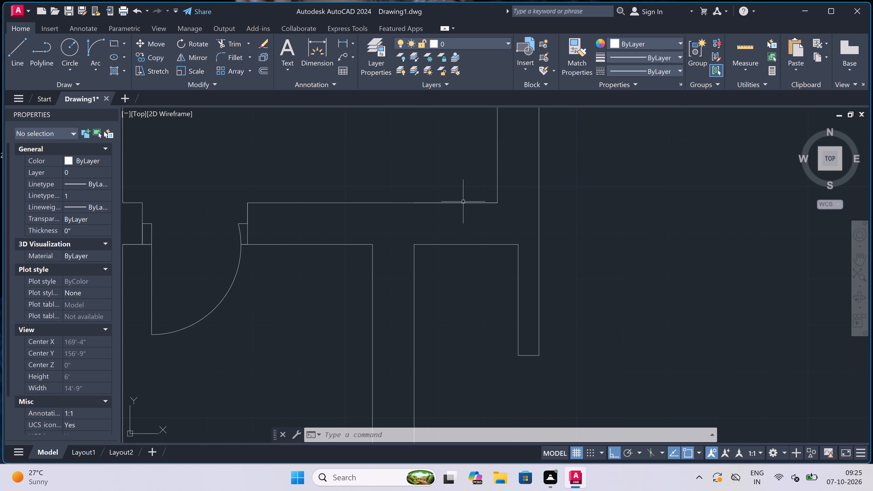
pyautogui.click(463, 203)
pyautogui.press('Delete')
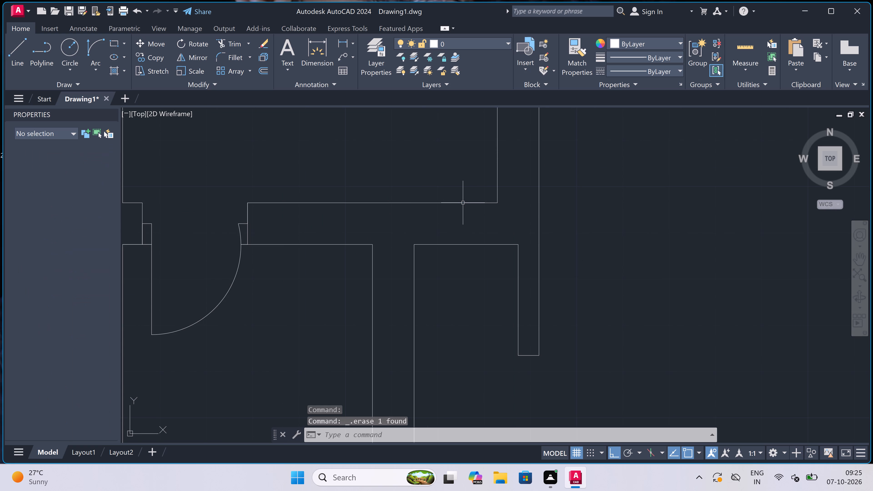
# Trim the crossing wall lines inside the junction where the vertical wall meets the horizontal wall just above the eastern window.
pyautogui.scroll(-2, 462, 203)
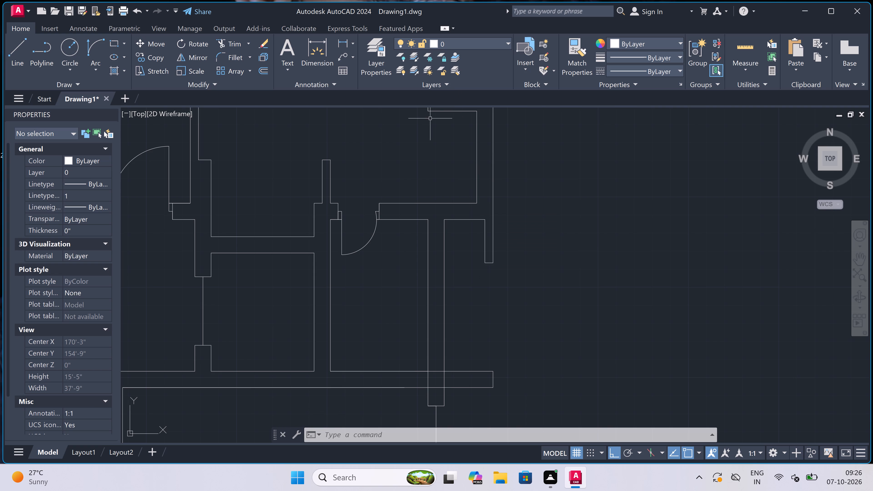
pyautogui.scroll(-3, 504, 228)
pyautogui.scroll(2, 487, 268)
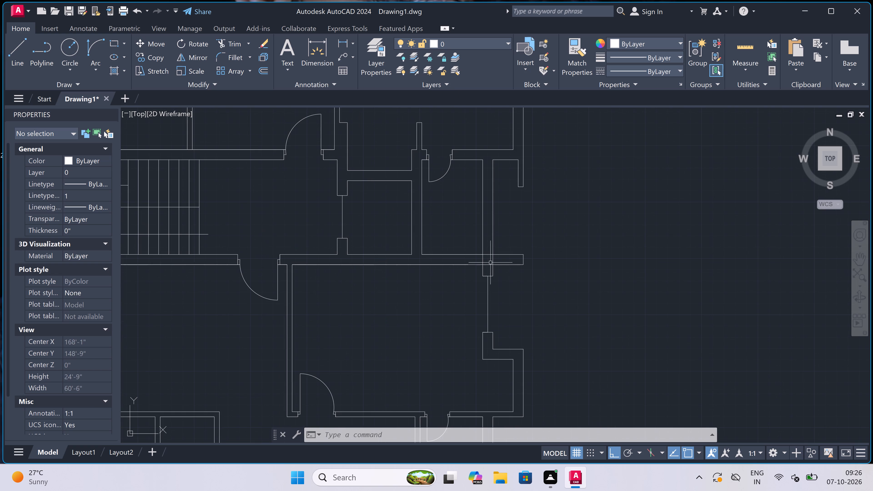
pyautogui.scroll(2, 490, 262)
pyautogui.write('tr')
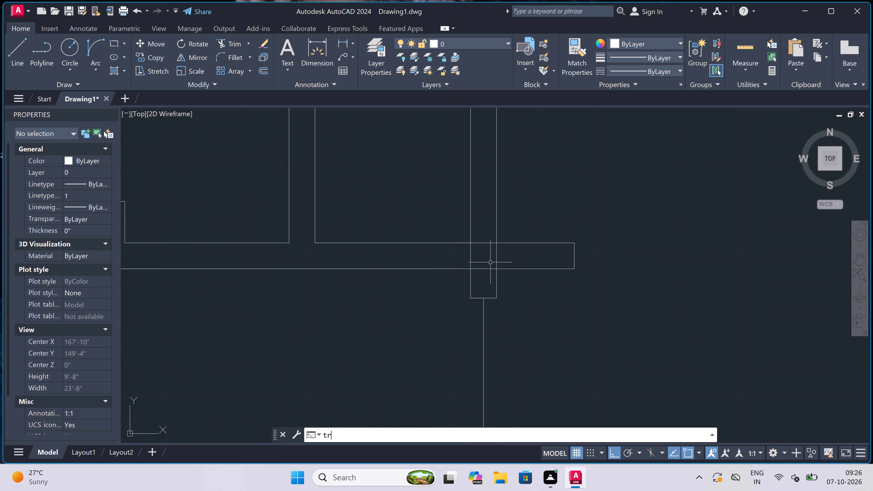
pyautogui.press('space')
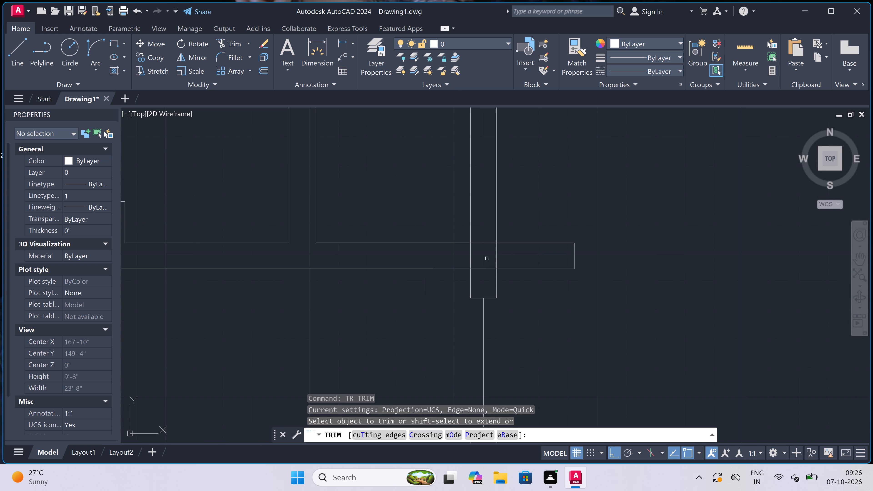
pyautogui.moveTo(461, 257); pyautogui.dragTo(464, 257)
pyautogui.click(520, 264)
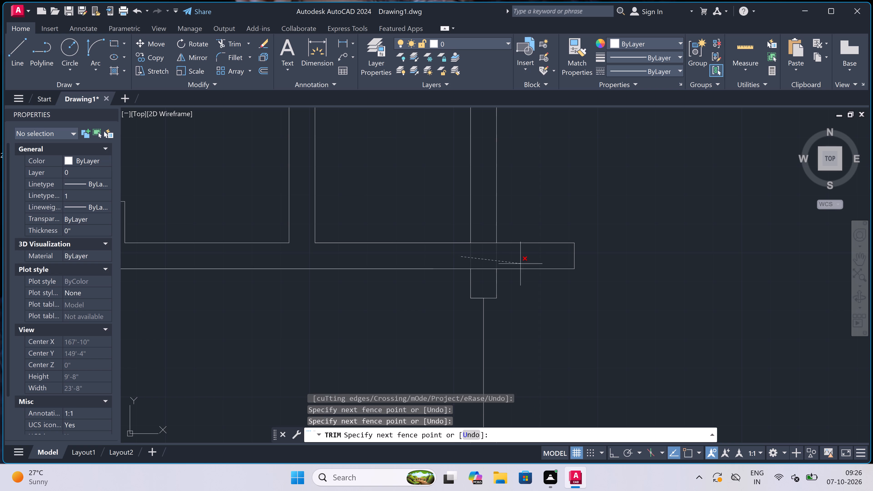
pyautogui.click(483, 280)
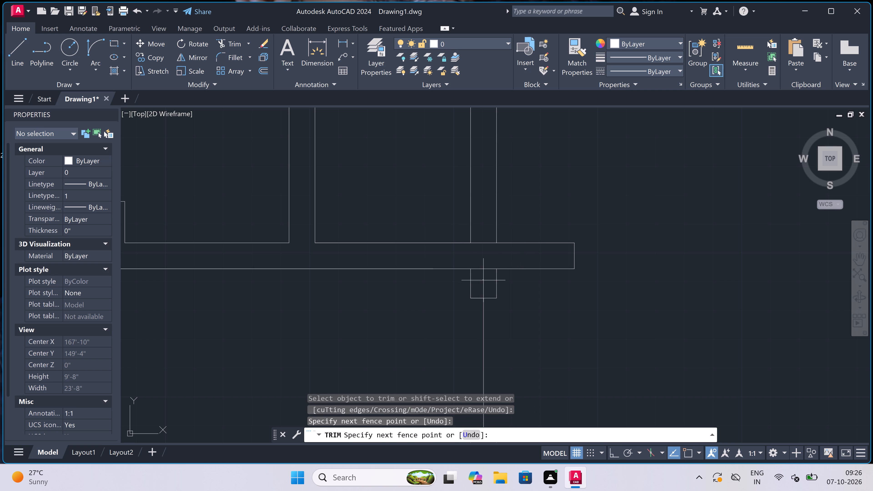
pyautogui.click(484, 236)
pyautogui.scroll(-4, 485, 236)
pyautogui.scroll(2, 485, 236)
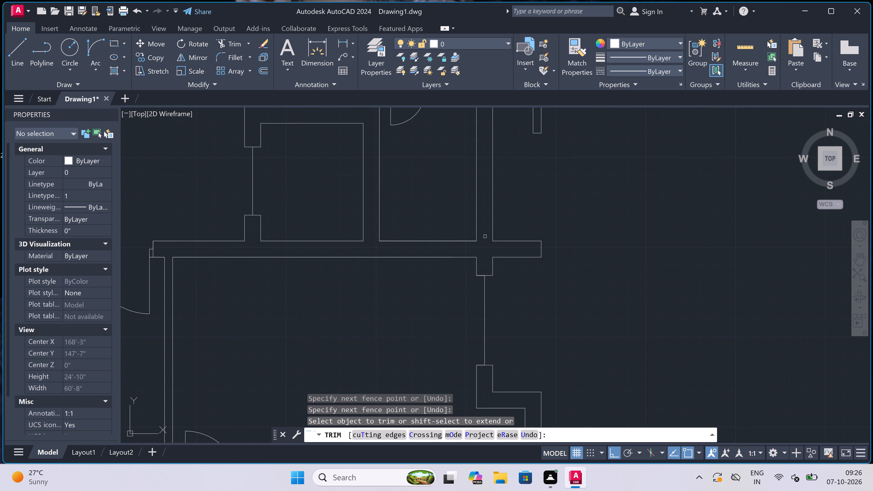
pyautogui.press('Escape')
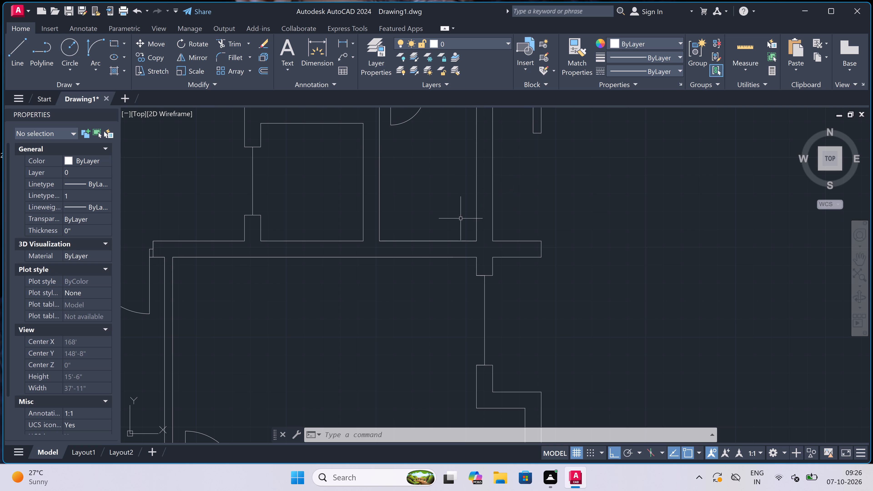
# Draw a 2' window in the east wall of the narrow southeast room, with jamb lines across the wall and a centre line between their midpoints.
pyautogui.scroll(-4, 515, 239)
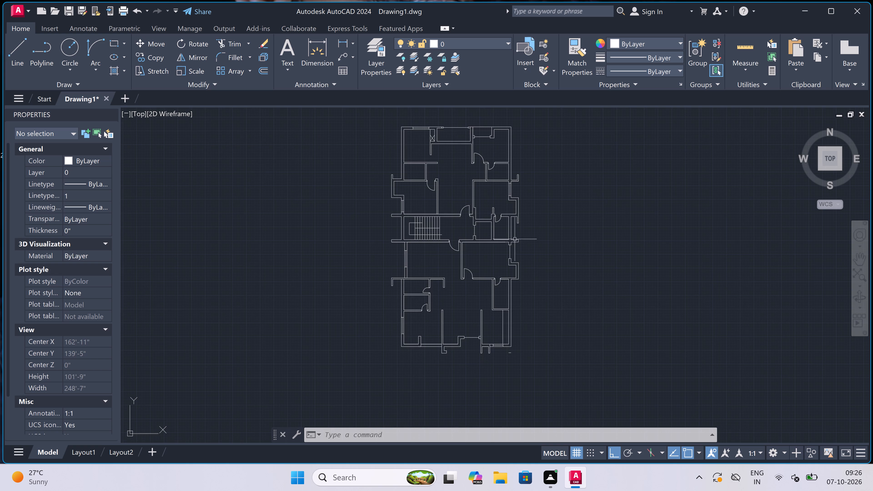
pyautogui.scroll(3, 517, 246)
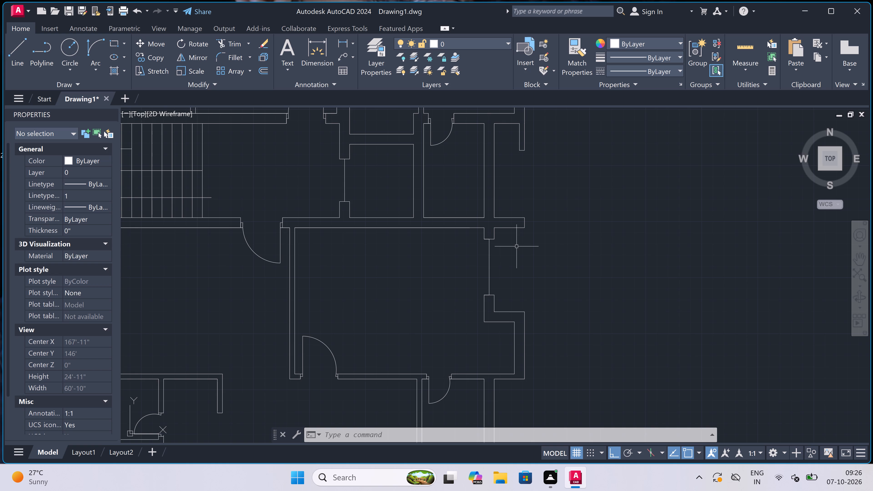
pyautogui.scroll(-3, 514, 246)
pyautogui.scroll(3, 514, 246)
pyautogui.scroll(-1, 514, 246)
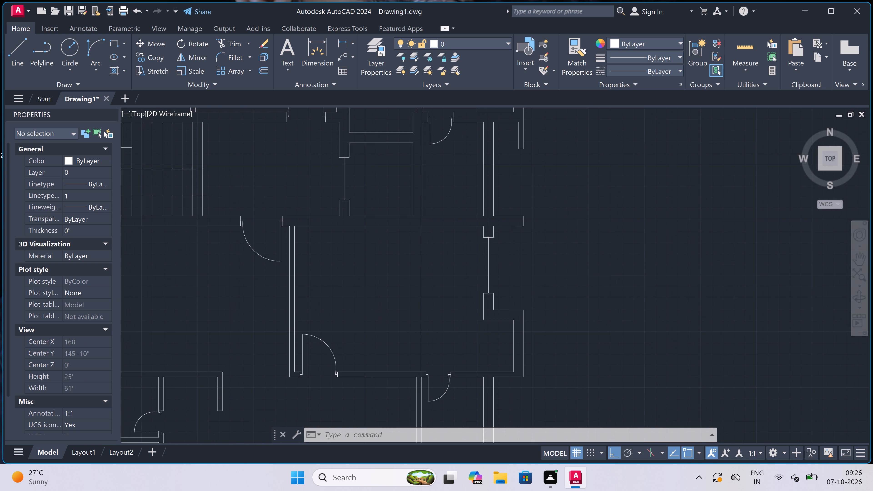
pyautogui.scroll(-2, 514, 246)
pyautogui.scroll(3, 500, 268)
pyautogui.scroll(-2, 500, 268)
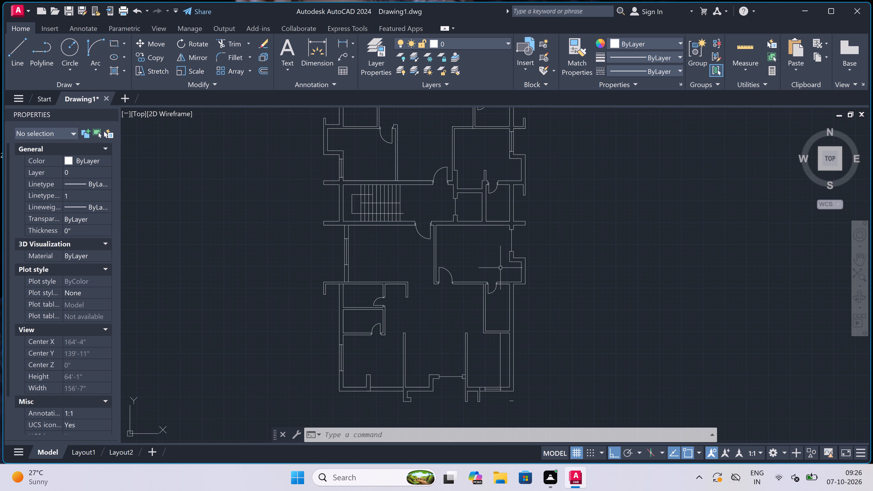
pyautogui.scroll(2, 507, 305)
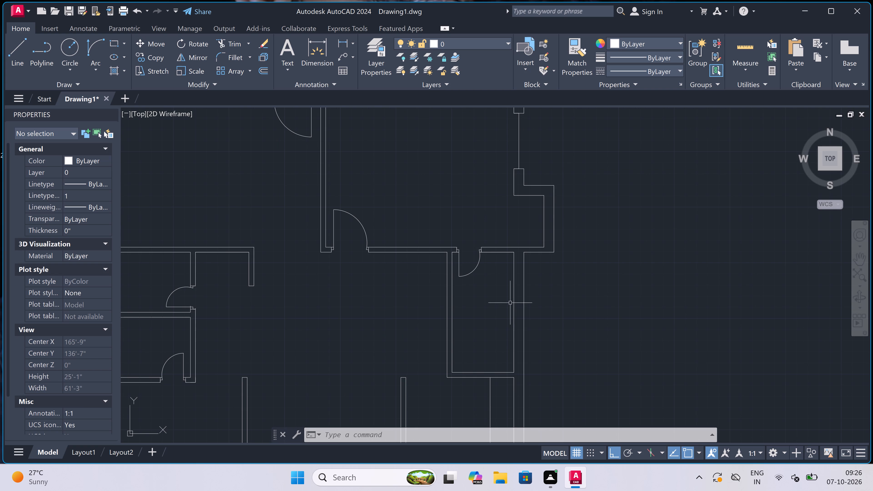
pyautogui.write('l')
pyautogui.press('space')
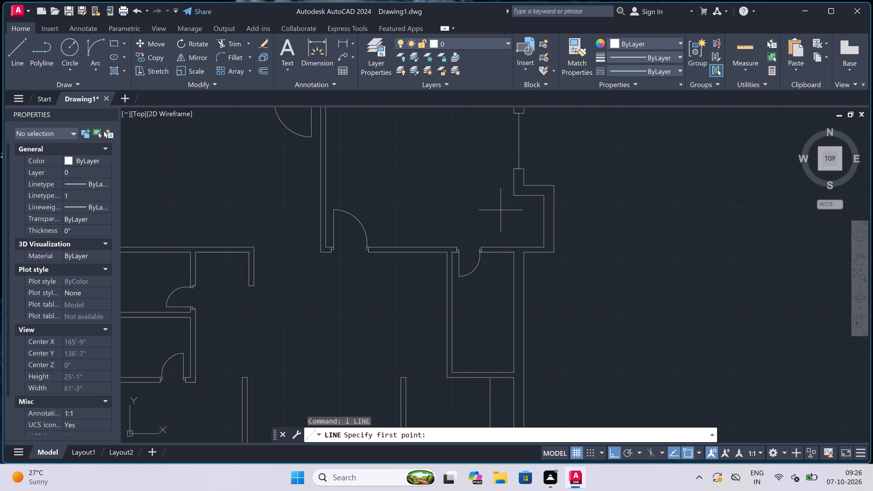
pyautogui.scroll(-2, 498, 216)
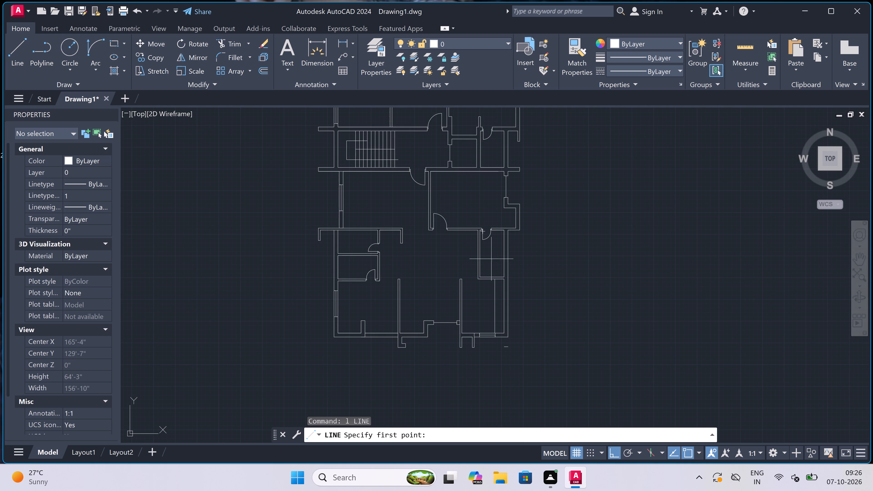
pyautogui.scroll(3, 495, 262)
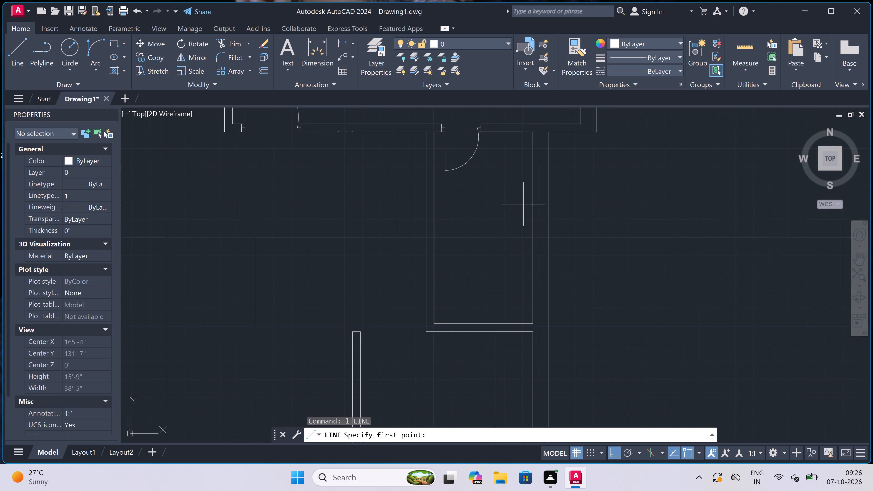
pyautogui.click(532, 191)
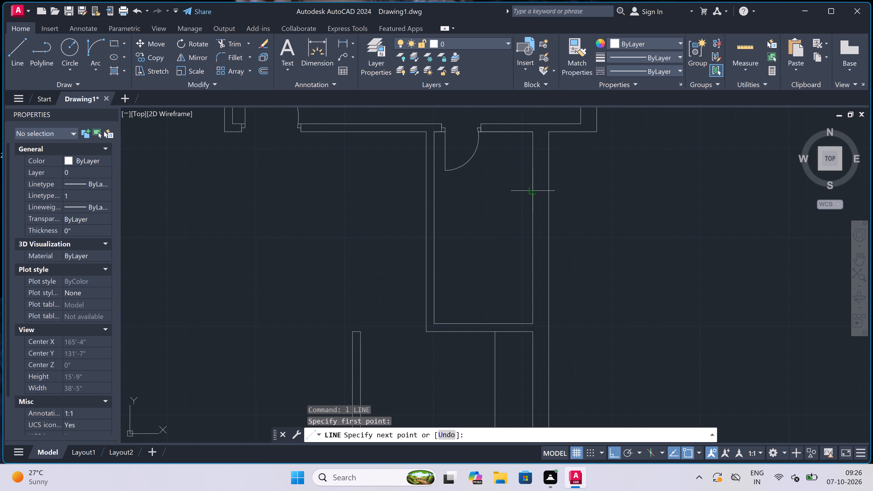
pyautogui.click(553, 192)
pyautogui.click(539, 191)
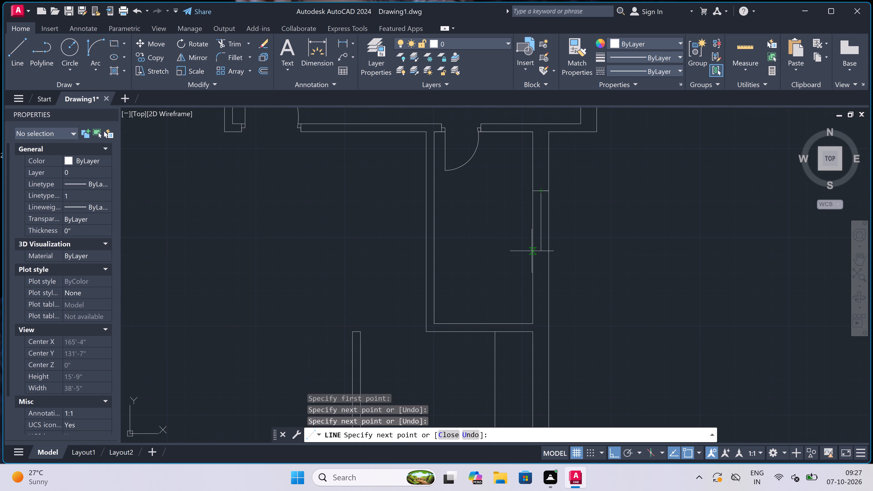
pyautogui.write("2'")
pyautogui.press('space')
pyautogui.scroll(2, 535, 249)
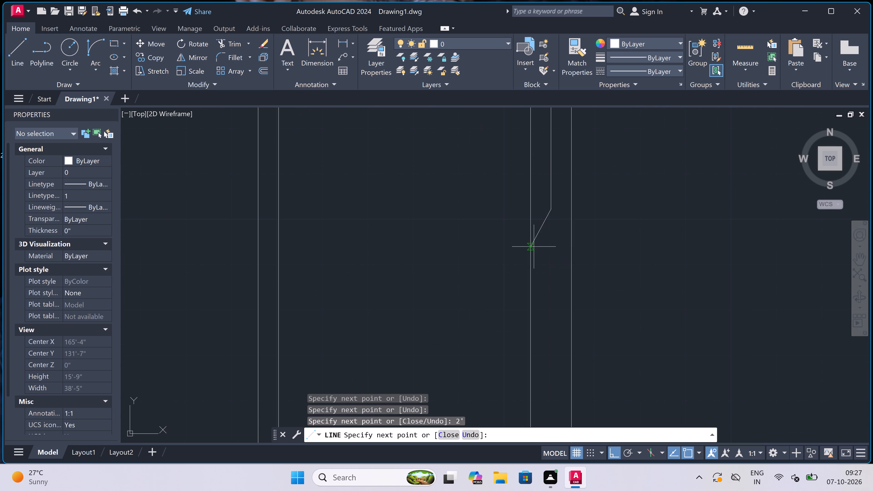
pyautogui.click(531, 209)
pyautogui.click(568, 208)
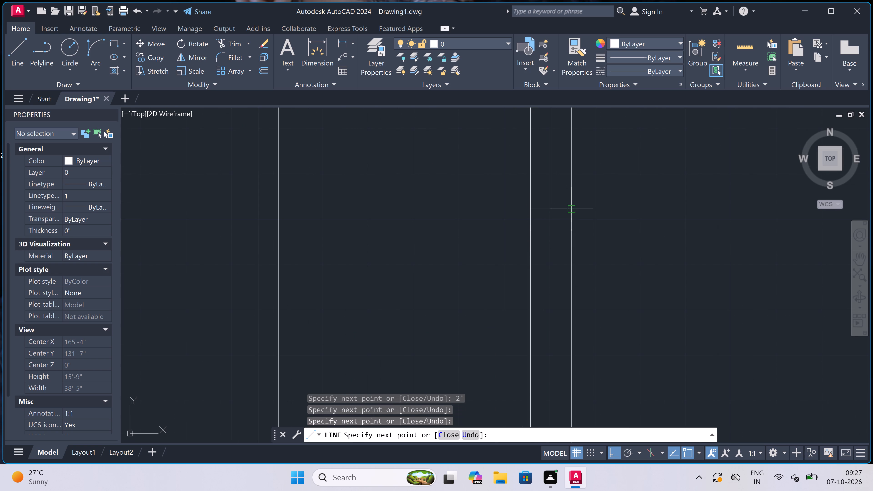
pyautogui.press('Escape')
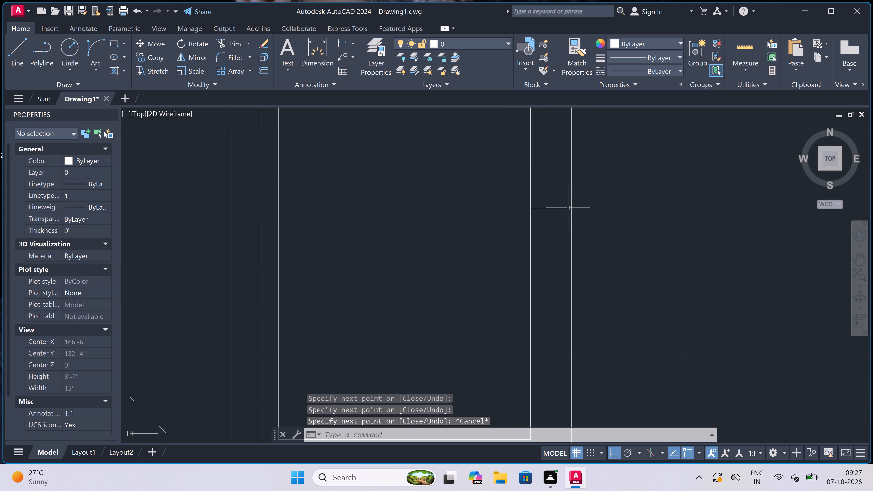
# Draw the outer and inner face lines between the jambs of the window in the east wall of the larger room north of it.
pyautogui.press('space')
pyautogui.scroll(-2, 568, 208)
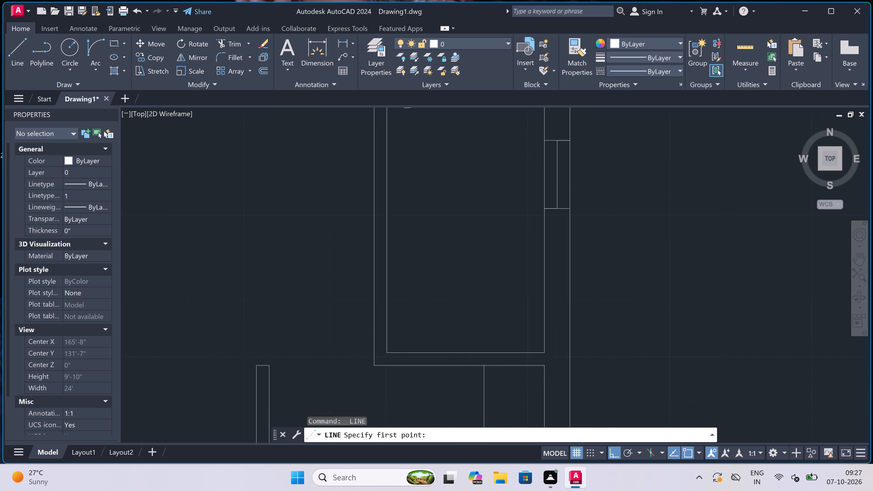
pyautogui.scroll(-4, 568, 208)
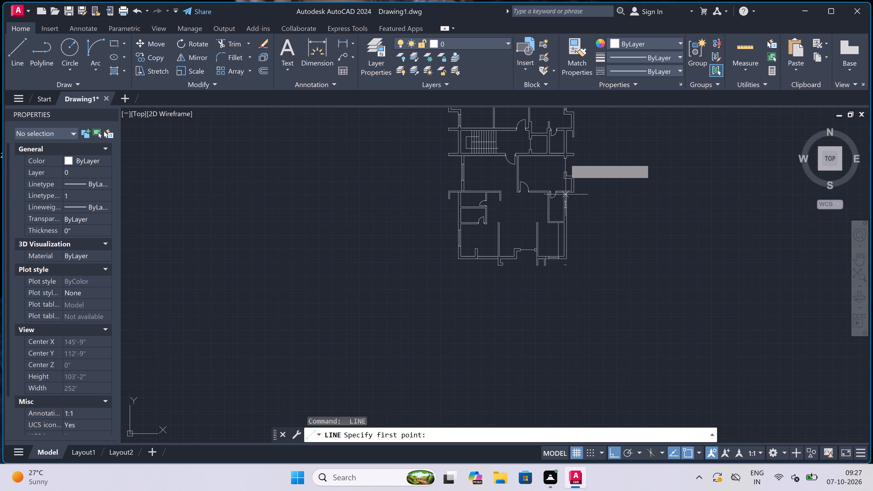
pyautogui.scroll(4, 566, 159)
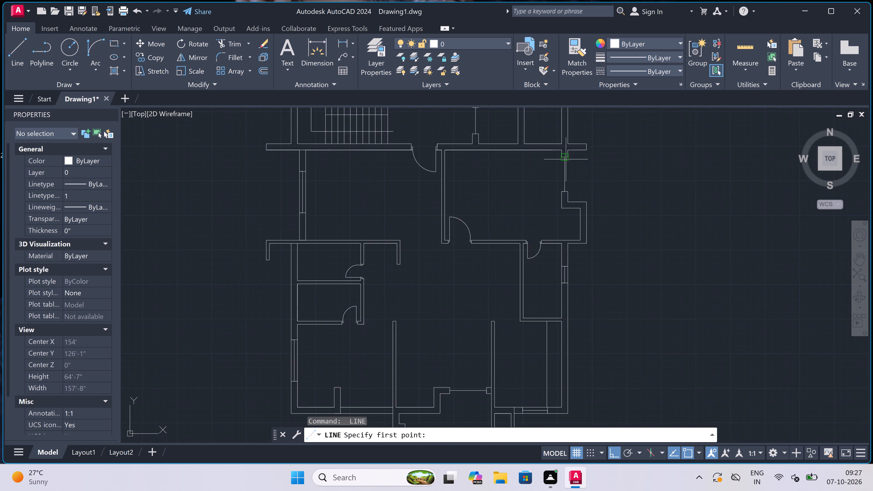
pyautogui.scroll(2, 568, 153)
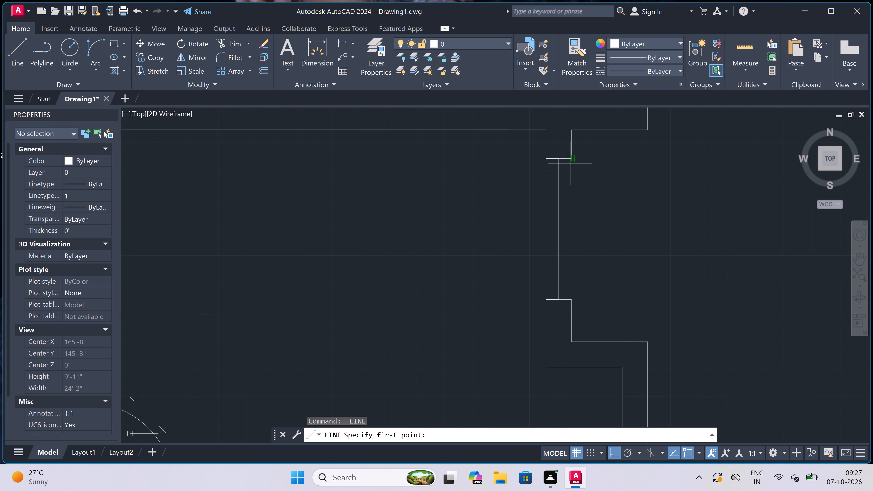
pyautogui.click(571, 160)
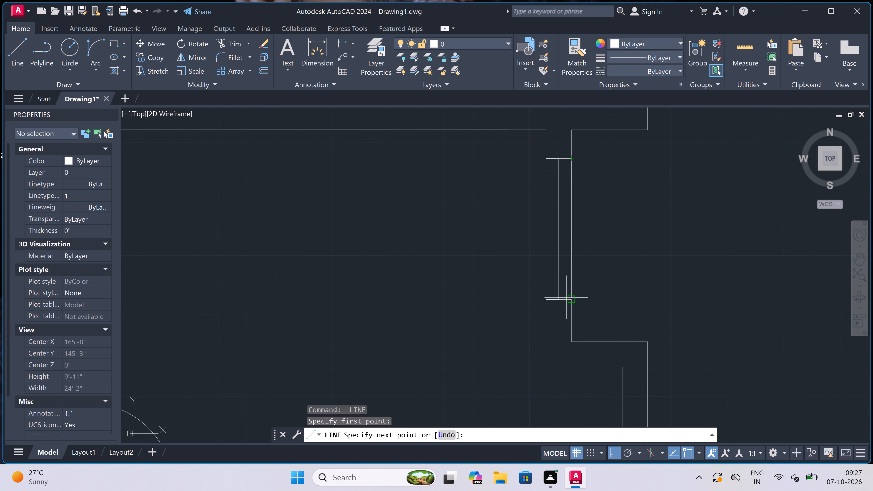
pyautogui.click(568, 299)
pyautogui.press('Escape')
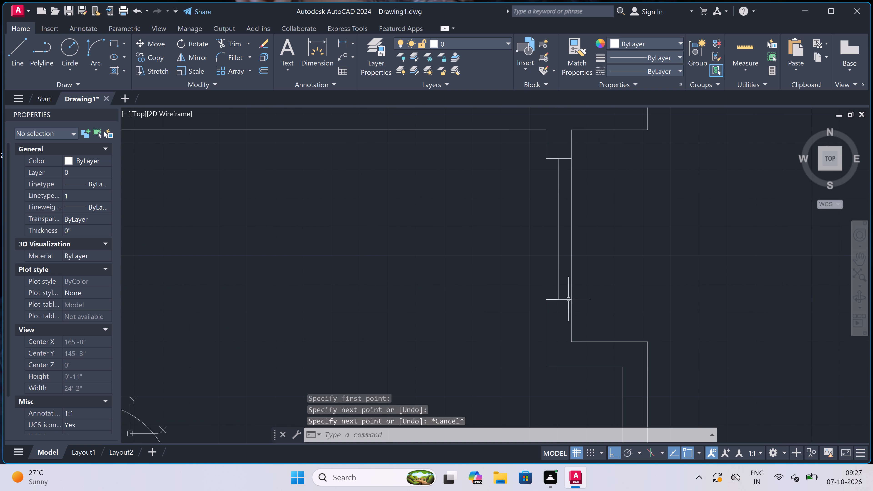
pyautogui.press('space')
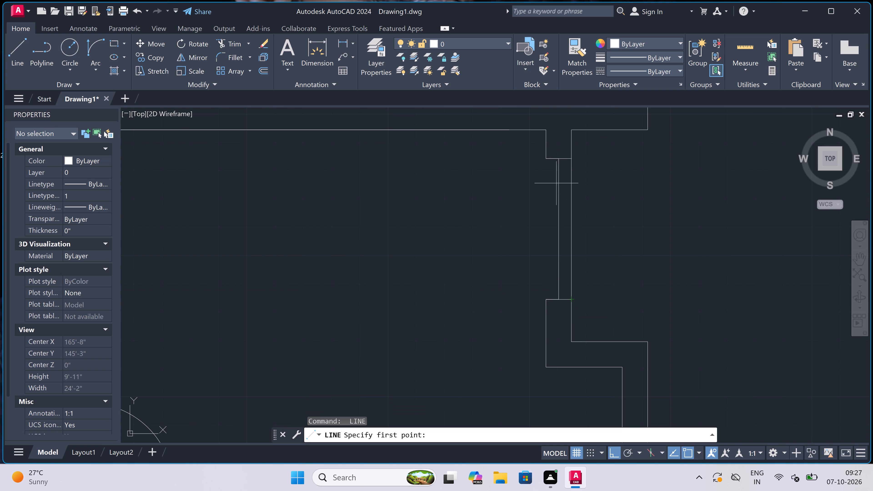
pyautogui.click(546, 161)
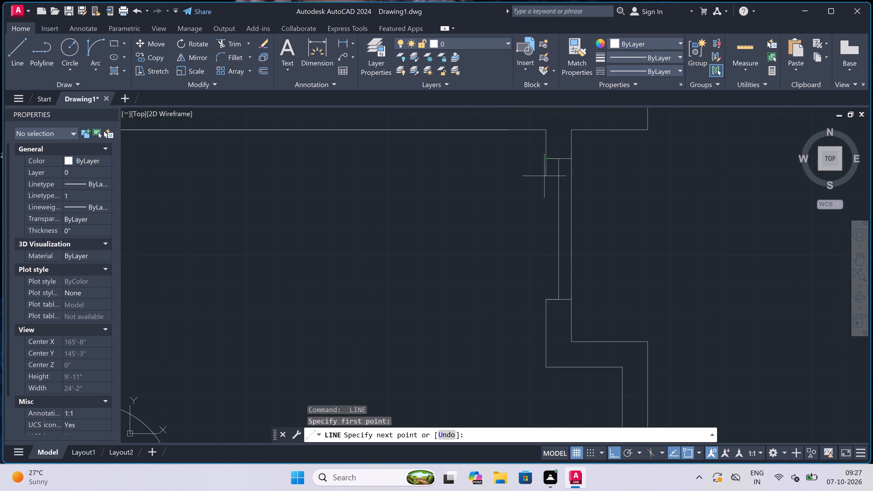
pyautogui.click(546, 298)
pyautogui.press('Escape')
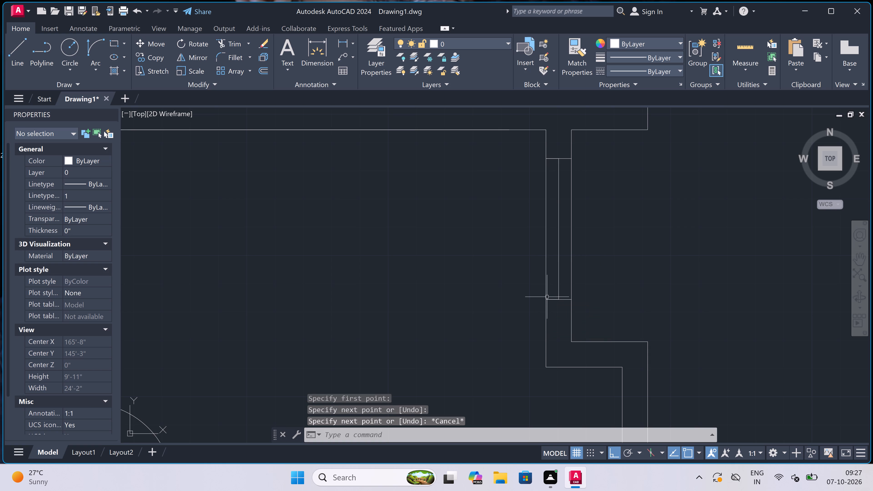
# Trim the outer and inner wall face lines between the window jambs in the west wall of the room south of the staircase.
pyautogui.scroll(-3, 508, 281)
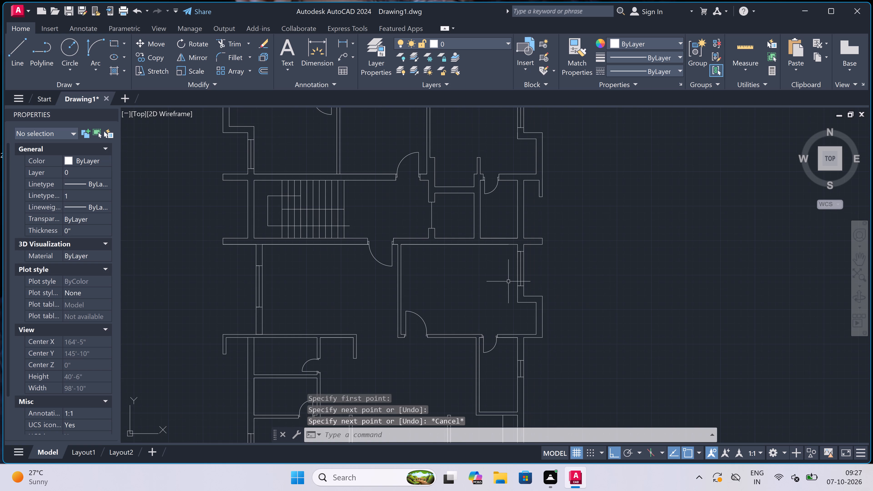
pyautogui.scroll(-2, 508, 281)
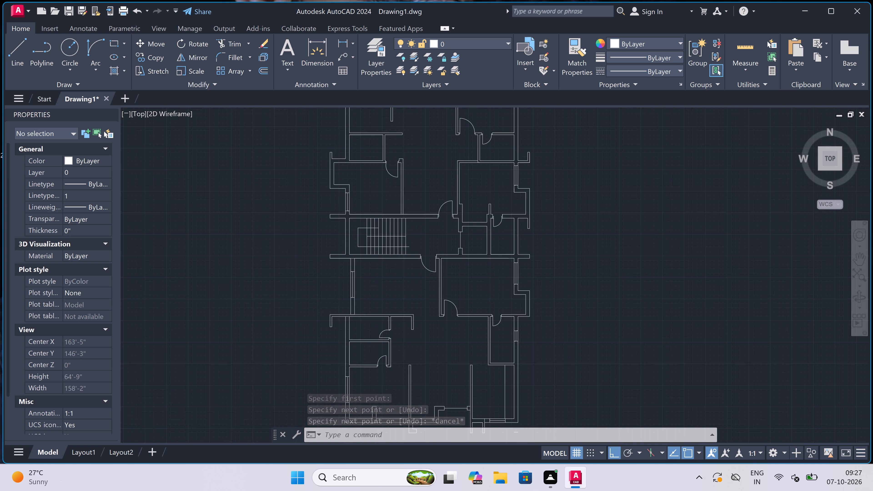
pyautogui.scroll(2, 426, 291)
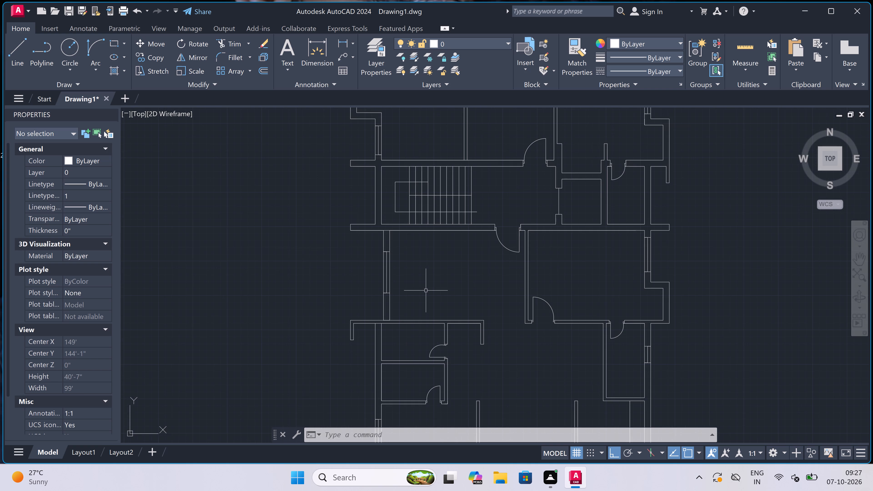
pyautogui.scroll(1, 370, 278)
pyautogui.write('tr')
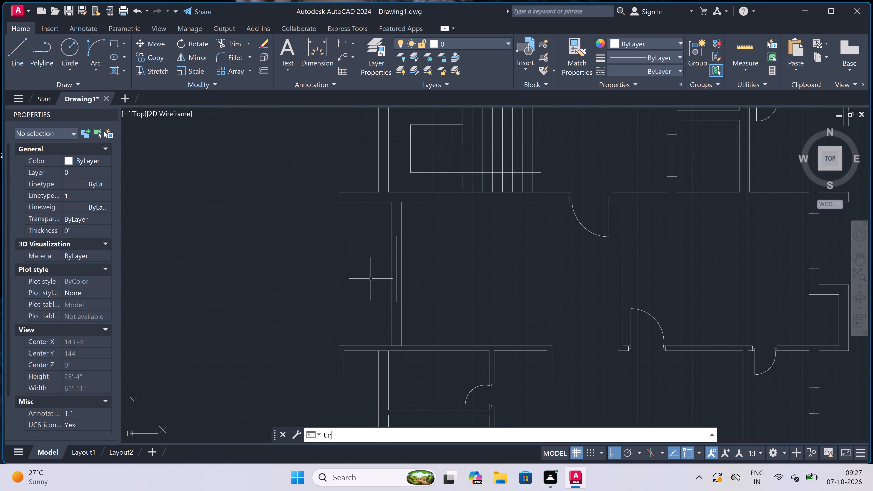
pyautogui.press('space')
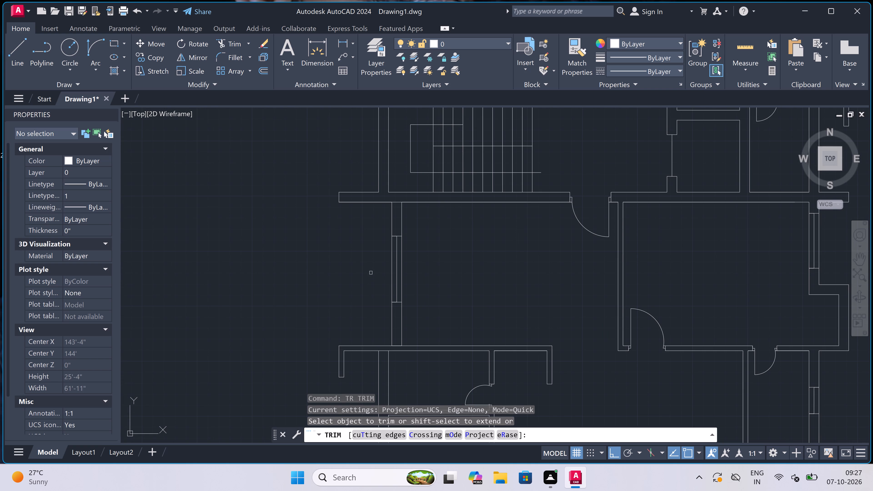
pyautogui.click(390, 250)
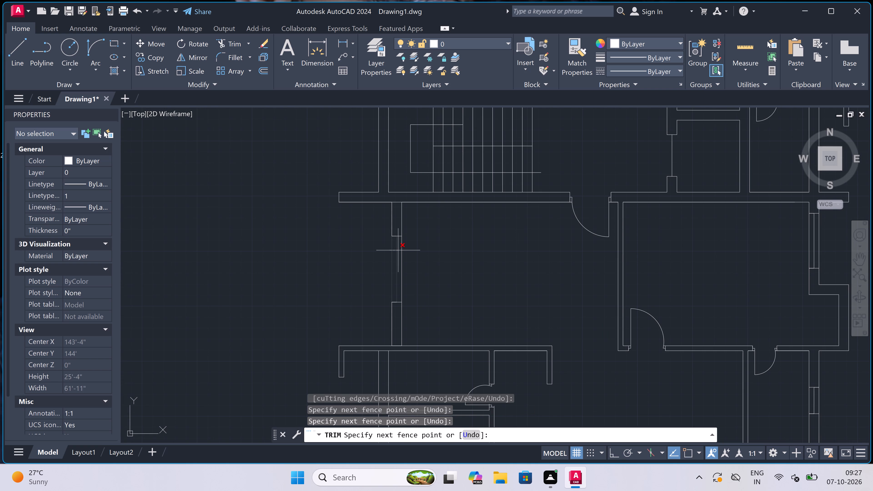
pyautogui.click(393, 251)
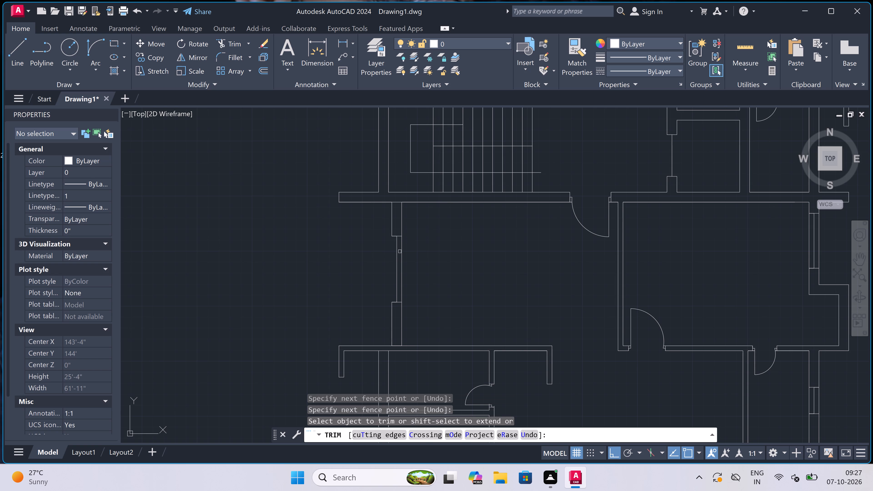
pyautogui.click(400, 251)
pyautogui.doubleClick(405, 247)
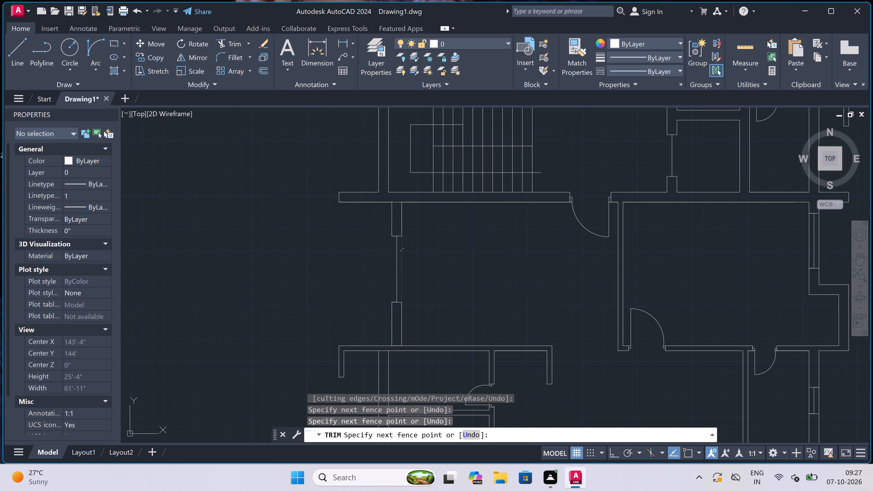
pyautogui.press('Escape')
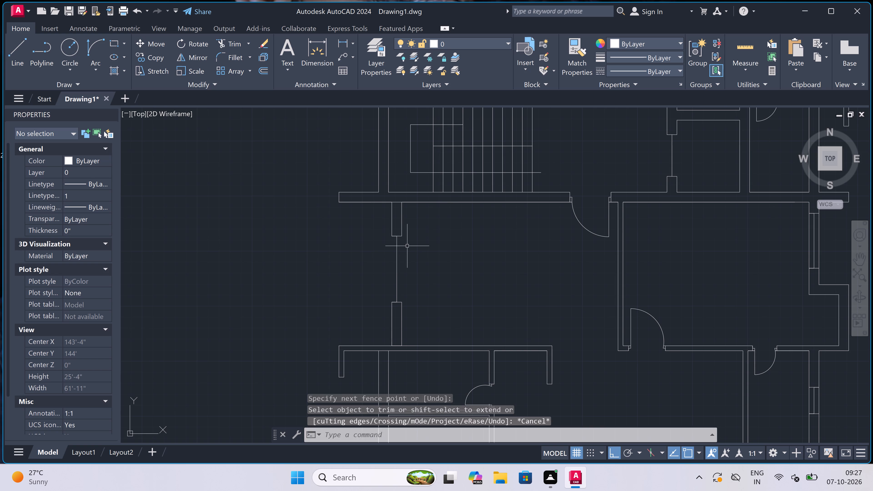
# Draw a vertical line closing the recess outside that window, from the upper wall's west end down to the lower wall's outer corner.
pyautogui.write('l')
pyautogui.press('space')
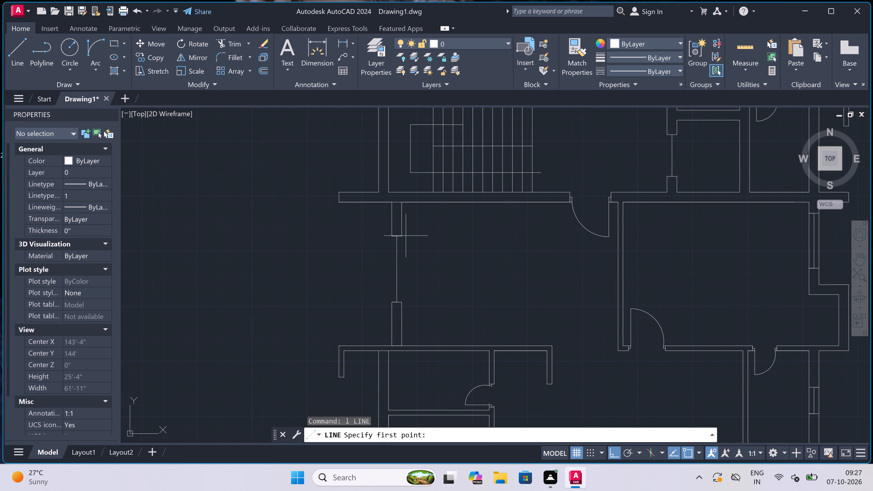
pyautogui.click(341, 202)
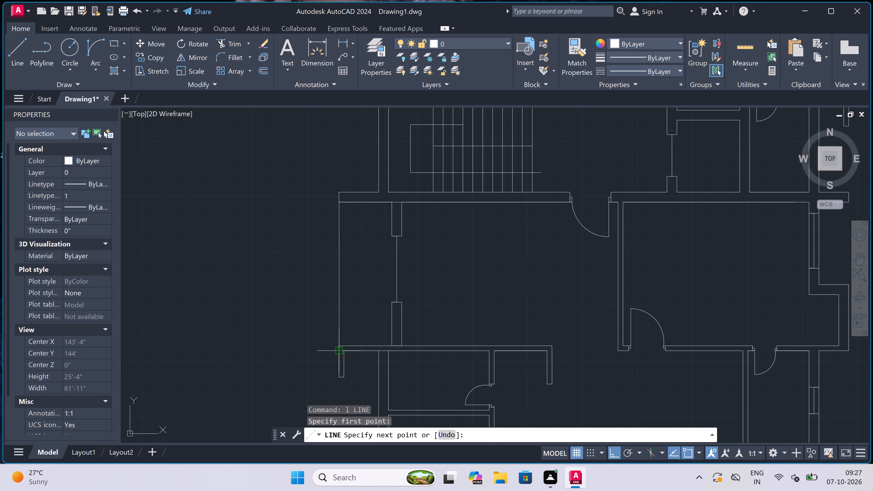
pyautogui.scroll(2, 341, 359)
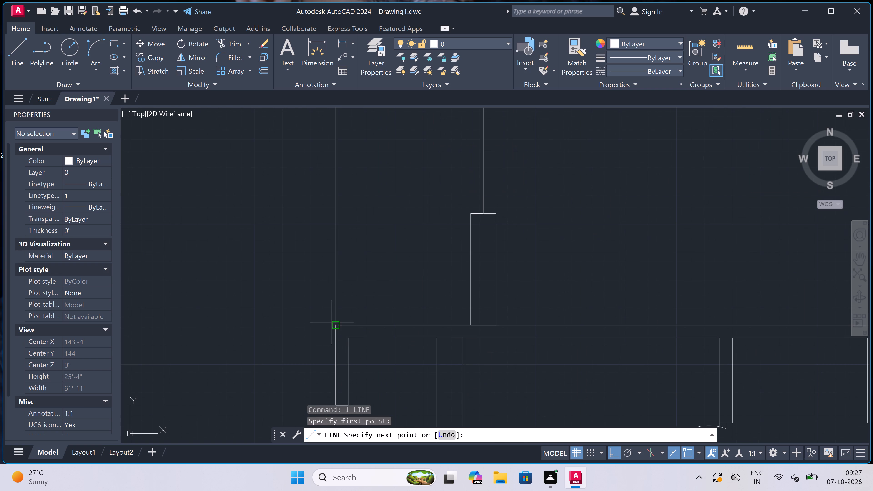
pyautogui.click(336, 328)
pyautogui.press('Escape')
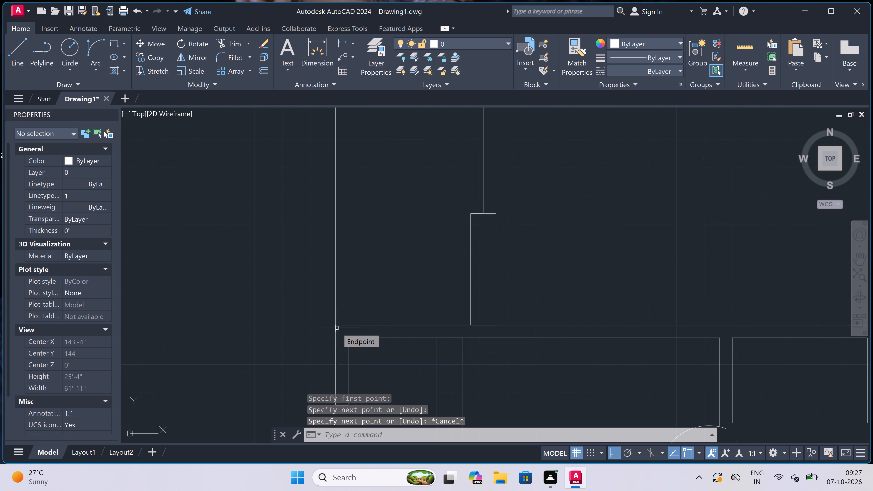
# Draw a line 4.5" below the lower wall's underside, from the vertical west wall across to the short return wall at the west end.
pyautogui.scroll(-2, 339, 307)
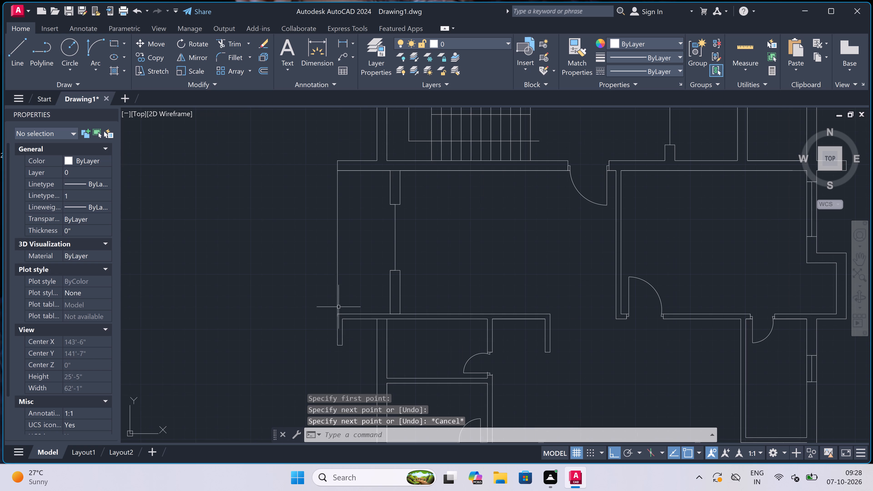
pyautogui.scroll(-1, 339, 307)
pyautogui.scroll(1, 369, 311)
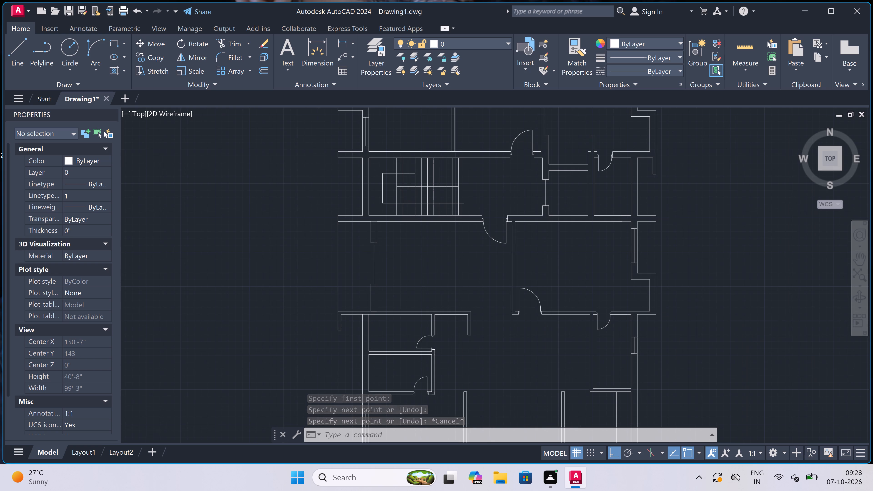
pyautogui.scroll(1, 369, 311)
pyautogui.scroll(-1, 367, 312)
pyautogui.scroll(2, 358, 337)
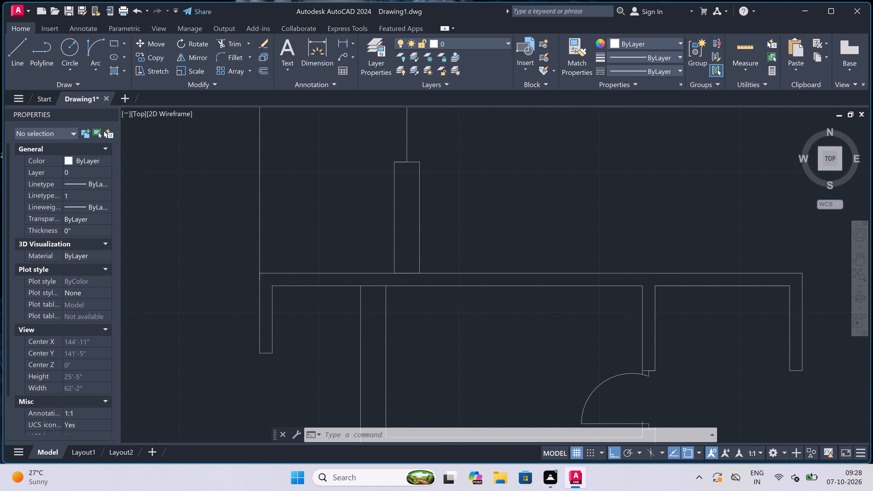
pyautogui.scroll(1, 308, 317)
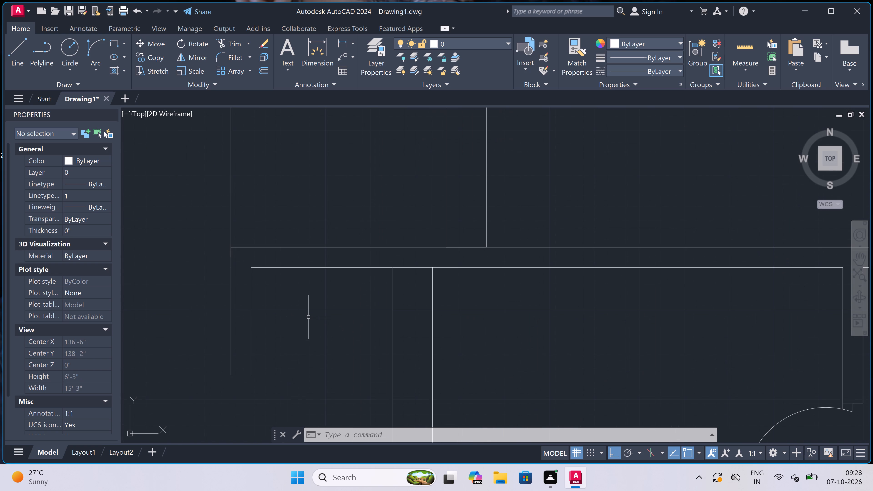
pyautogui.write('l')
pyautogui.press('space')
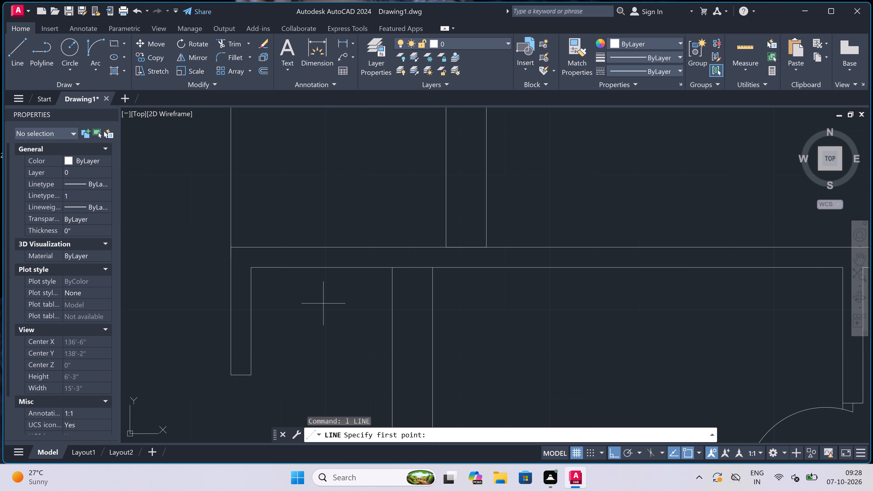
pyautogui.click(392, 266)
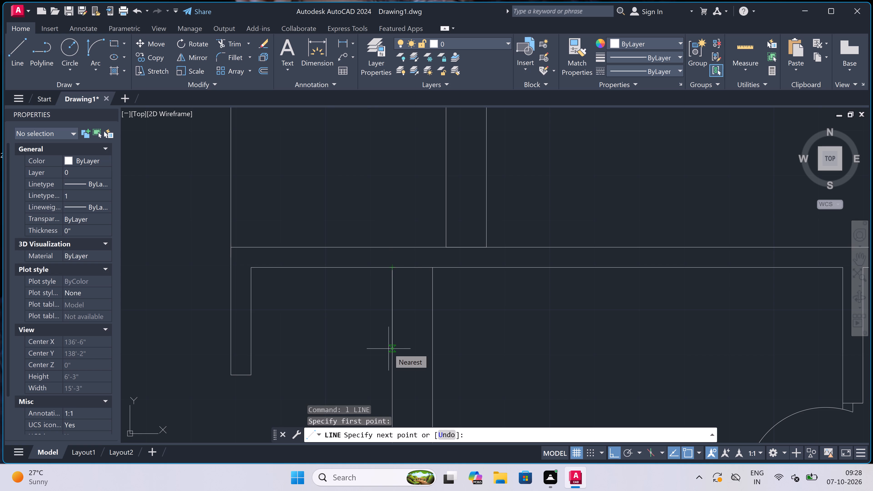
pyautogui.write('4.5')
pyautogui.write('"')
pyautogui.press('space')
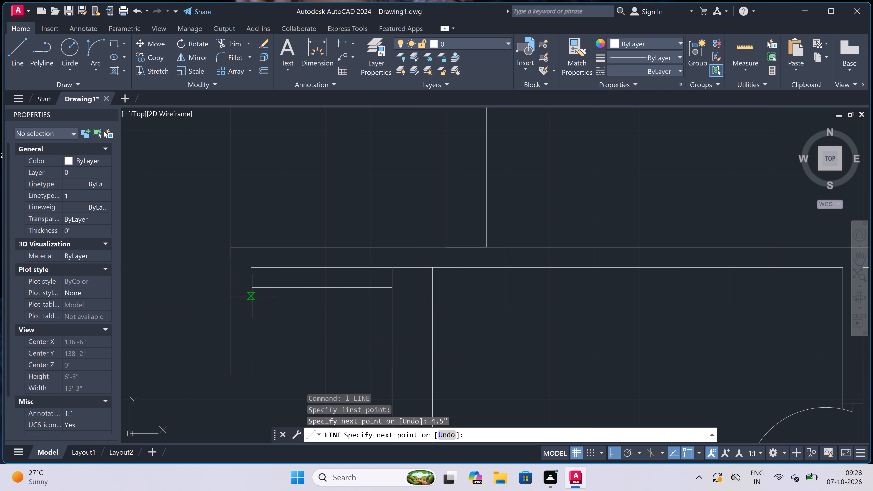
pyautogui.click(249, 289)
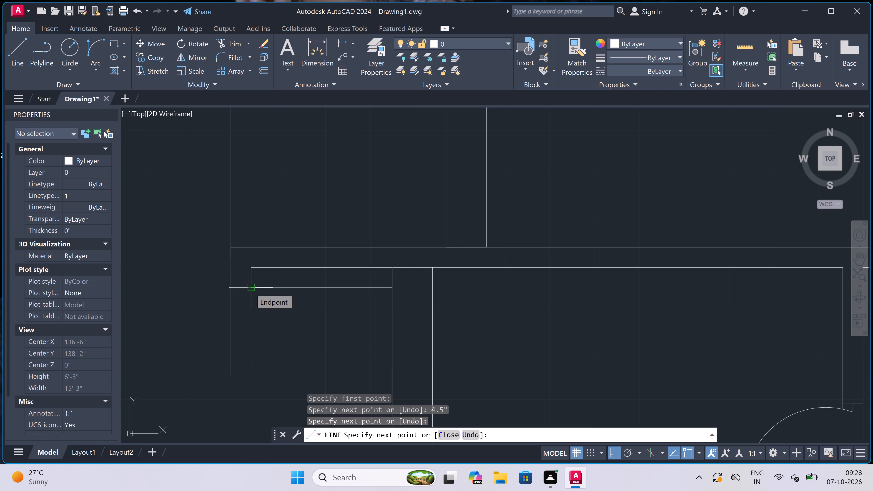
pyautogui.press('Escape')
# Trim the old underside line, the return wall's leftover piece and the crossing lines at the west wall junction, leaving the thickened wall open inside.
pyautogui.write('tr')
pyautogui.press('space')
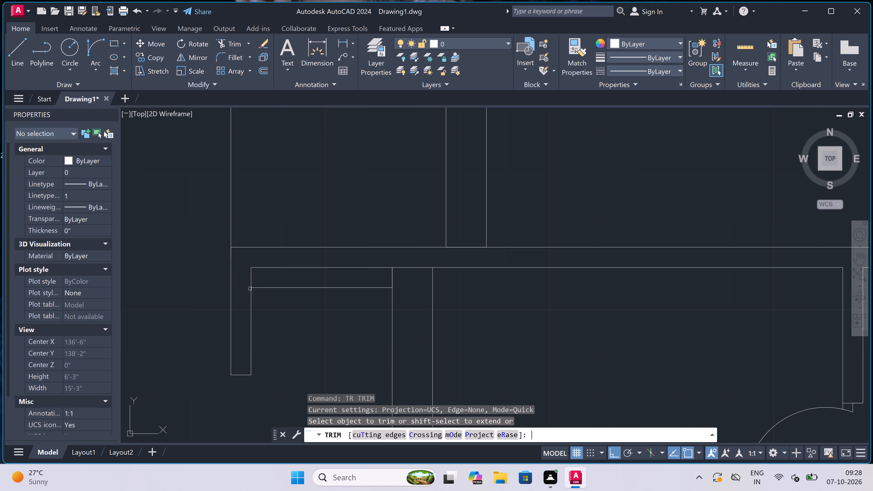
pyautogui.scroll(2, 245, 280)
pyautogui.click(245, 280)
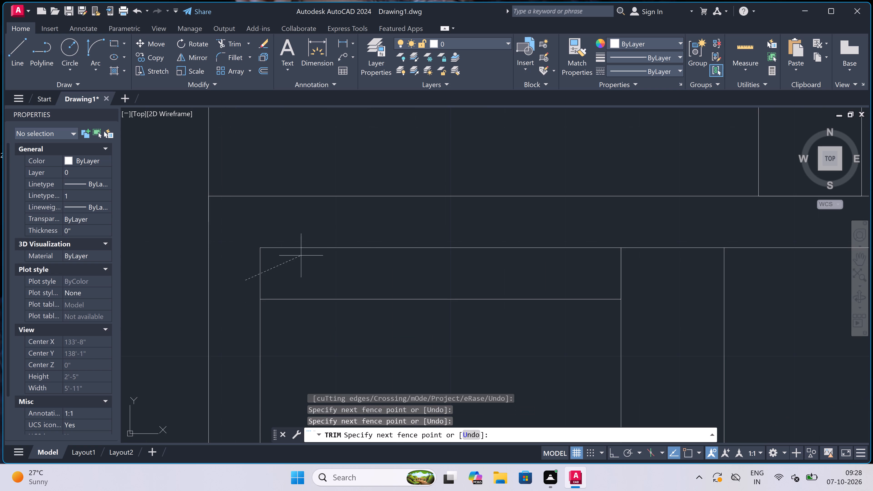
pyautogui.click(353, 232)
pyautogui.scroll(-4, 352, 232)
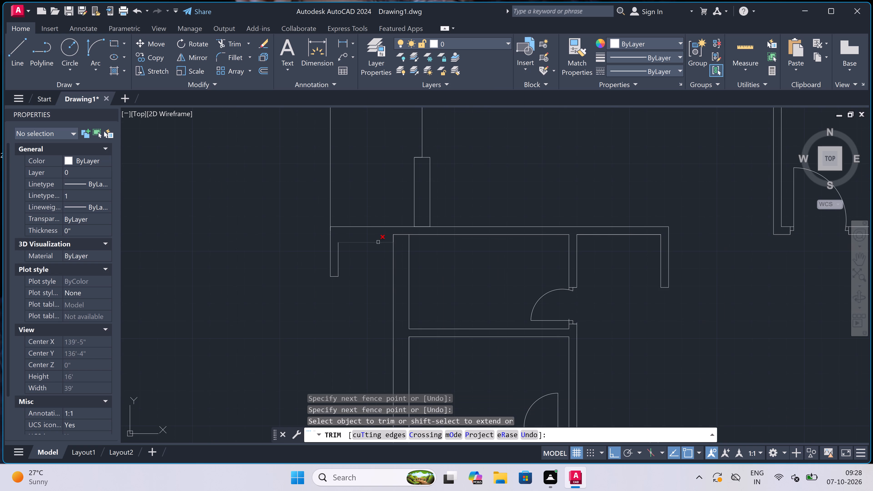
pyautogui.scroll(3, 386, 238)
pyautogui.click(387, 238)
pyautogui.click(450, 240)
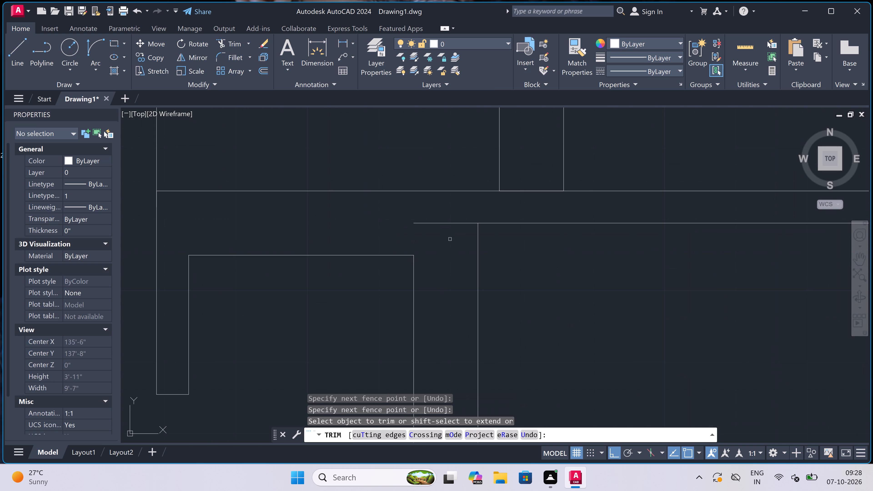
pyautogui.click(450, 239)
pyautogui.click(450, 224)
pyautogui.scroll(-3, 358, 236)
pyautogui.scroll(2, 370, 235)
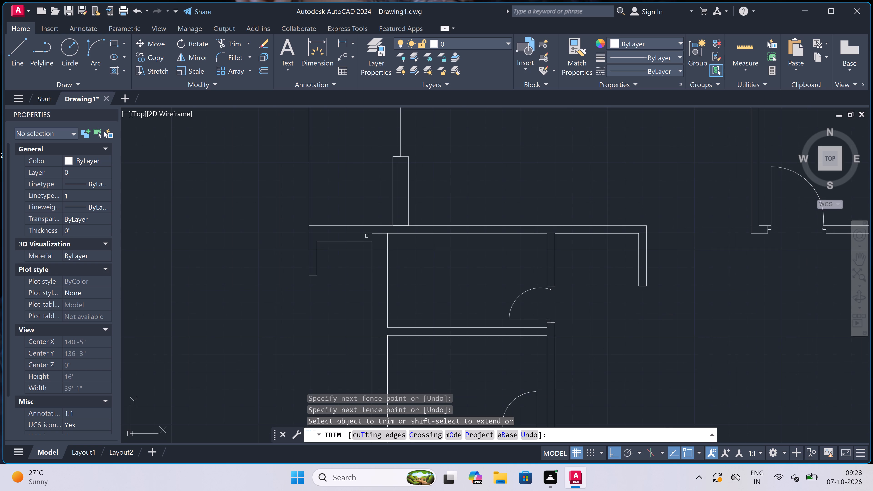
pyautogui.scroll(1, 370, 235)
pyautogui.click(406, 226)
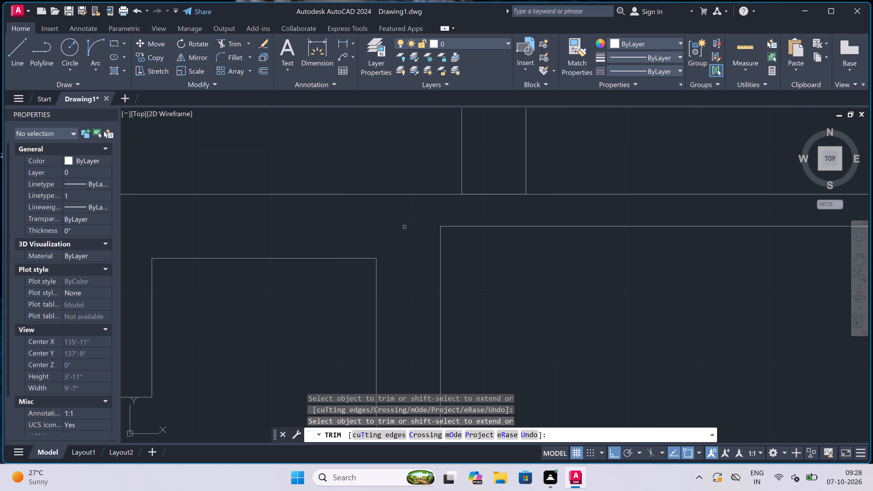
pyautogui.press('Escape')
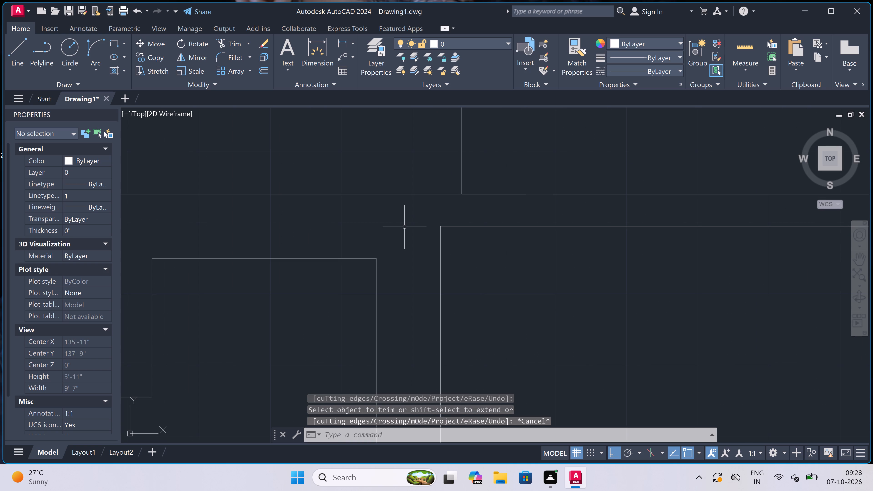
# Draw a jamb line straight across the west wall of the upper small room, just below the room's north wall.
pyautogui.scroll(-3, 346, 242)
pyautogui.scroll(1, 362, 257)
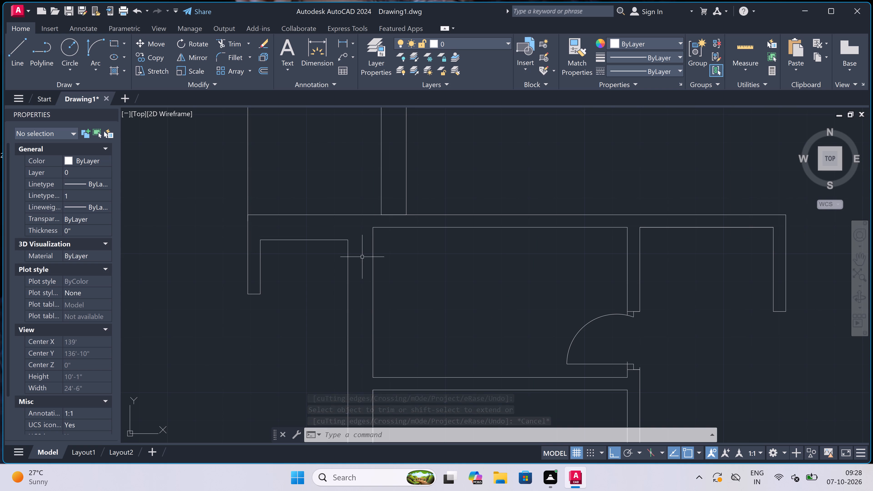
pyautogui.write('l')
pyautogui.press('space')
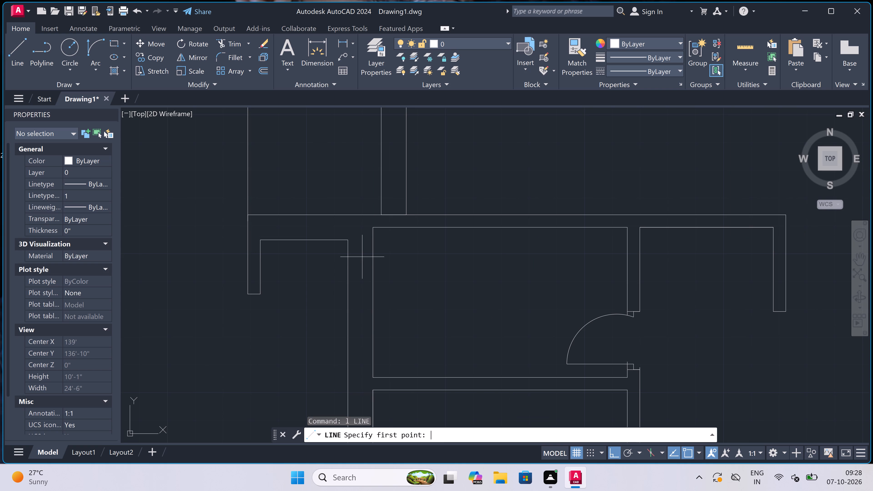
pyautogui.scroll(1, 358, 284)
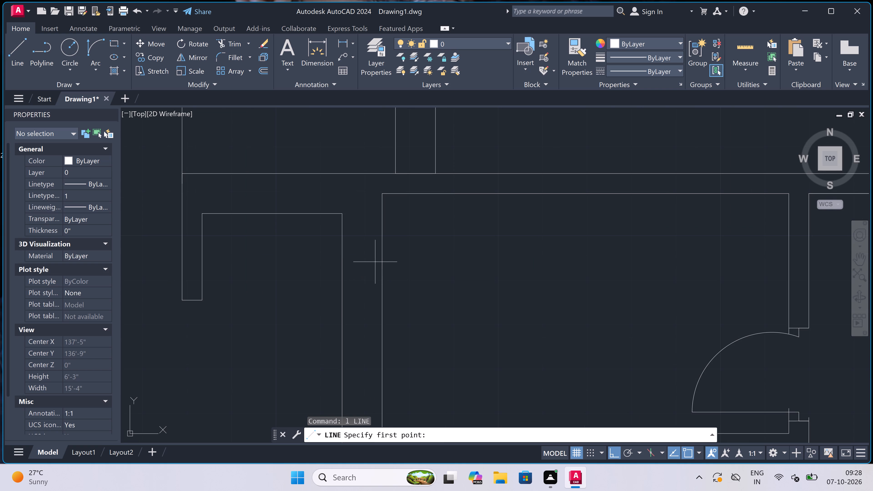
pyautogui.click(378, 261)
pyautogui.click(341, 261)
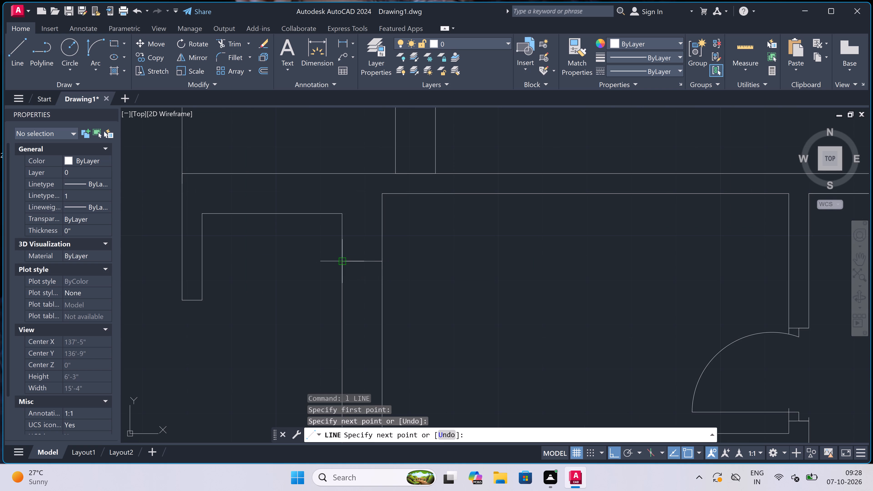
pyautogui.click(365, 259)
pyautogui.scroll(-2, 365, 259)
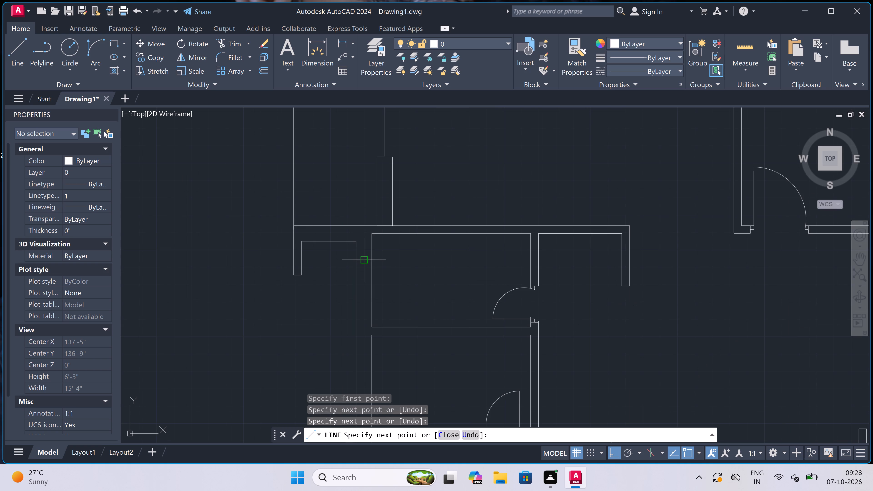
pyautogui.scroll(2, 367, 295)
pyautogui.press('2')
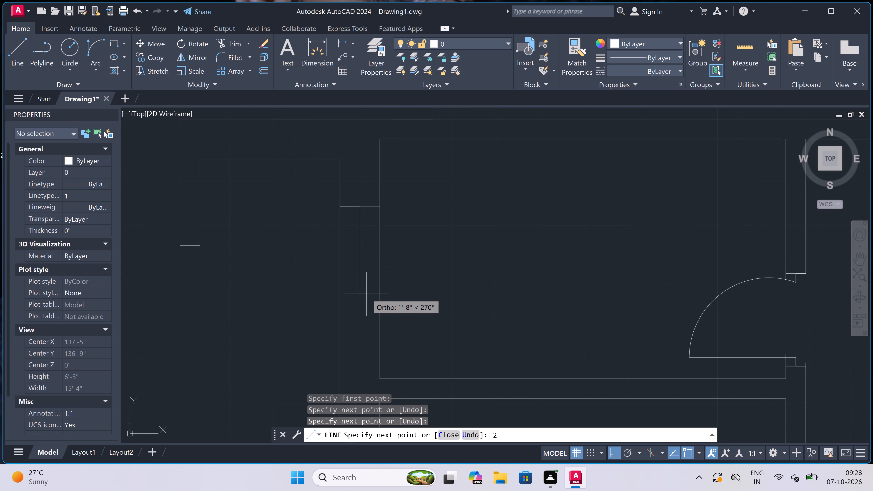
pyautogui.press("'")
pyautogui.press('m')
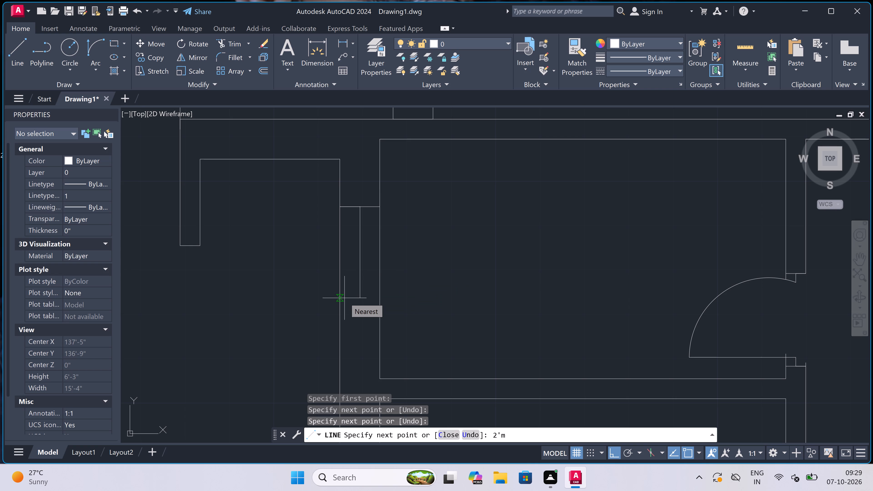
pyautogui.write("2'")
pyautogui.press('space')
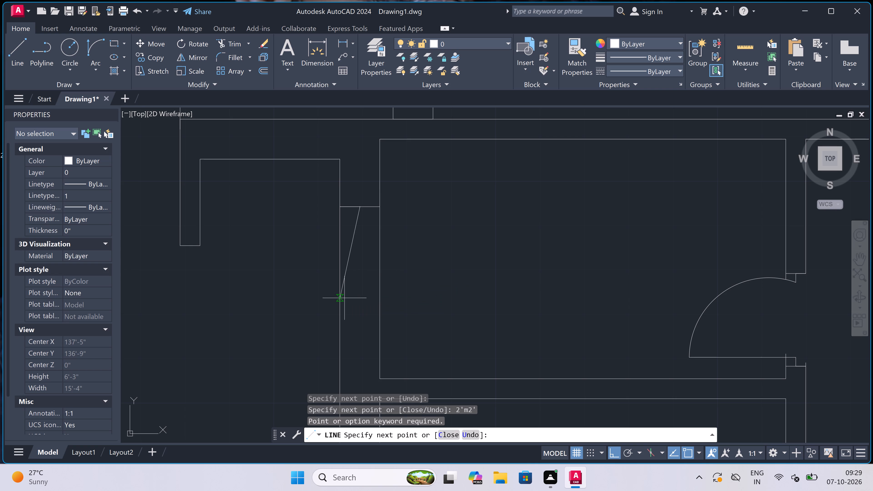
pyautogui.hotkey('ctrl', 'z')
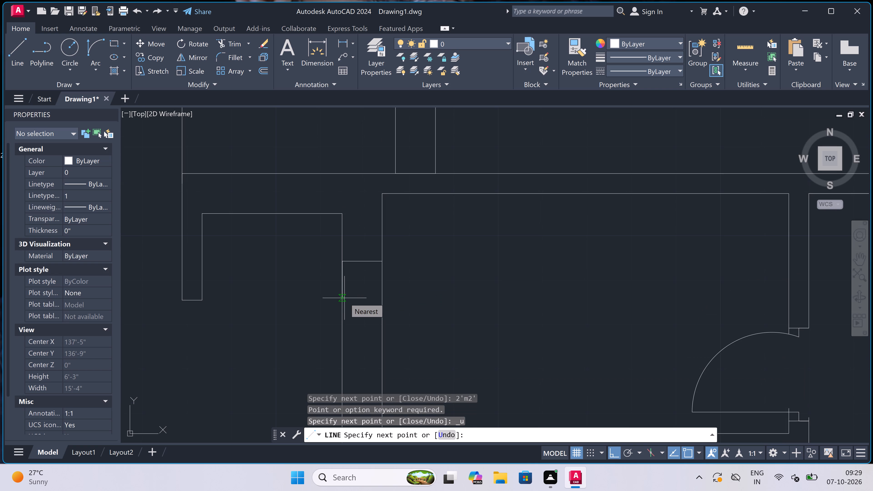
# Draw a 2' window centre line southward from the jamb's midpoint and close its end with a jamb across both wall faces.
pyautogui.click(362, 261)
pyautogui.scroll(1, 358, 330)
pyautogui.scroll(-2, 359, 244)
pyautogui.scroll(3, 360, 282)
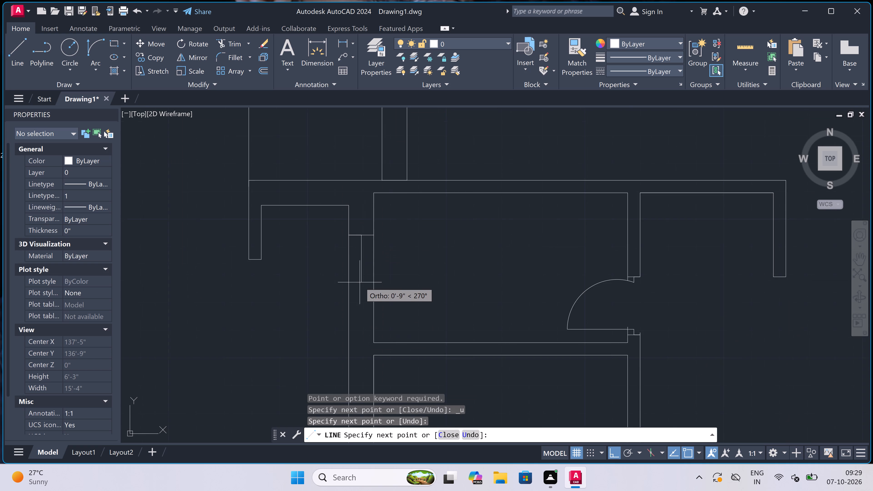
pyautogui.write("2'")
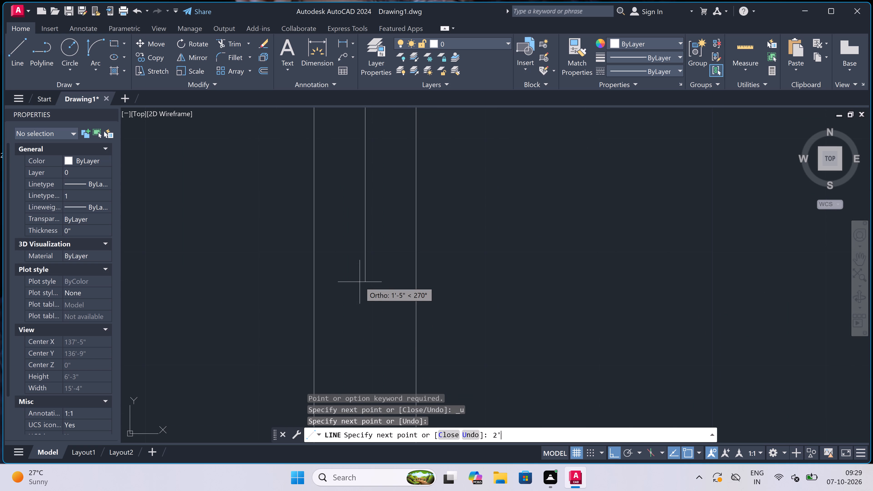
pyautogui.press('space')
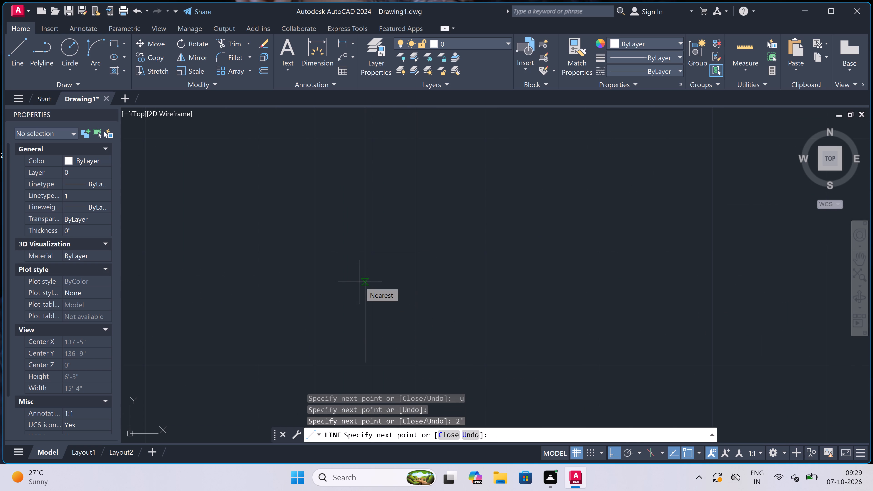
pyautogui.scroll(-2, 360, 282)
pyautogui.scroll(2, 366, 313)
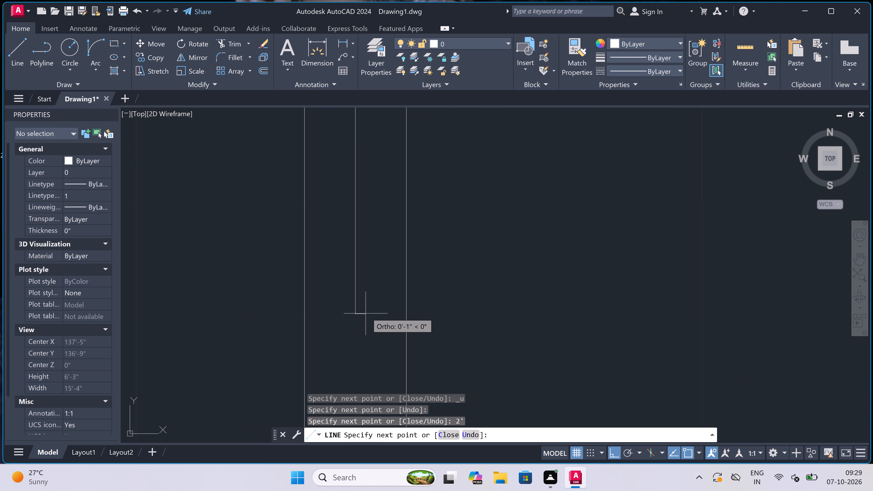
pyautogui.click(403, 315)
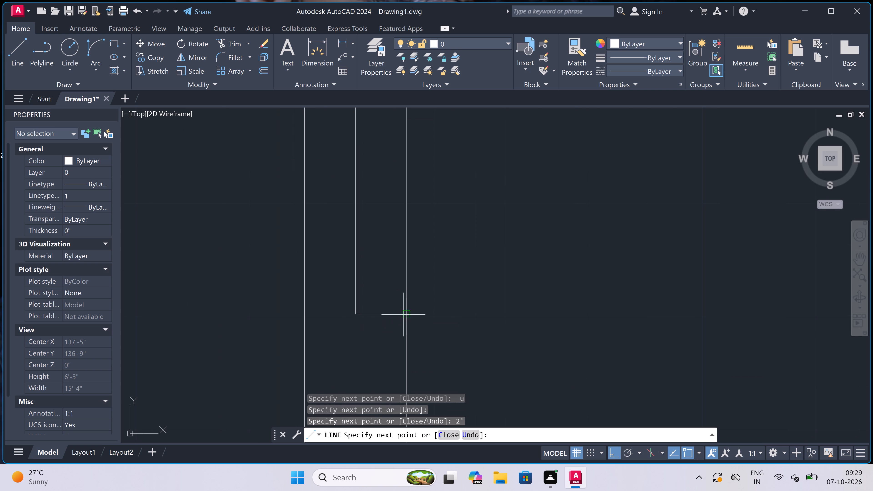
pyautogui.moveTo(305, 316); pyautogui.dragTo(303, 318)
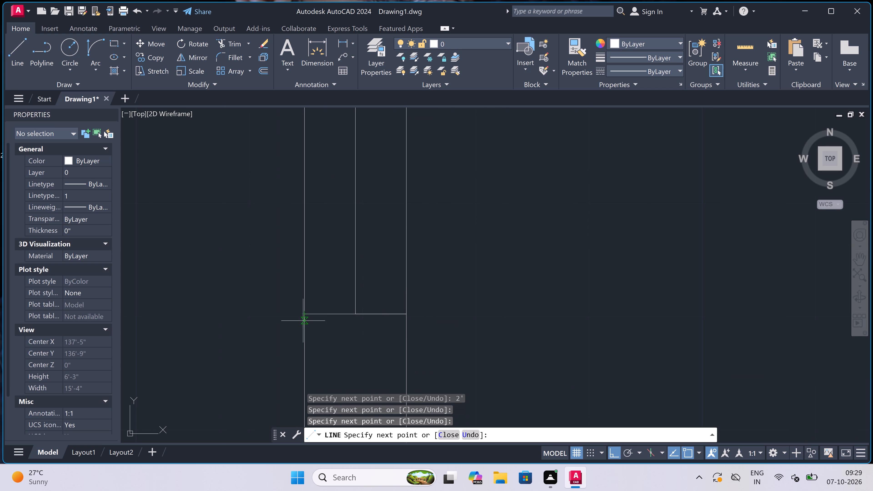
pyautogui.press('Escape')
# Draw a window in the lower small room's west wall, with a 2' centre line running north between two jambs spanning the wall.
pyautogui.press('space')
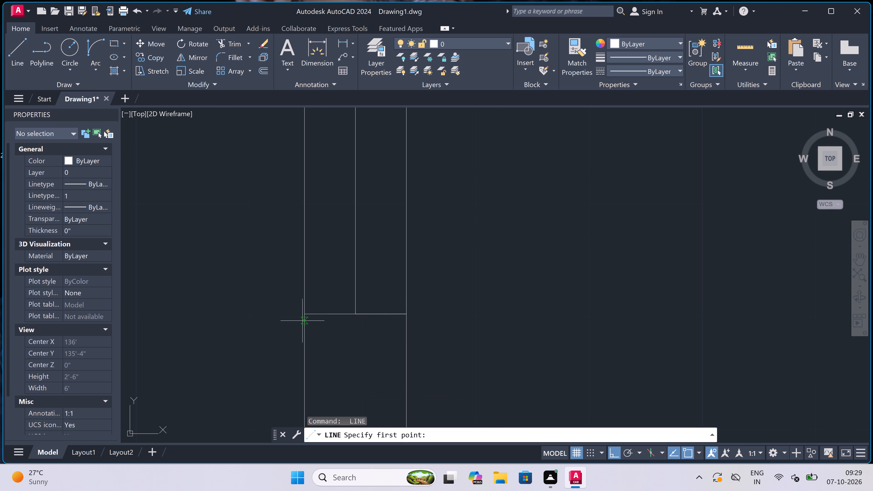
pyautogui.scroll(-4, 292, 293)
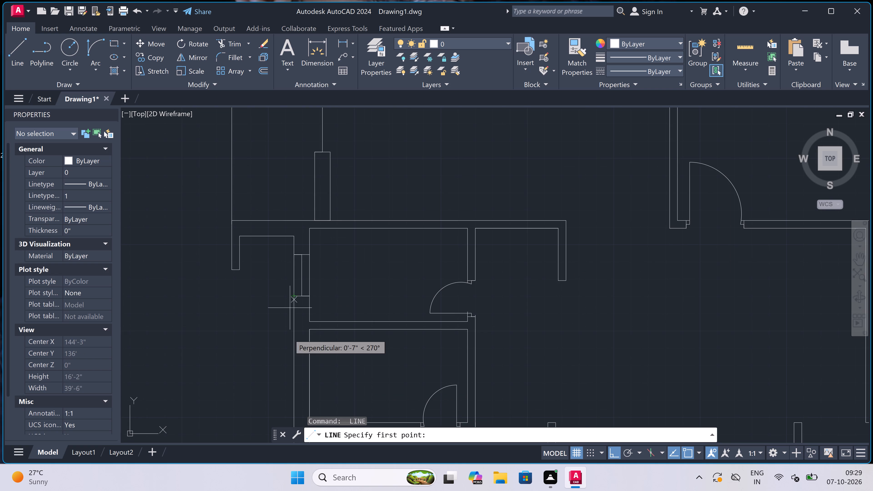
pyautogui.scroll(-4, 290, 336)
pyautogui.scroll(4, 297, 347)
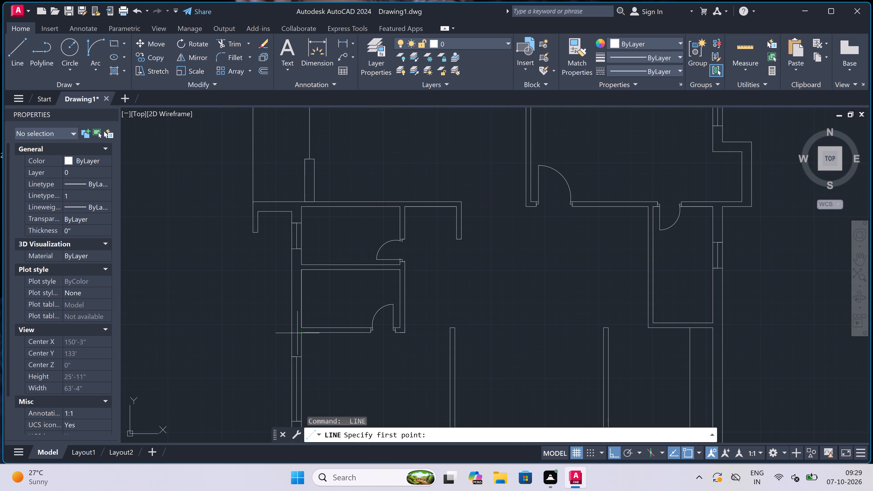
pyautogui.scroll(2, 298, 321)
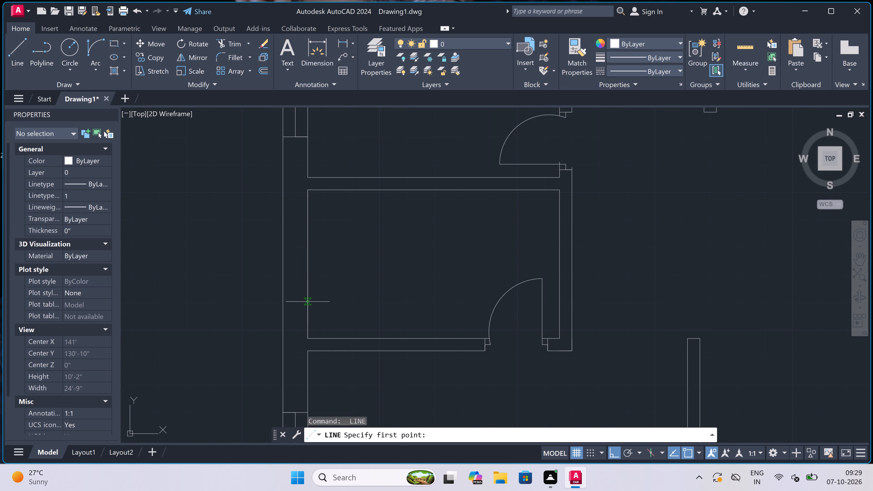
pyautogui.click(309, 301)
pyautogui.click(284, 300)
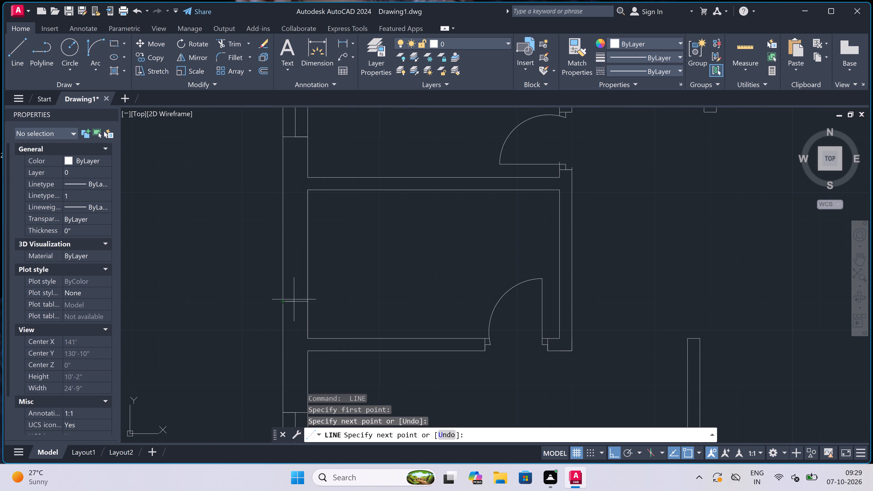
pyautogui.click(297, 300)
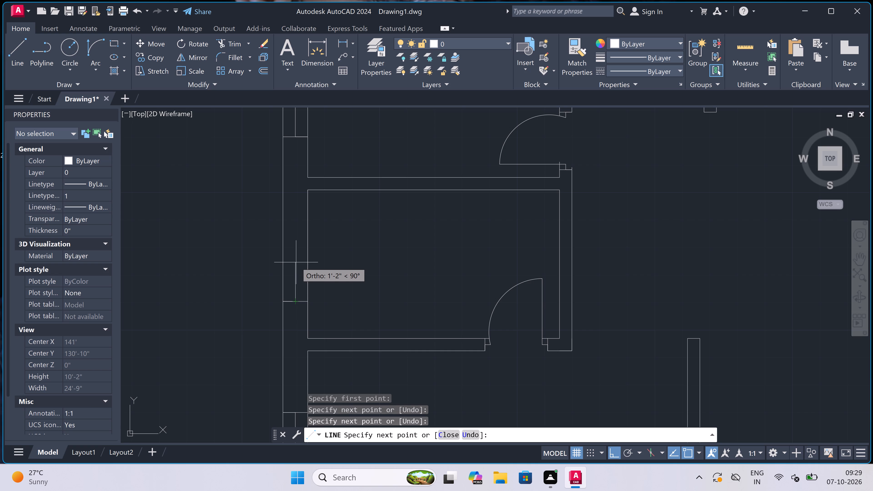
pyautogui.write("2'")
pyautogui.press('space')
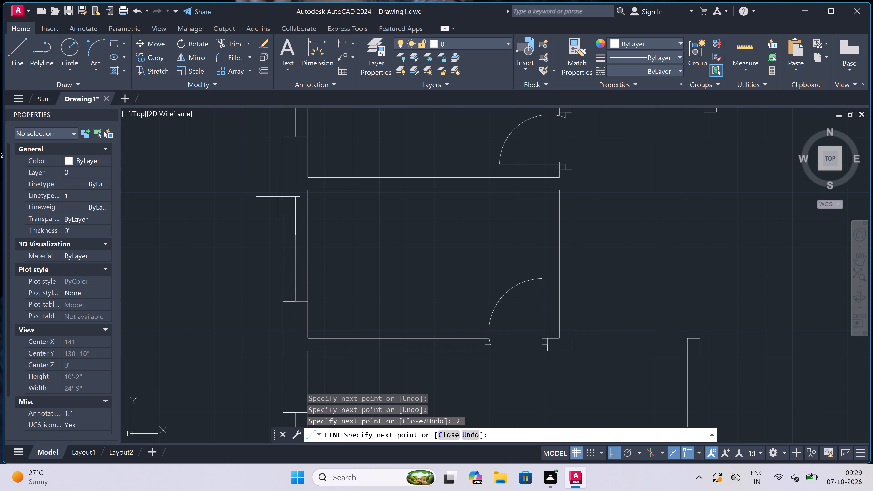
pyautogui.click(280, 237)
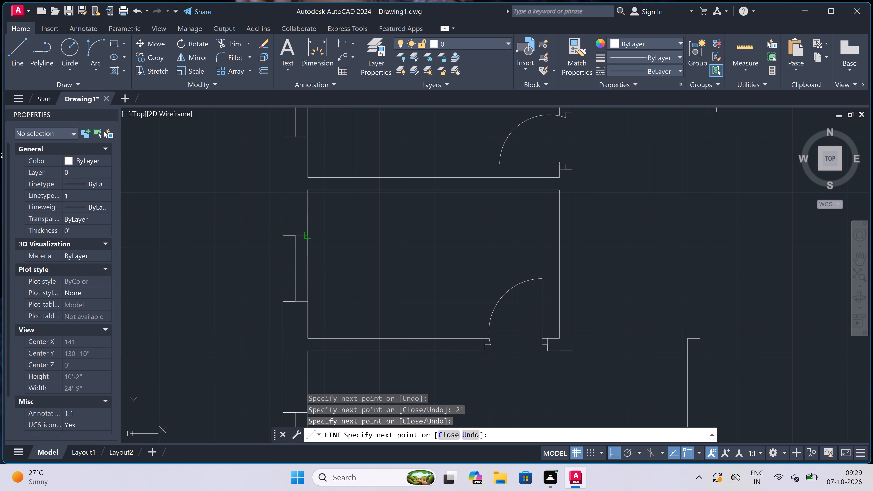
pyautogui.click(310, 235)
pyautogui.press('Escape')
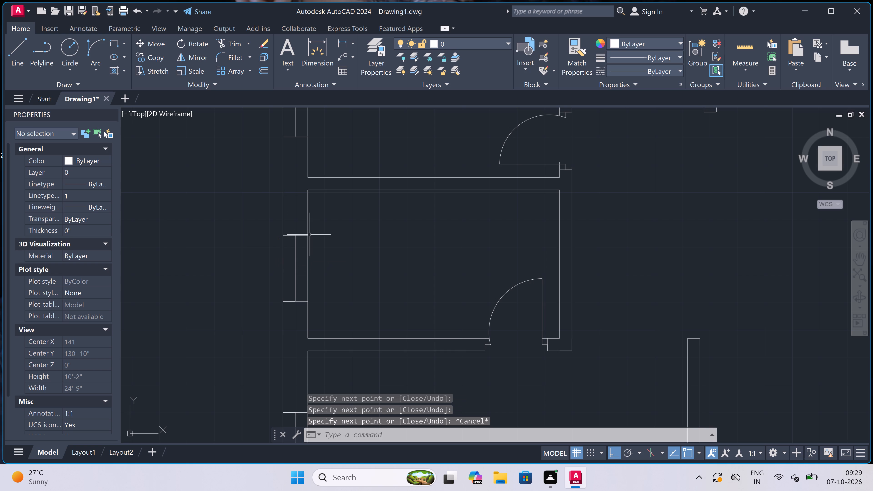
# Draw the outer and inner face lines across the opening in the recessed south wall, joining the jamb corners on both sides of its centre line.
pyautogui.scroll(-3, 302, 248)
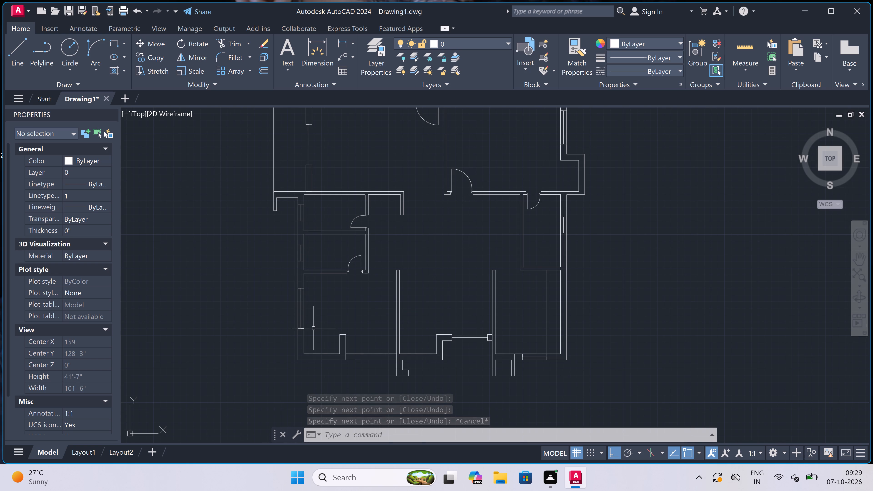
pyautogui.scroll(1, 314, 328)
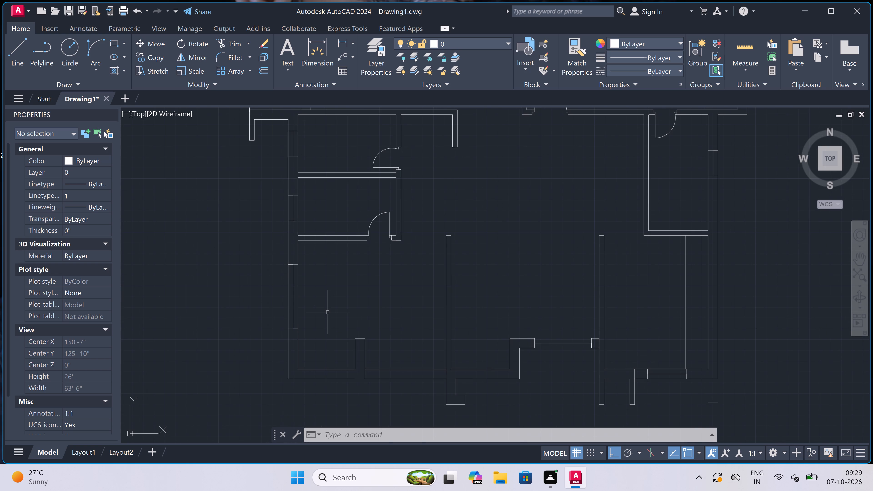
pyautogui.scroll(-2, 328, 312)
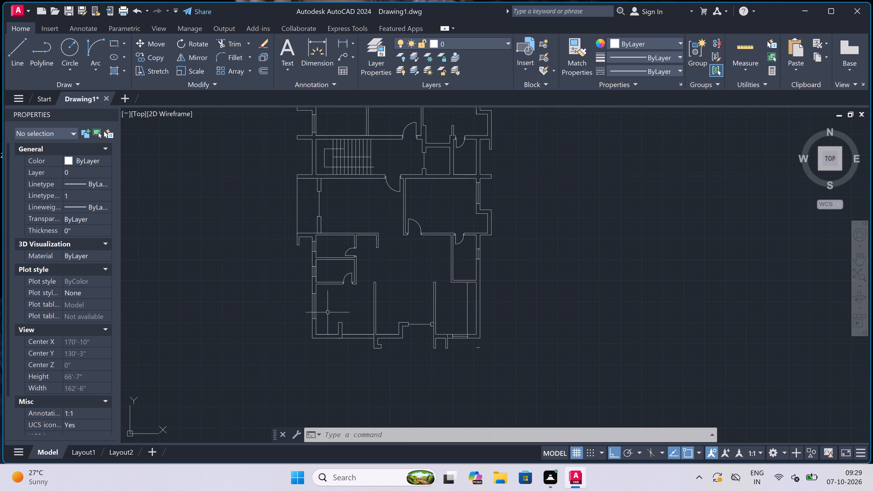
pyautogui.scroll(-1, 328, 312)
pyautogui.scroll(3, 363, 315)
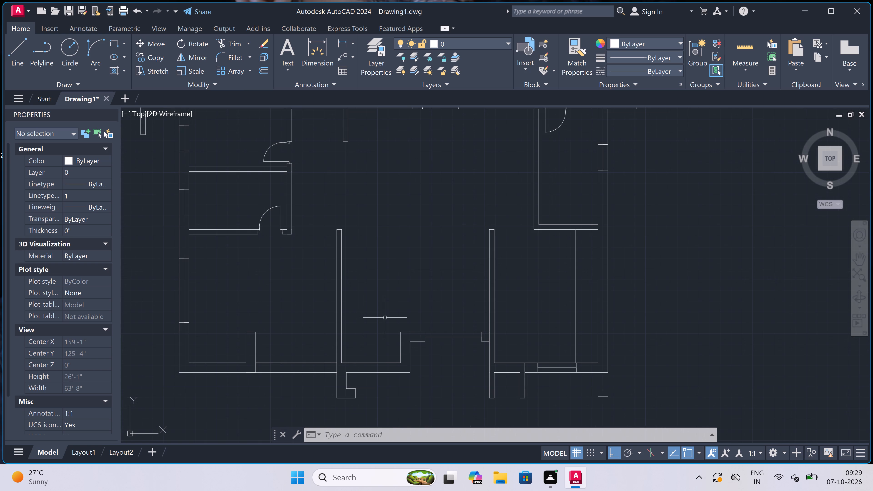
pyautogui.scroll(2, 455, 369)
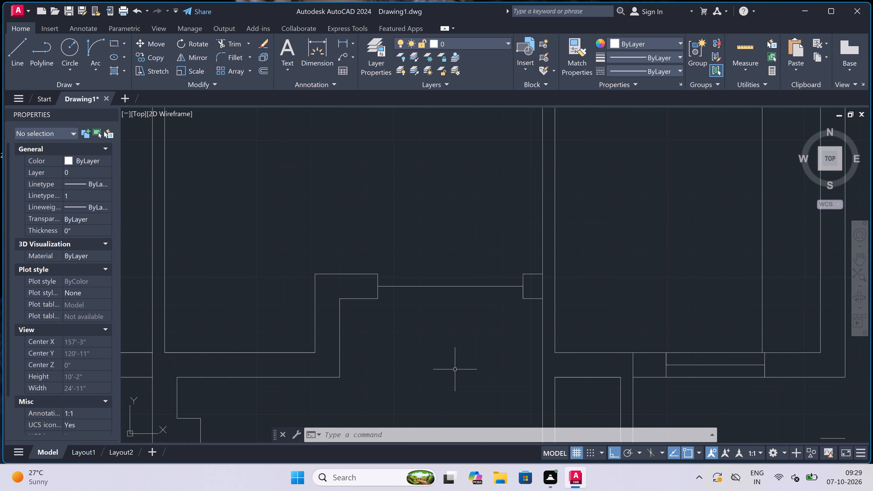
pyautogui.press('space')
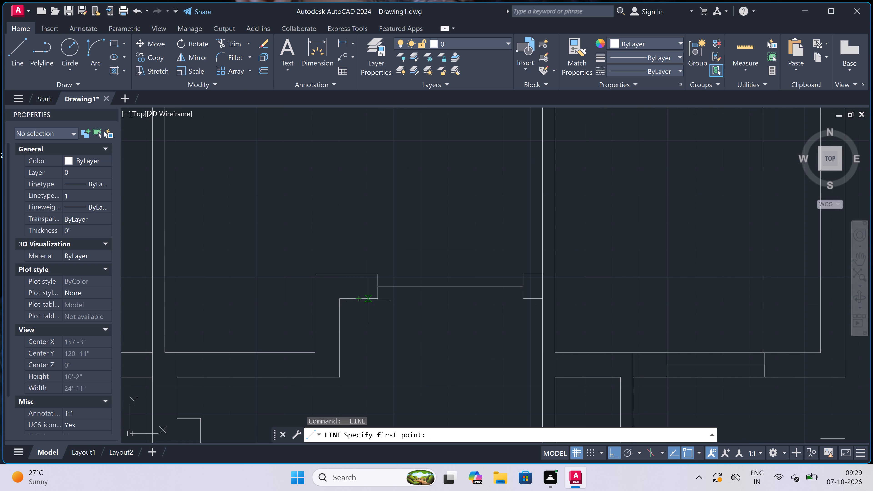
pyautogui.click(376, 299)
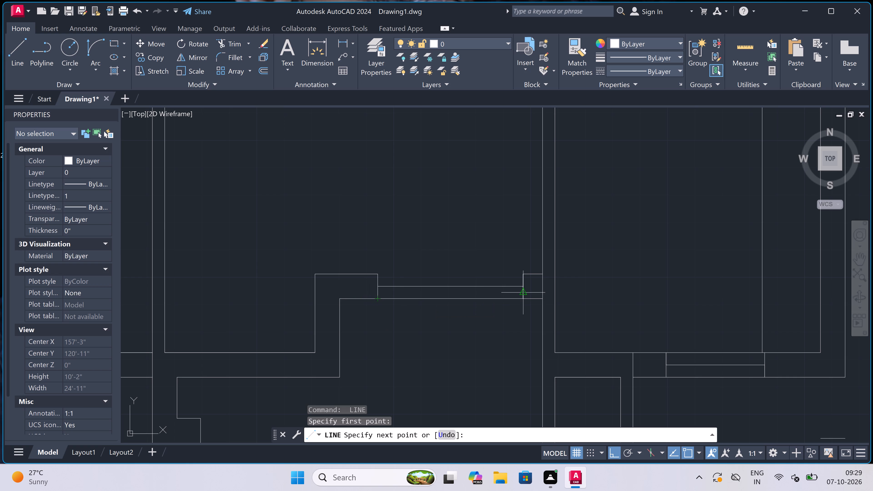
pyautogui.click(521, 298)
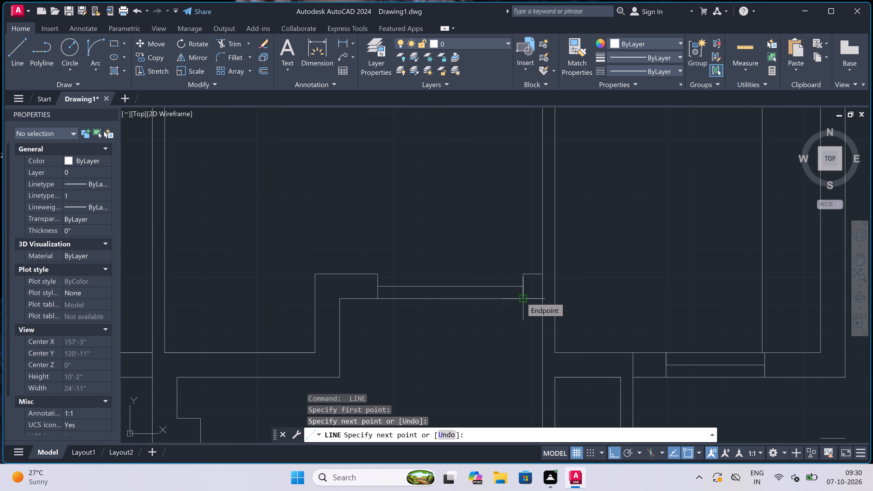
pyautogui.press('Escape')
pyautogui.press('space')
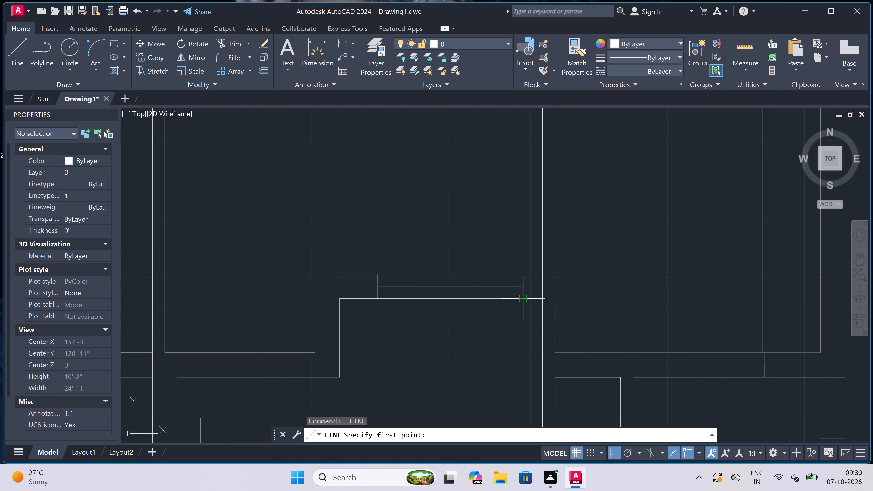
pyautogui.click(379, 275)
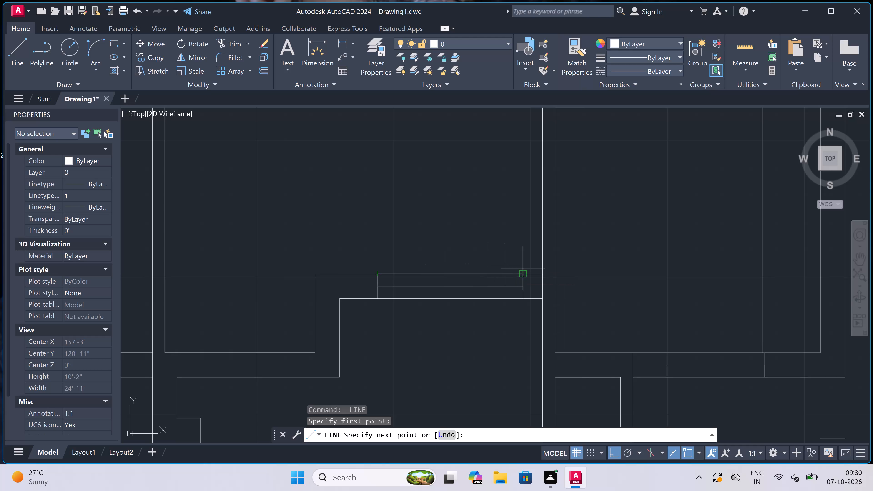
pyautogui.click(522, 273)
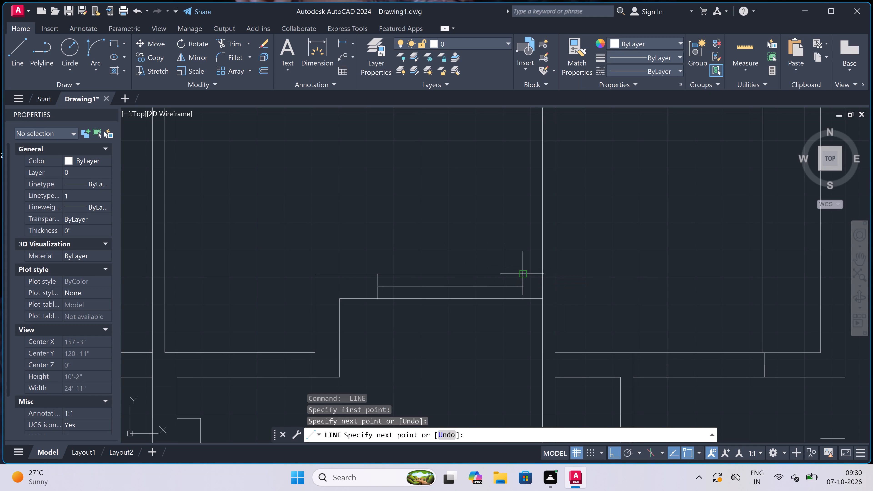
# Trim the partition's west face line where it crosses the east end of the recessed south wall.
pyautogui.press('Escape')
pyautogui.write('tr')
pyautogui.press('space')
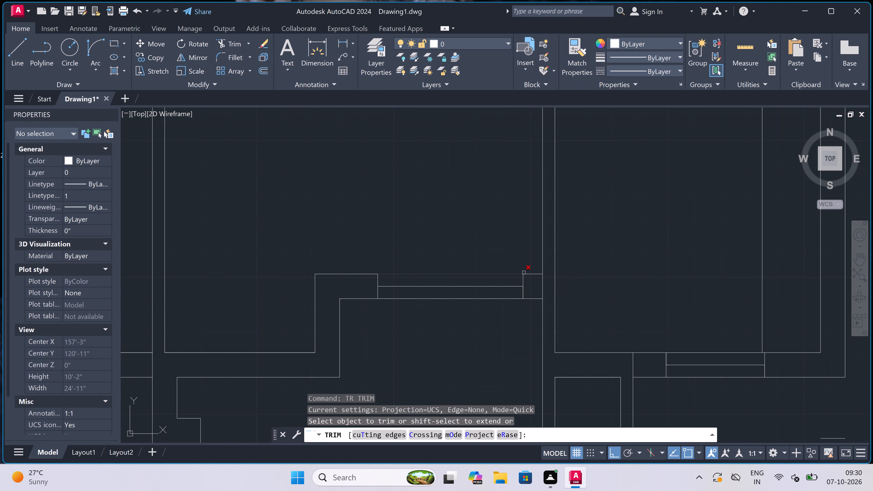
pyautogui.scroll(1, 533, 289)
pyautogui.moveTo(533, 285); pyautogui.dragTo(534, 289)
pyautogui.click(552, 281)
pyautogui.scroll(-2, 298, 305)
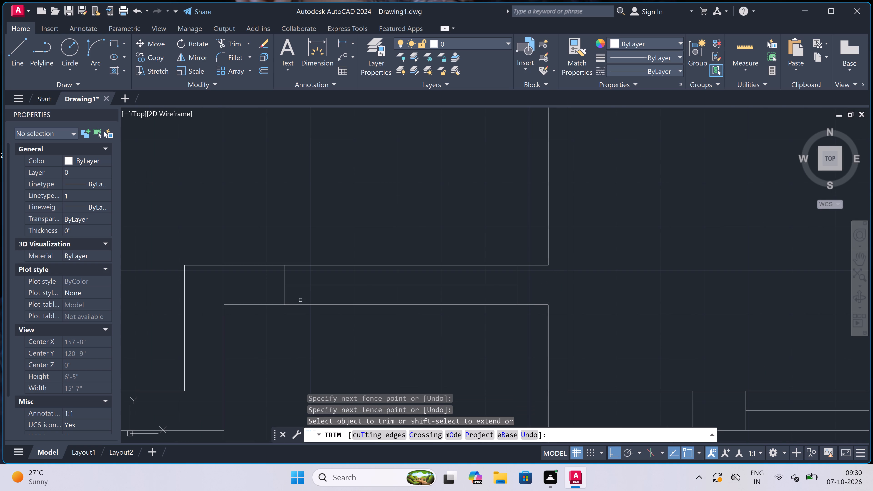
# Remove the stray short line below the plan's south-east corner with Trim.
pyautogui.scroll(-1, 298, 307)
pyautogui.scroll(-2, 313, 323)
pyautogui.scroll(2, 361, 335)
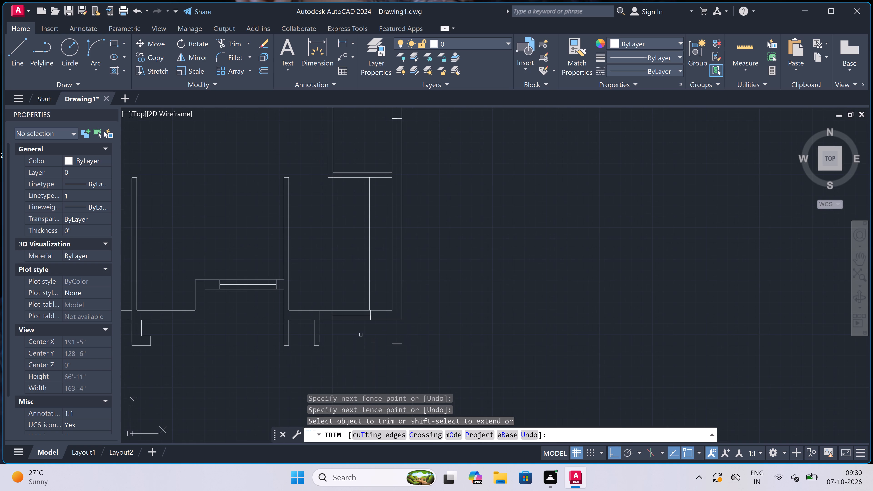
pyautogui.scroll(2, 289, 385)
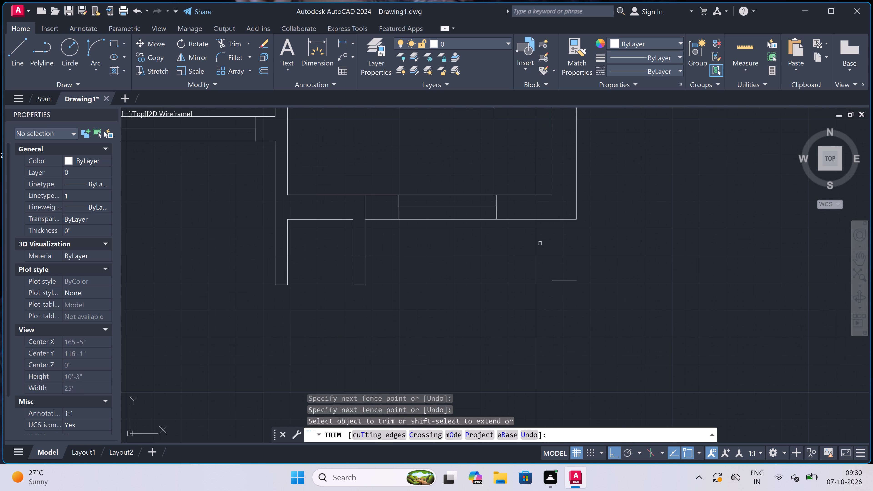
pyautogui.click(569, 253)
pyautogui.click(558, 363)
pyautogui.press('Escape')
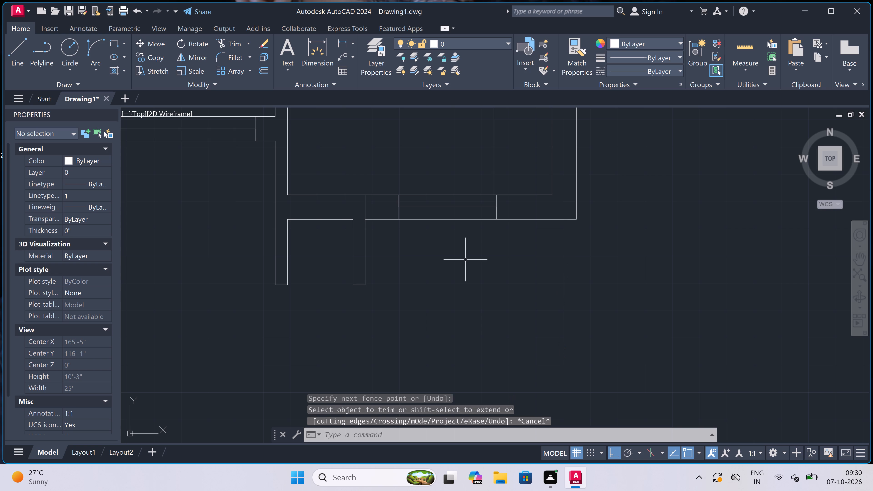
# Draw a jamb across the upper-west small room's east wall near its south end, with a 2" stop northward from its midpoint and a 2' door leaf westward.
pyautogui.scroll(-1, 465, 260)
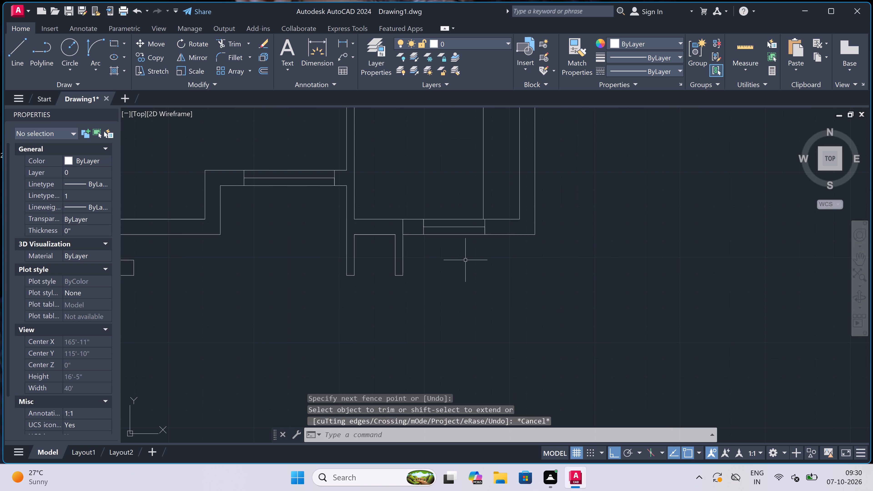
pyautogui.scroll(-3, 465, 260)
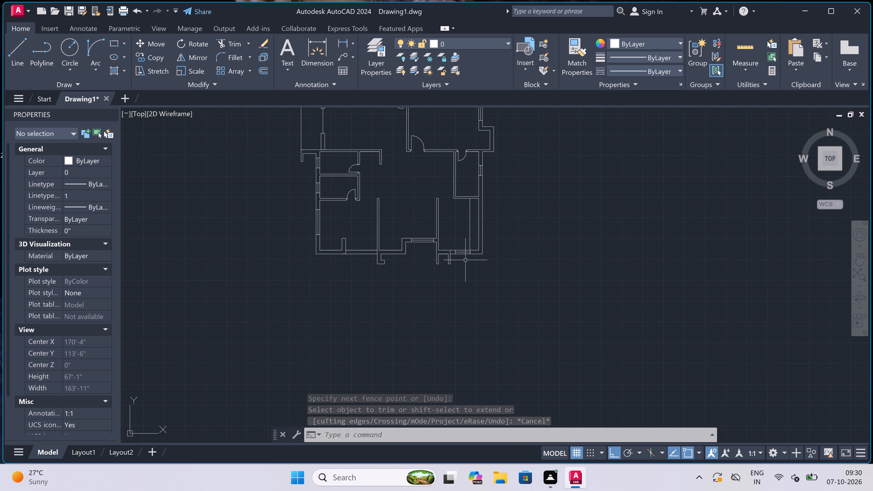
pyautogui.scroll(-2, 465, 260)
pyautogui.scroll(-1, 450, 219)
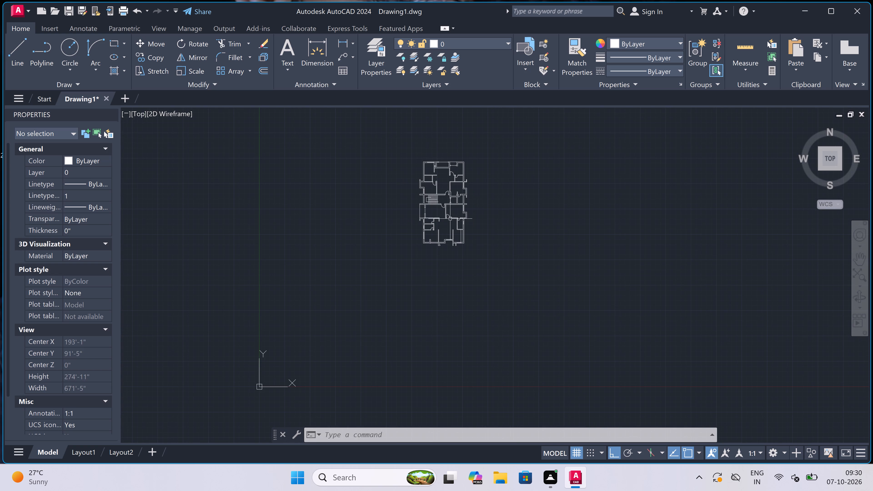
pyautogui.scroll(2, 425, 180)
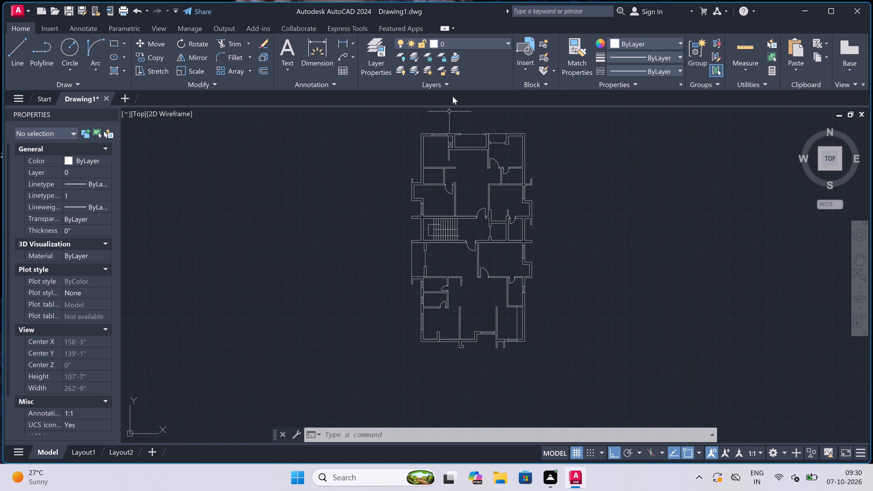
pyautogui.scroll(2, 448, 117)
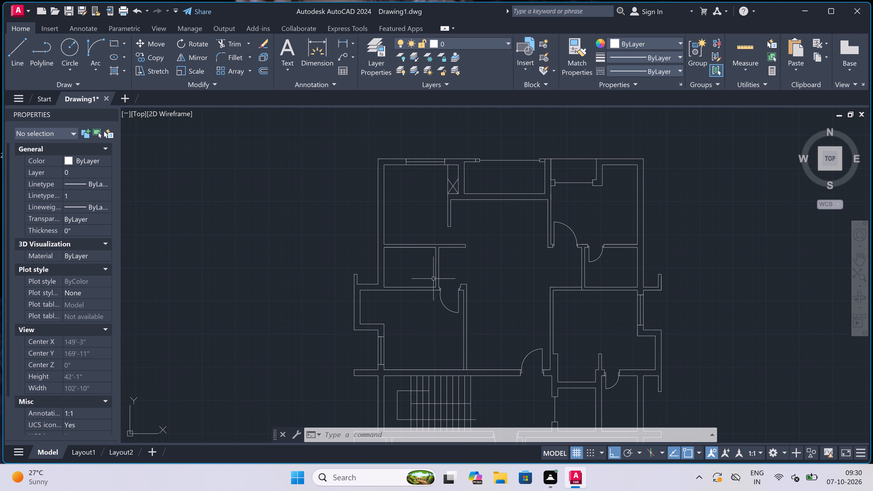
pyautogui.scroll(2, 433, 279)
pyautogui.scroll(1, 457, 273)
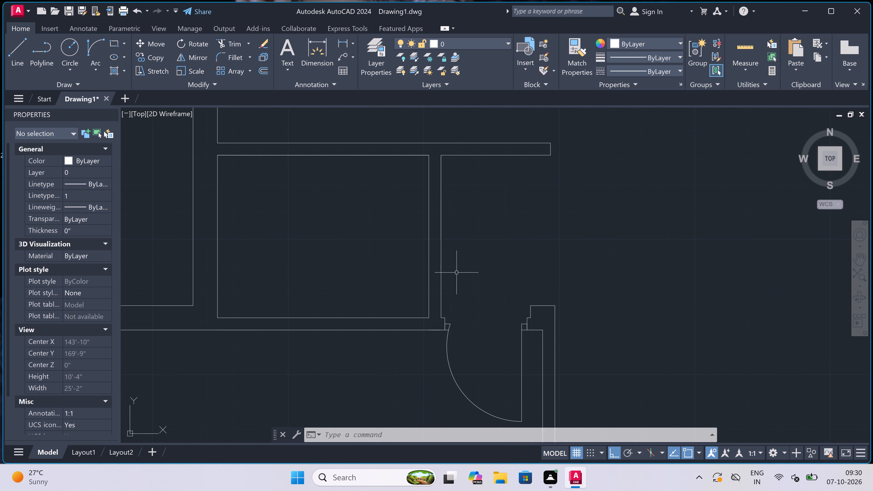
pyautogui.write('l')
pyautogui.press('space')
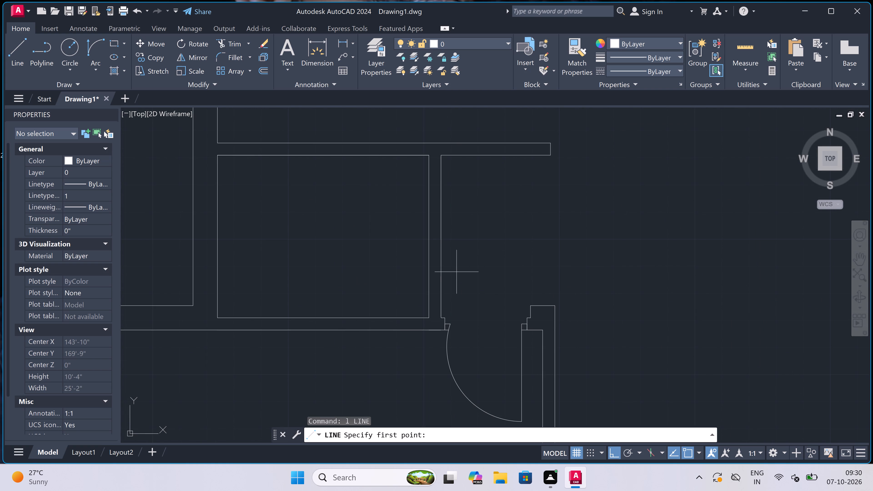
pyautogui.scroll(2, 439, 296)
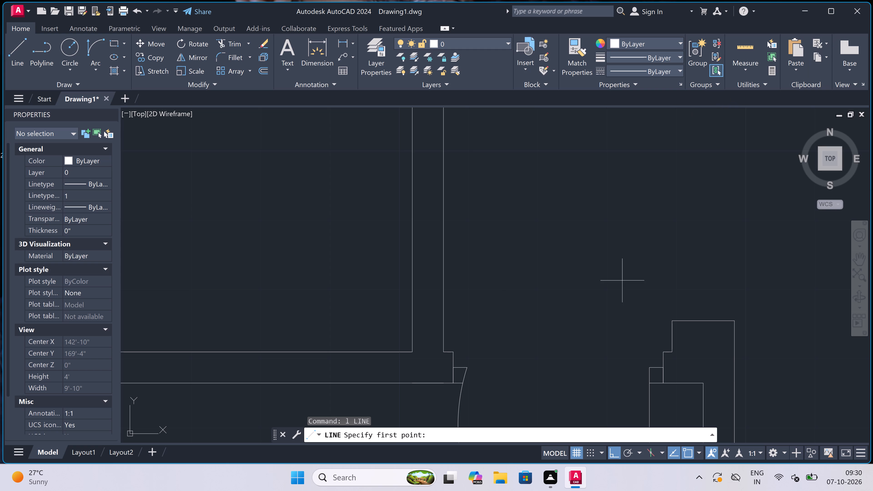
pyautogui.scroll(-2, 436, 314)
pyautogui.scroll(1, 436, 316)
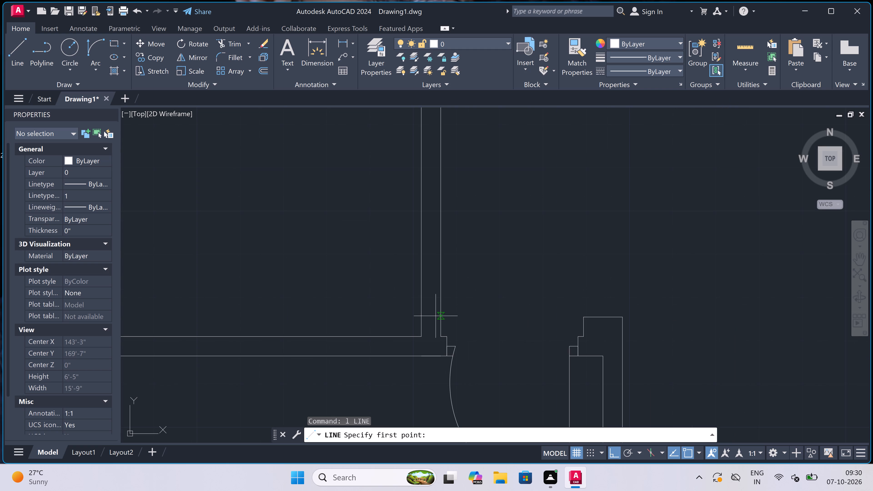
pyautogui.click(437, 315)
pyautogui.click(427, 316)
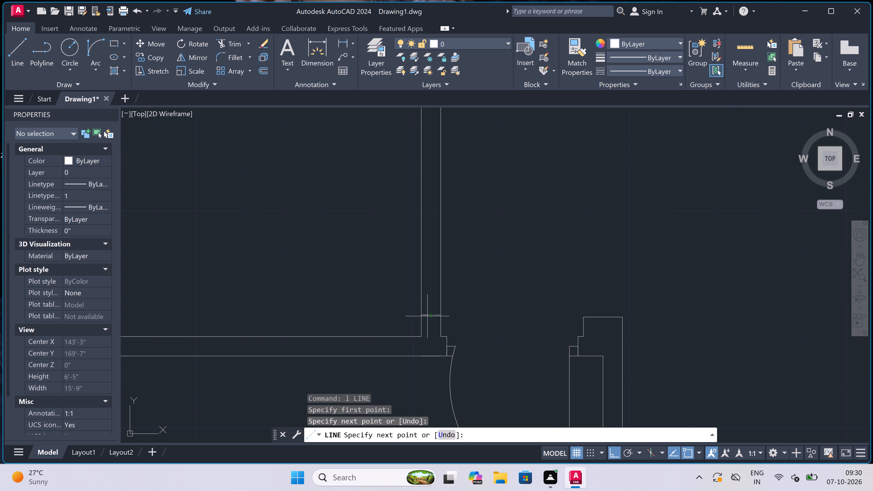
pyautogui.click(434, 317)
pyautogui.press('2')
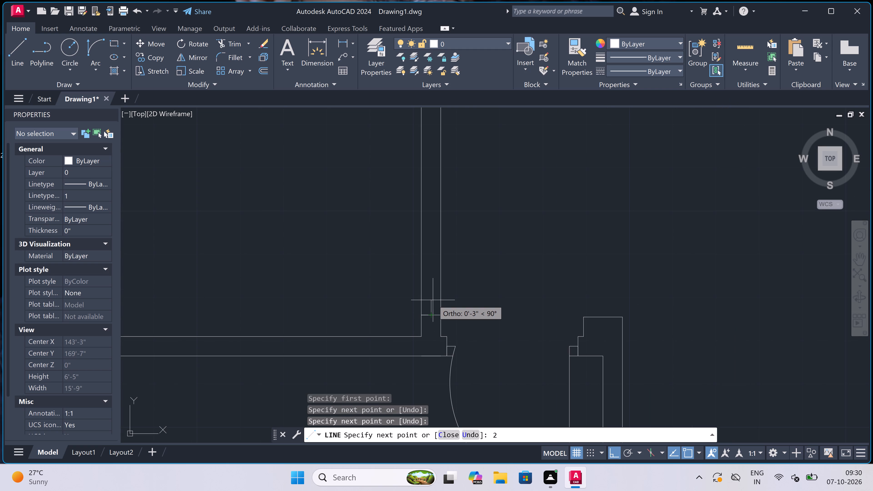
pyautogui.write('"')
pyautogui.press('space')
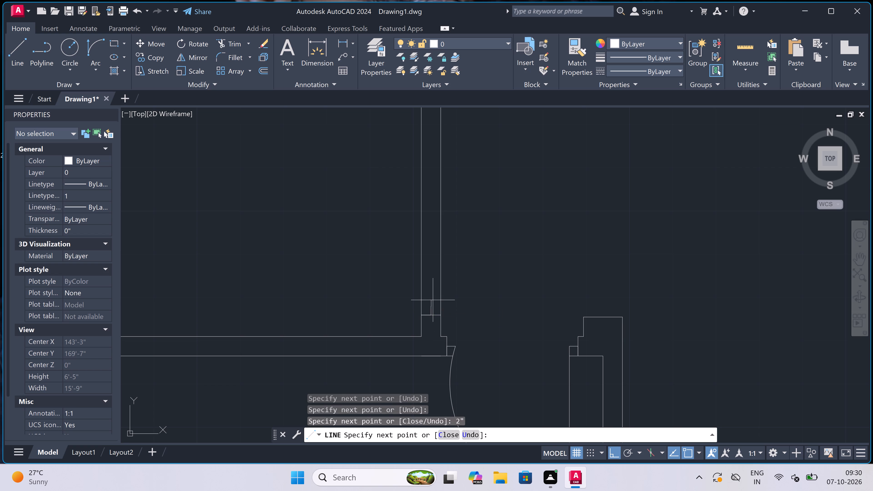
pyautogui.press('2')
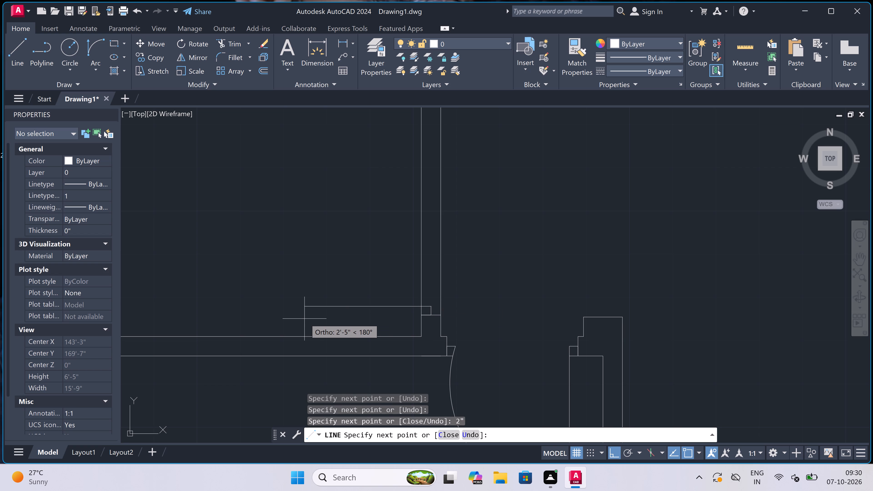
pyautogui.press("'")
pyautogui.press('space')
pyautogui.press('Escape')
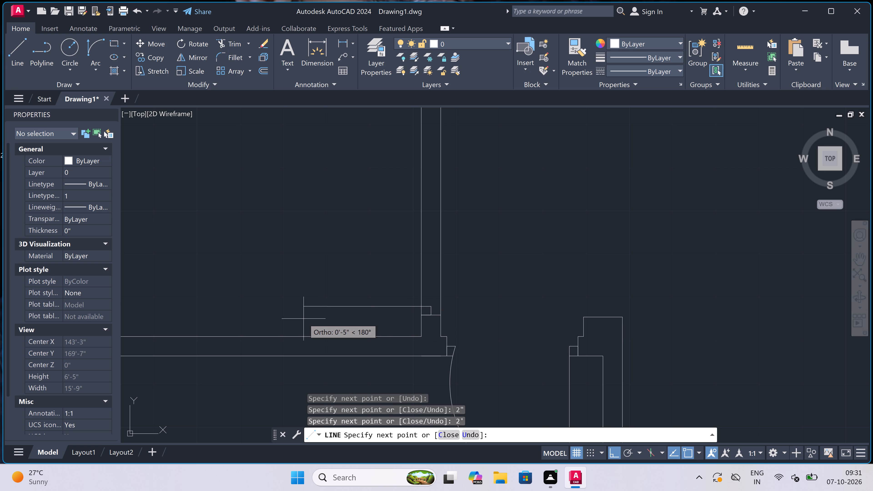
# Draw the opposite door jamb across the same wall, further north, with a 2" stop running south from its midpoint.
pyautogui.press('space')
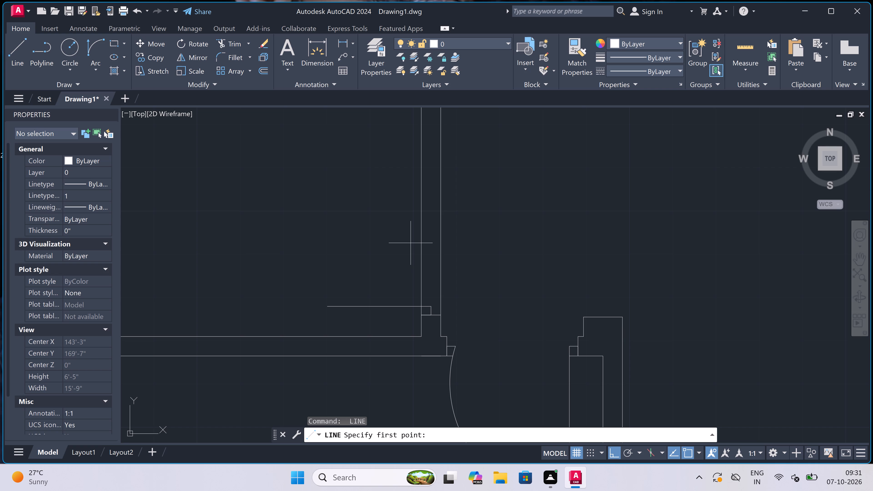
pyautogui.click(418, 225)
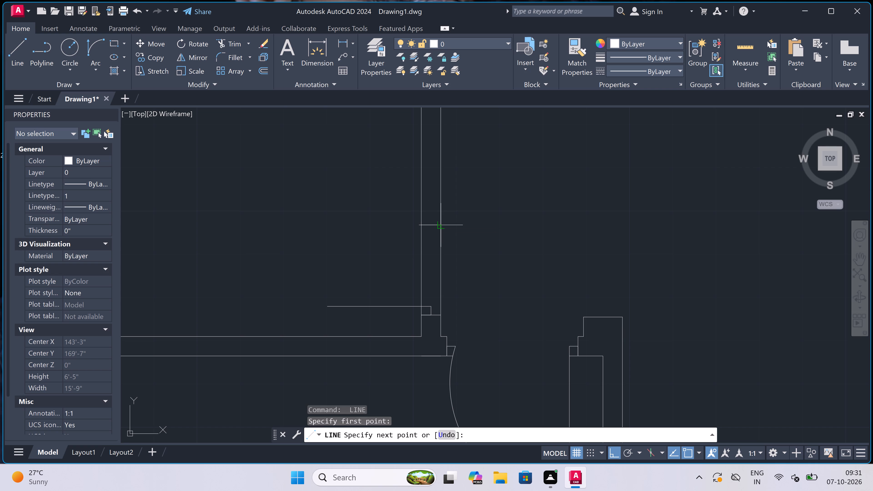
pyautogui.click(438, 225)
pyautogui.click(428, 225)
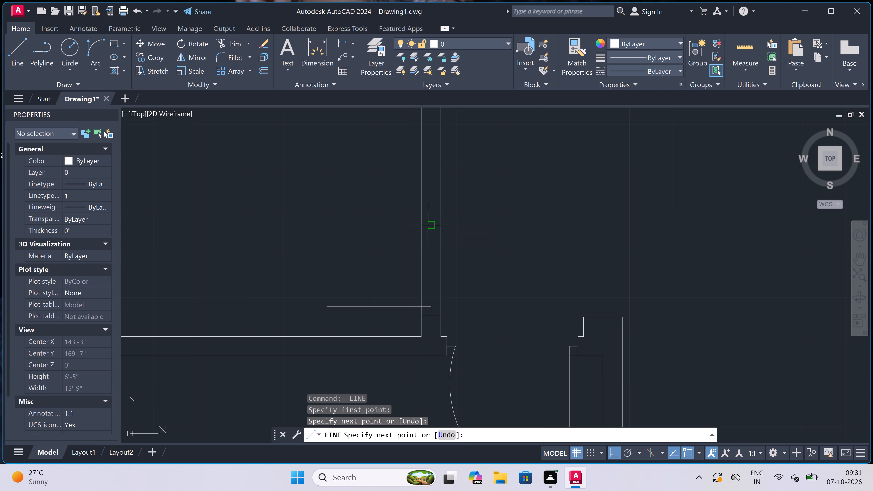
pyautogui.press('2')
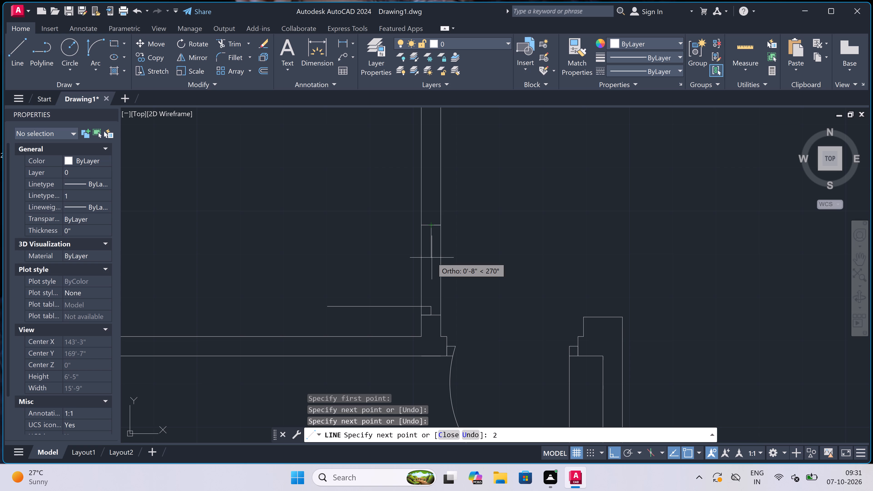
pyautogui.write('"')
pyautogui.press('space')
pyautogui.press('Escape')
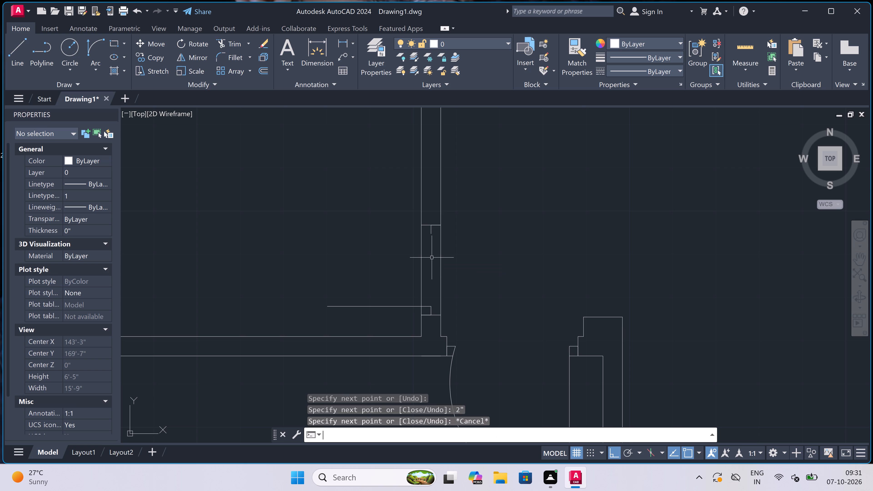
# Draw the door-swing arc from the leaf's west end to the tip of the north jamb's stop, starting tangentially northward.
pyautogui.click(97, 43)
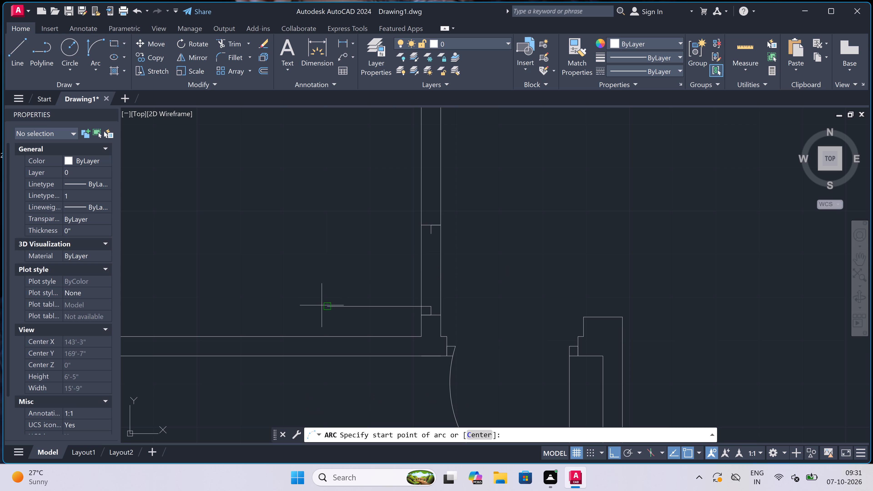
pyautogui.click(329, 305)
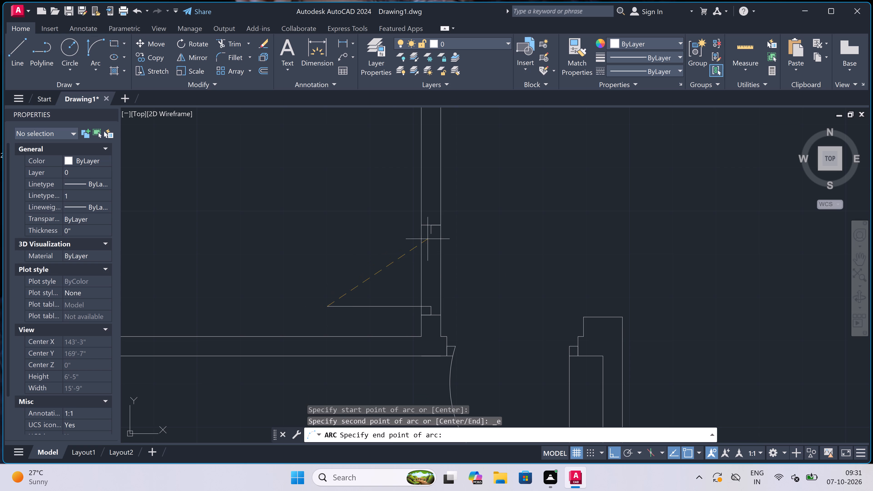
pyautogui.click(432, 235)
pyautogui.click(361, 200)
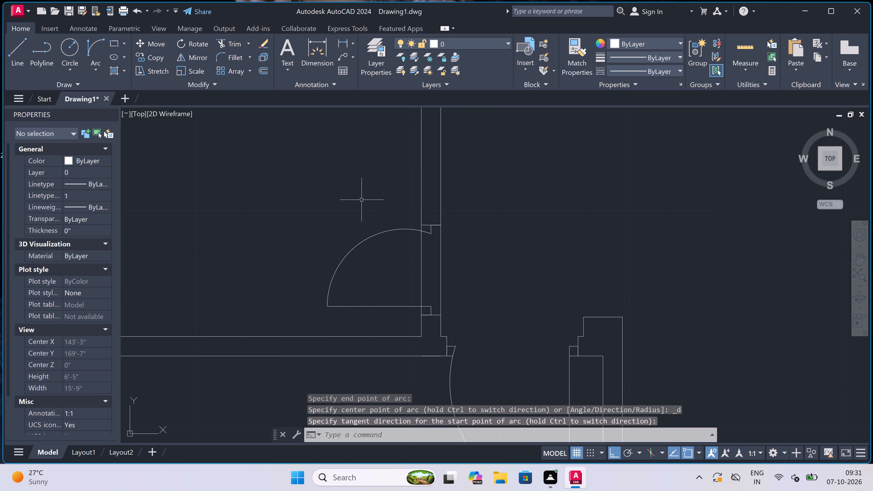
# Trim both wall face lines out of the small room's new door opening between the jambs.
pyautogui.write('tr')
pyautogui.press('space')
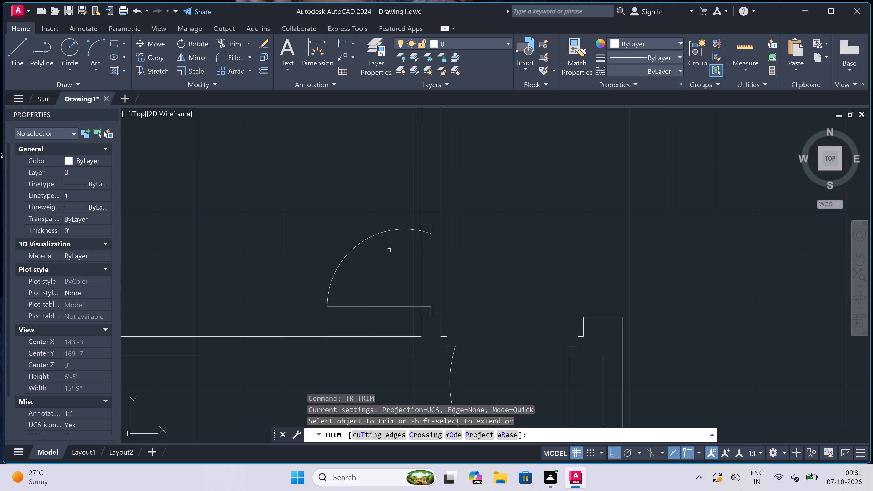
pyautogui.click(396, 272)
pyautogui.click(457, 257)
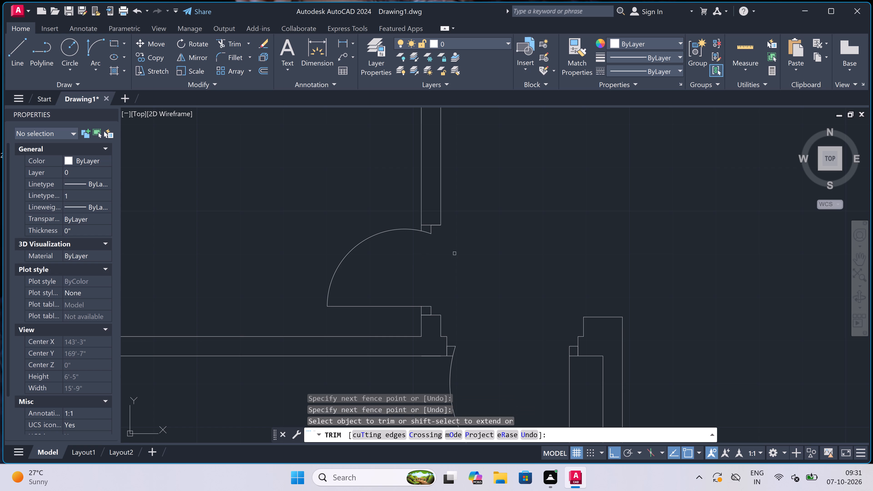
pyautogui.scroll(-4, 326, 199)
pyautogui.scroll(3, 326, 199)
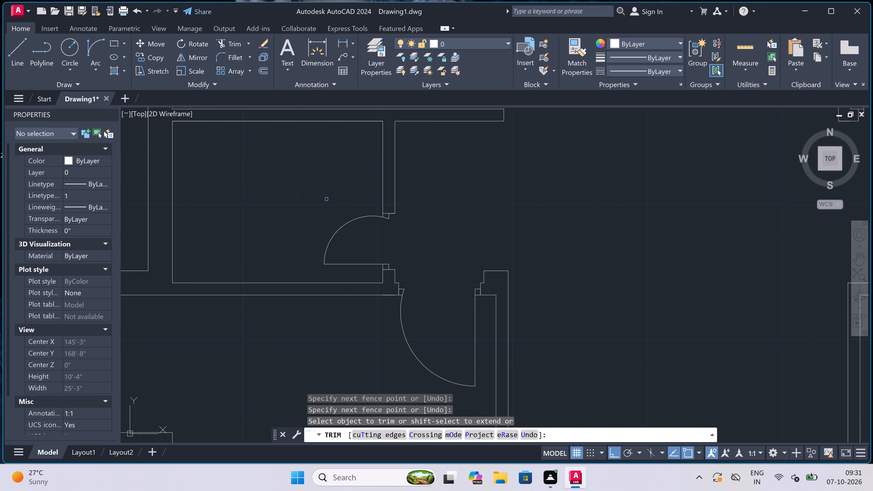
pyautogui.scroll(-2, 326, 199)
pyautogui.press('Escape')
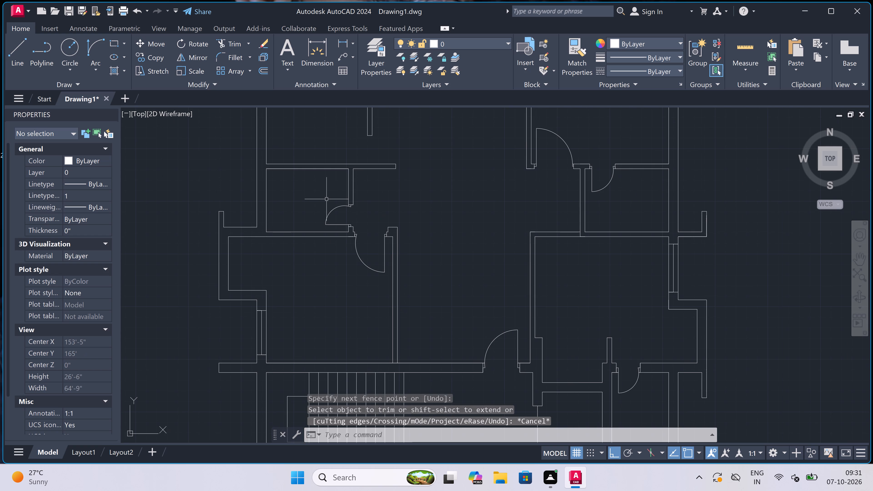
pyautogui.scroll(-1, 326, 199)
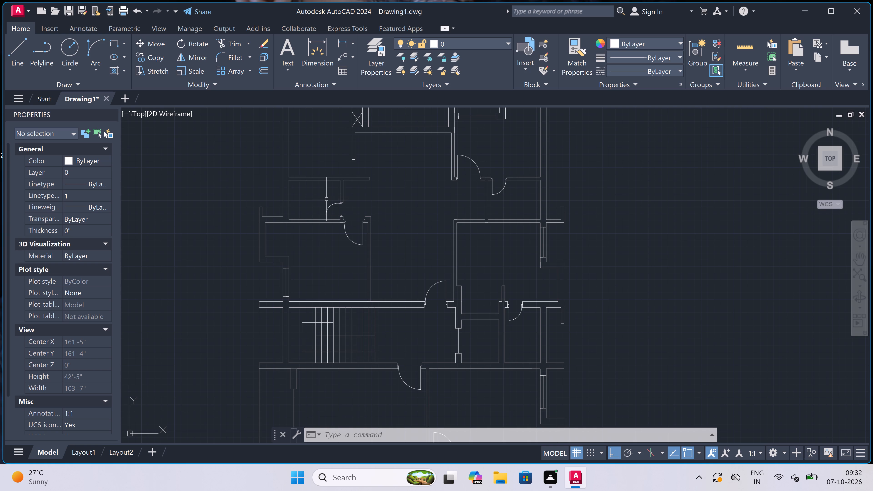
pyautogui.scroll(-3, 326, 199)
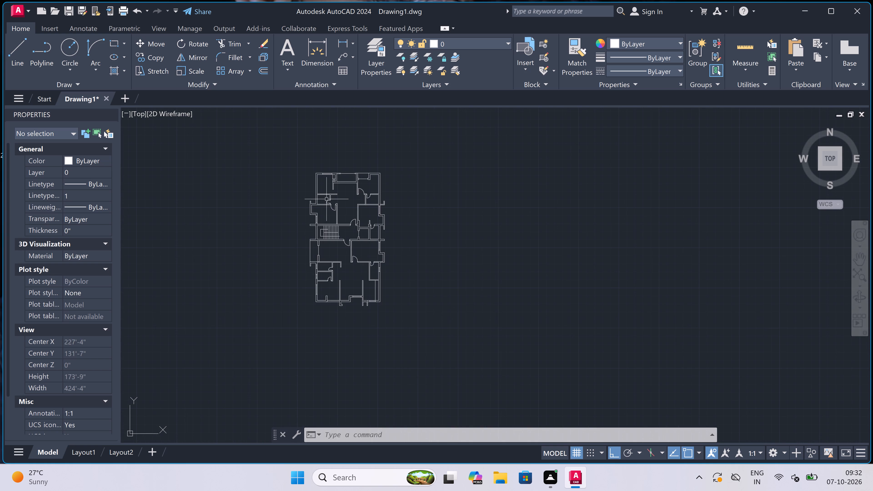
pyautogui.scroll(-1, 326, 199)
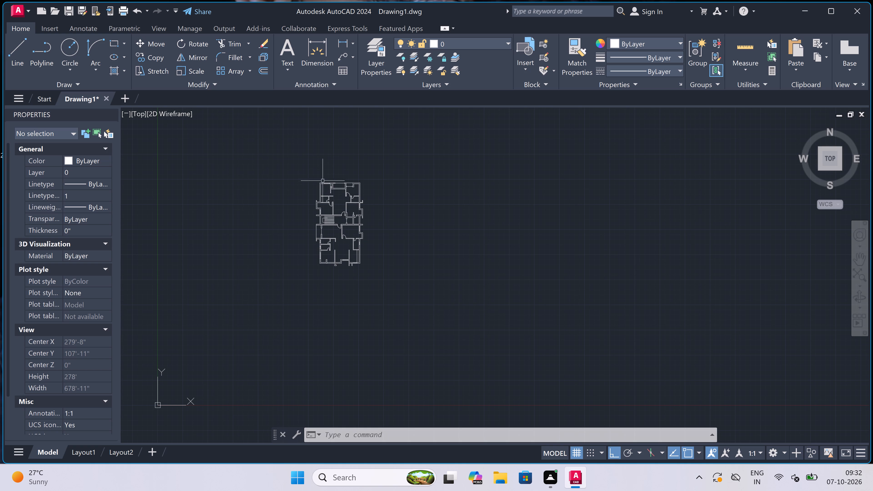
# Draw a door jamb across the upper-east bedroom's north wall near its northwest corner, with a 2" stop eastward from its midpoint and a 3' leaf southward.
pyautogui.scroll(2, 326, 207)
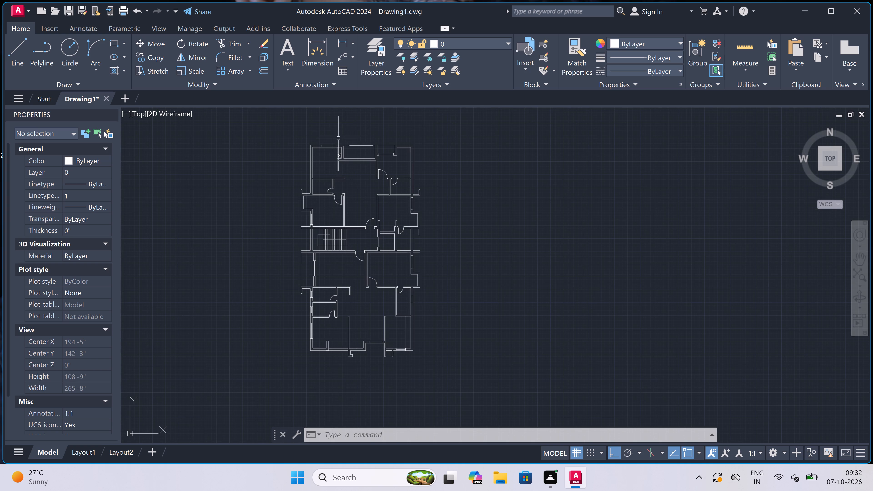
pyautogui.scroll(3, 321, 146)
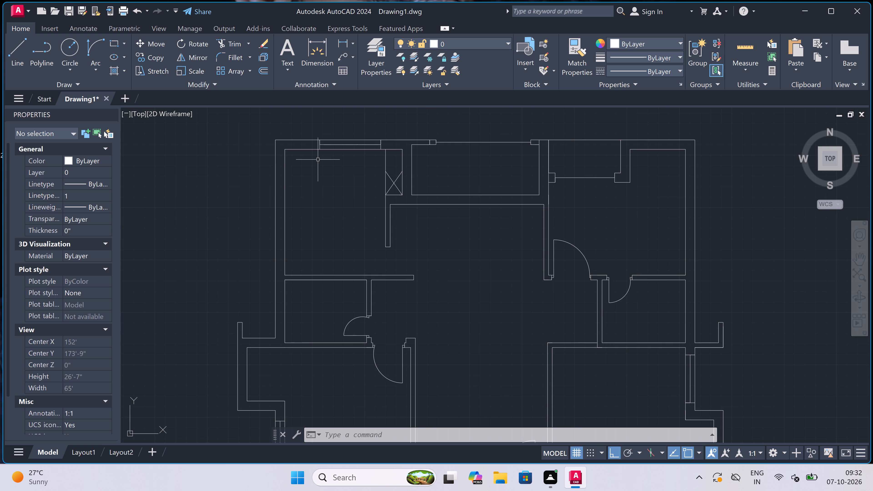
pyautogui.scroll(-3, 323, 162)
pyautogui.scroll(2, 394, 191)
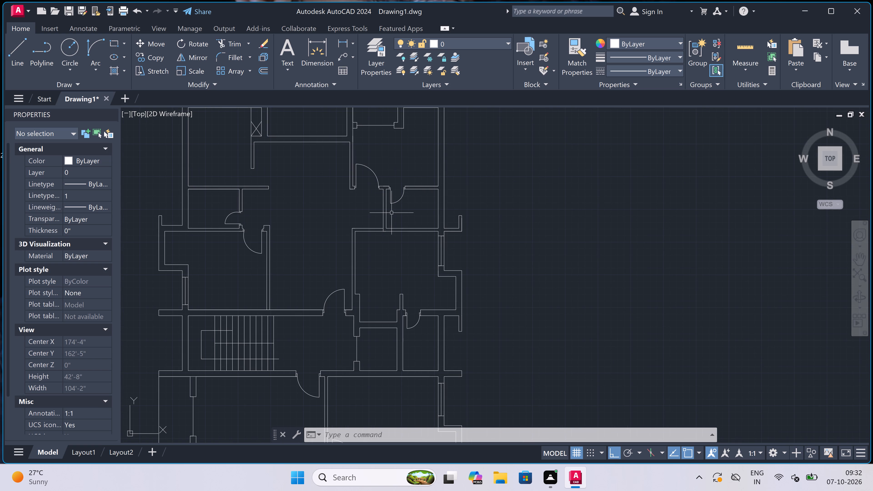
pyautogui.scroll(-1, 394, 207)
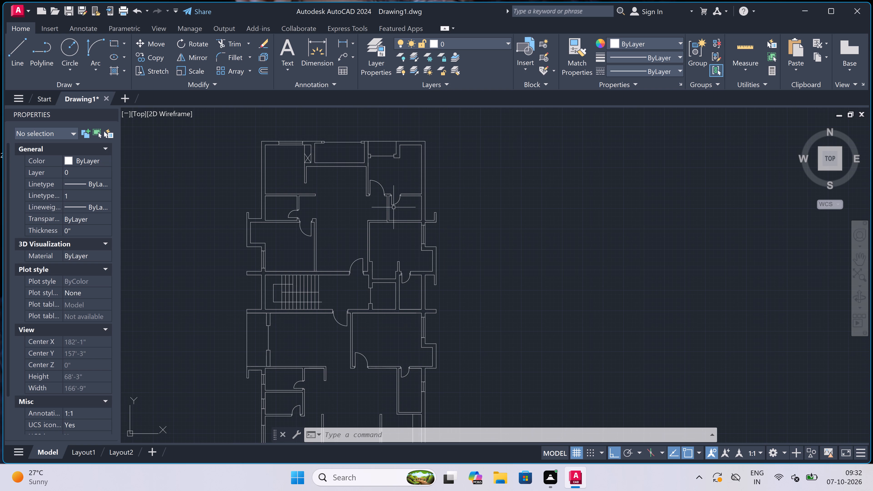
pyautogui.scroll(3, 393, 226)
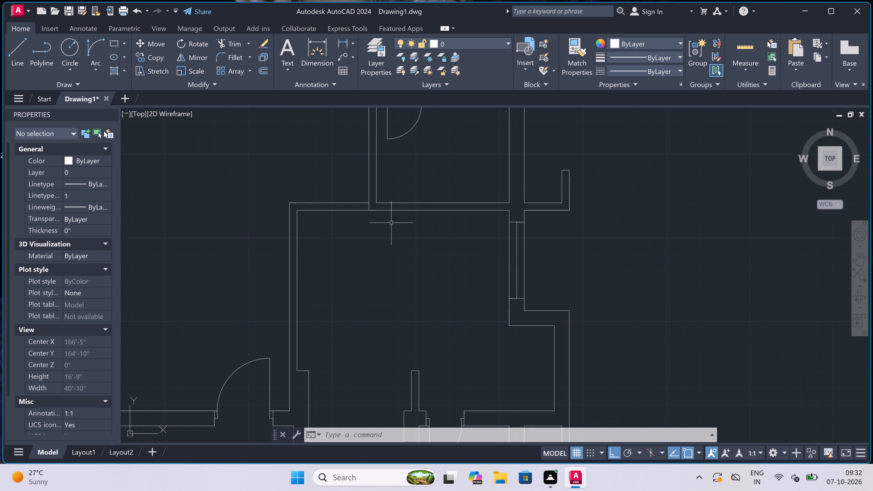
pyautogui.scroll(2, 304, 184)
pyautogui.write('l')
pyautogui.press('space')
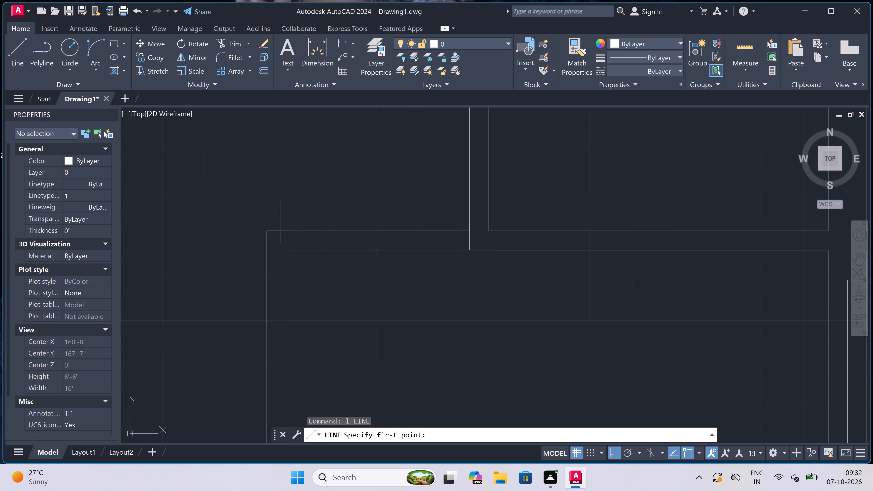
pyautogui.click(299, 232)
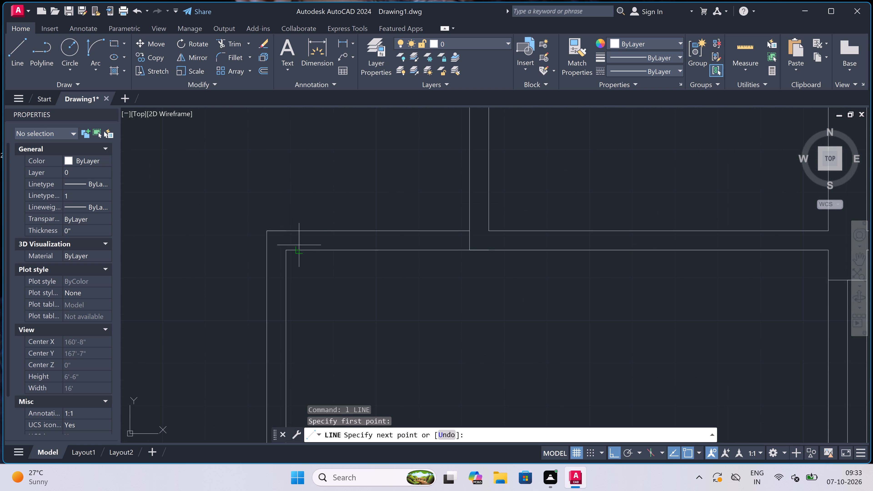
pyautogui.click(299, 245)
pyautogui.click(299, 240)
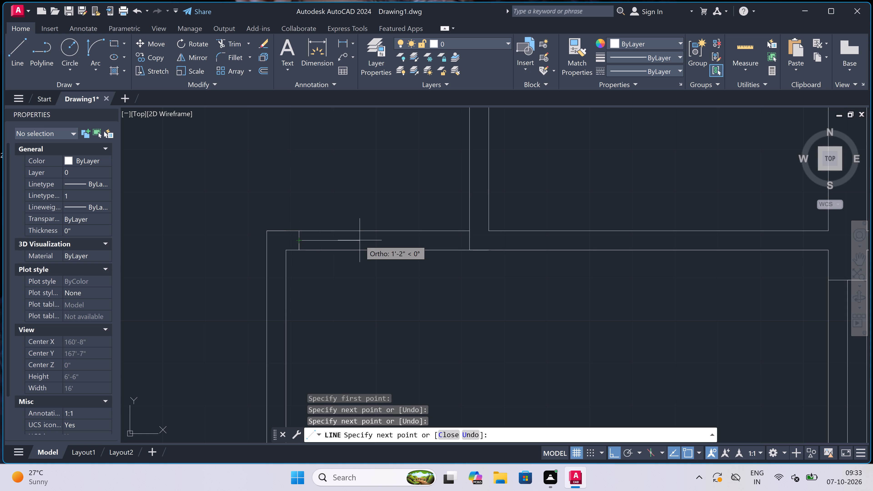
pyautogui.press('2')
pyautogui.write('"')
pyautogui.press('space')
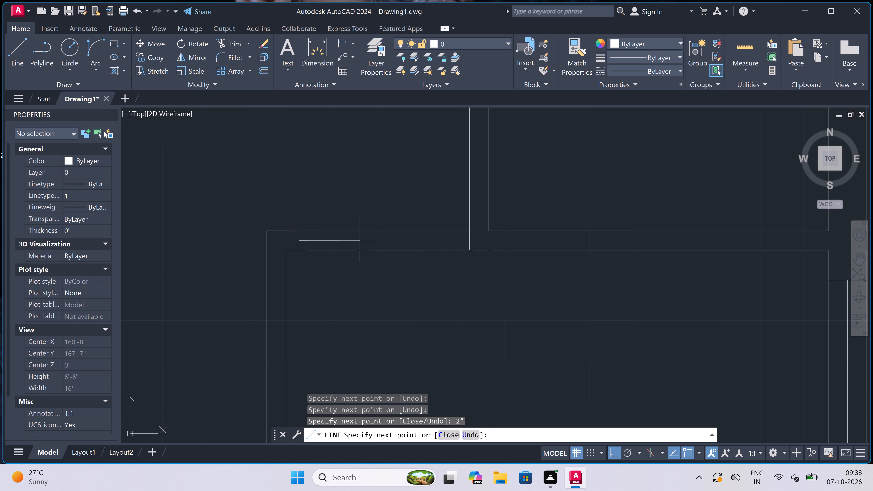
pyautogui.press('3')
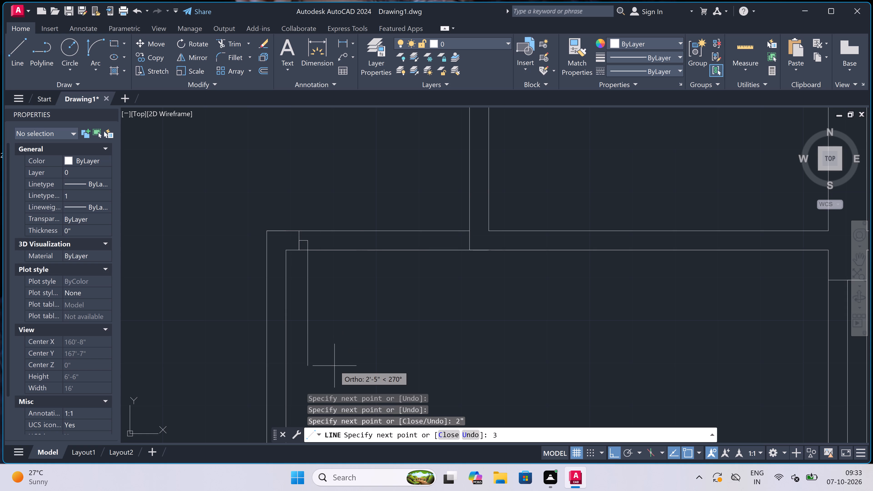
pyautogui.write("'")
pyautogui.press('space')
pyautogui.press('Escape')
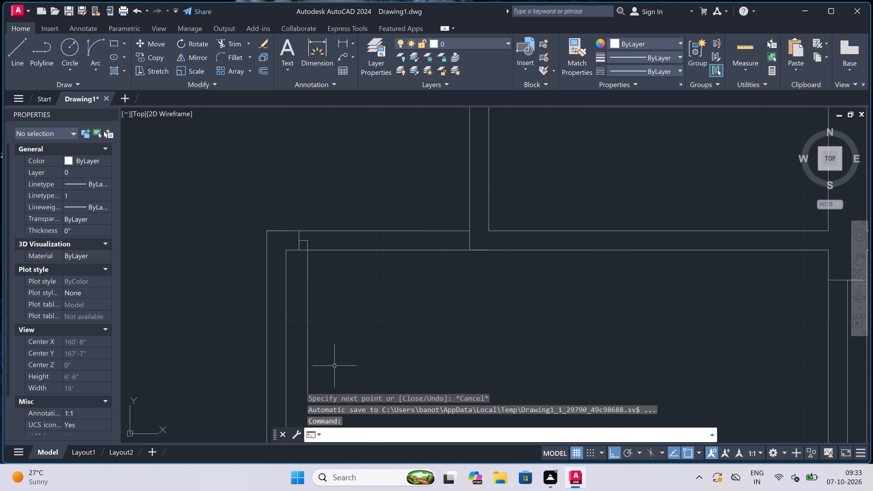
# Draw the opposite door jamb across the same wall just west of the small room's partition, with a 2" stop running west from its midpoint.
pyautogui.press('space')
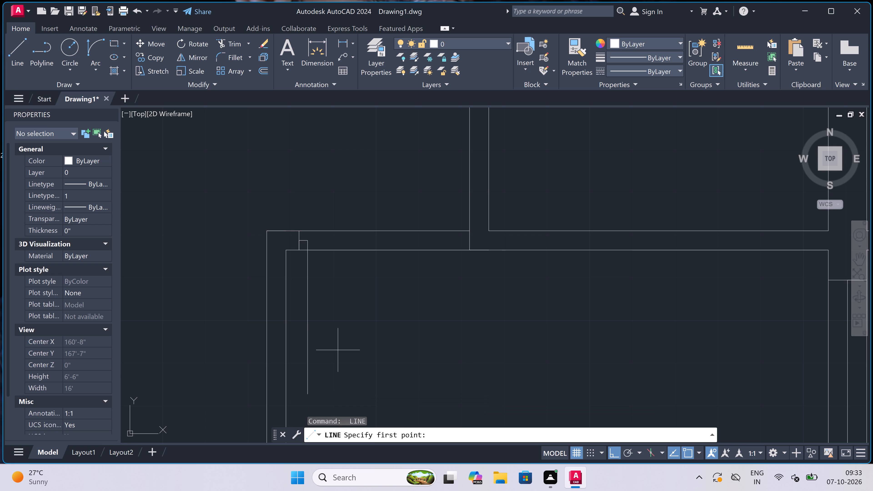
pyautogui.scroll(-5, 343, 328)
pyautogui.scroll(4, 345, 346)
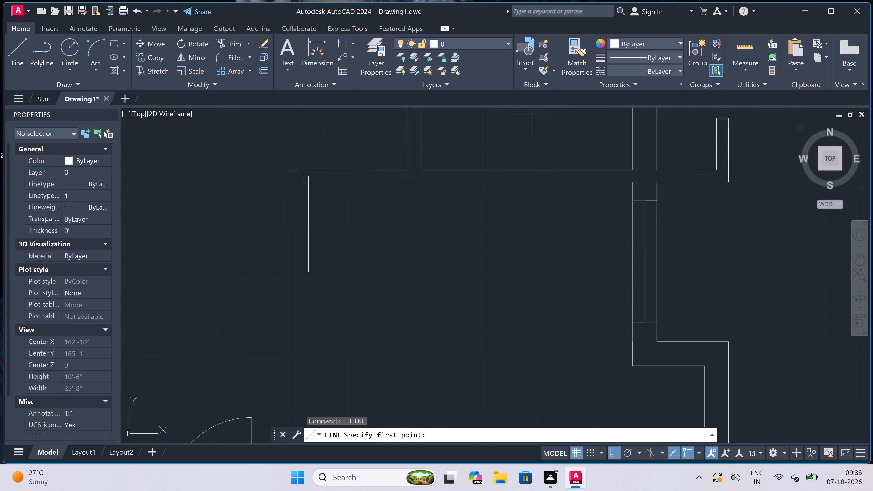
pyautogui.scroll(1, 320, 202)
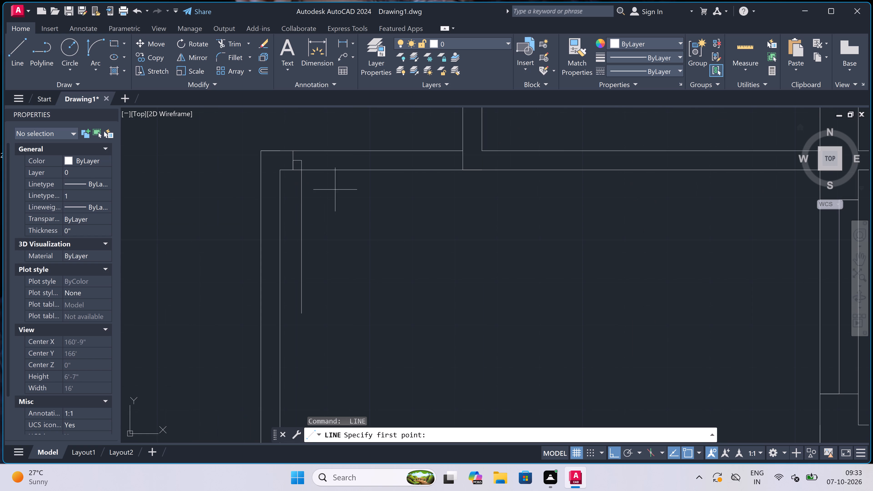
pyautogui.scroll(1, 374, 180)
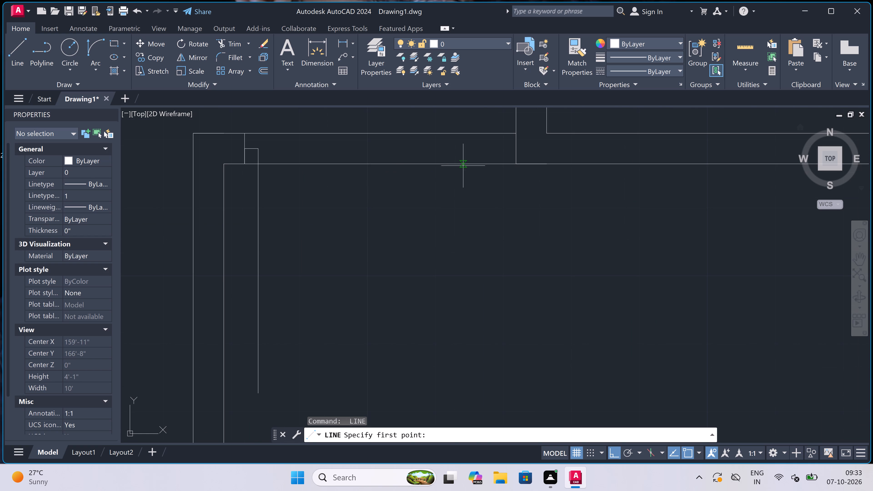
pyautogui.click(479, 164)
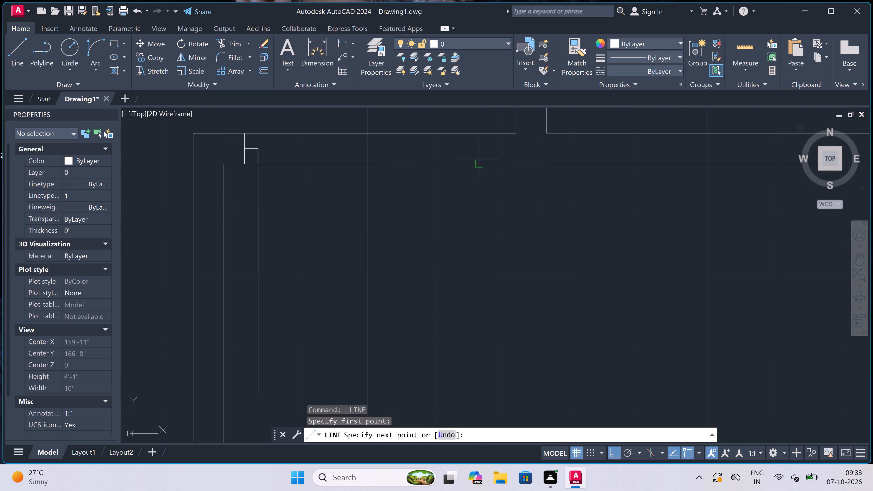
pyautogui.click(479, 135)
pyautogui.click(480, 151)
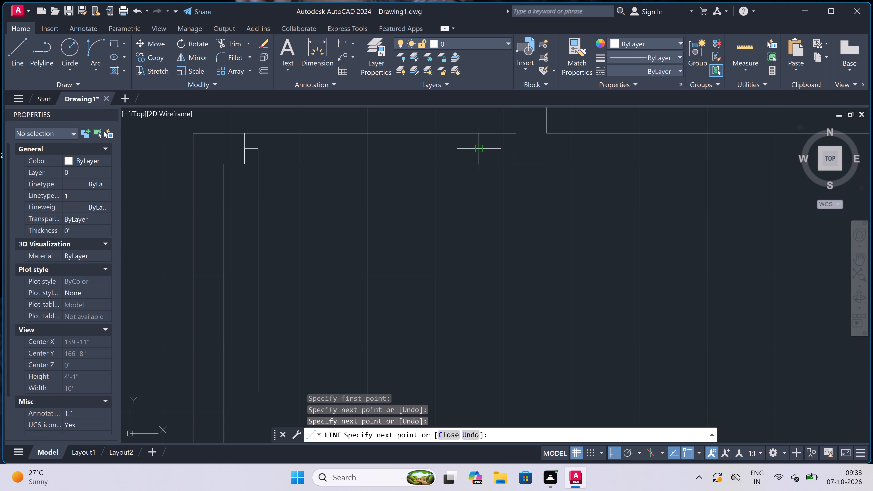
pyautogui.press('2')
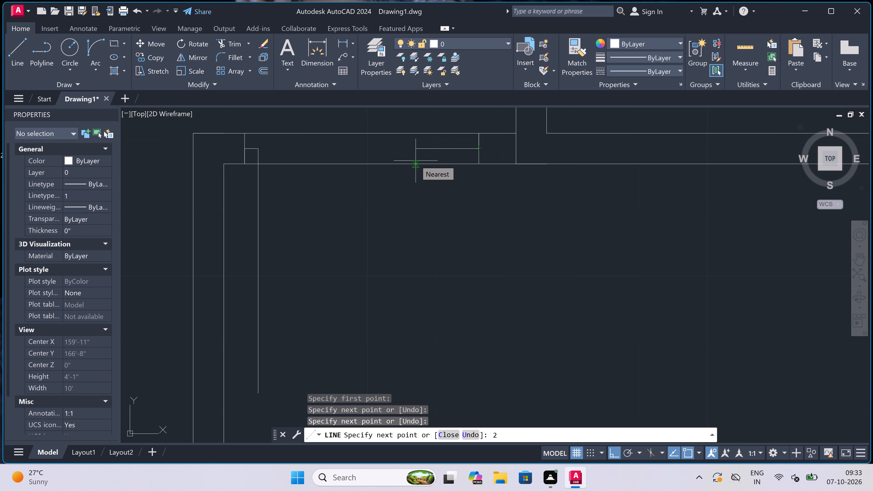
pyautogui.write('"')
pyautogui.press('space')
pyautogui.press('Escape')
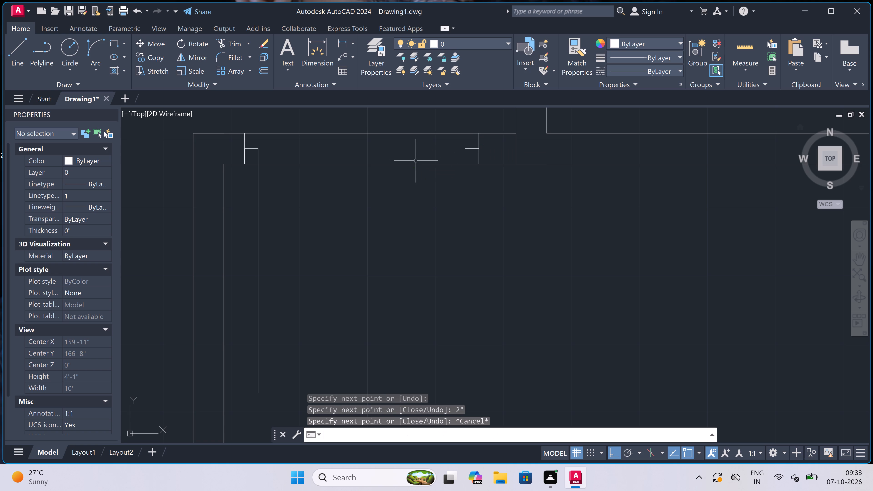
# Draw the door-swing arc from the leaf's south end to the tip of the east jamb's stop, starting tangentially eastward.
pyautogui.click(95, 45)
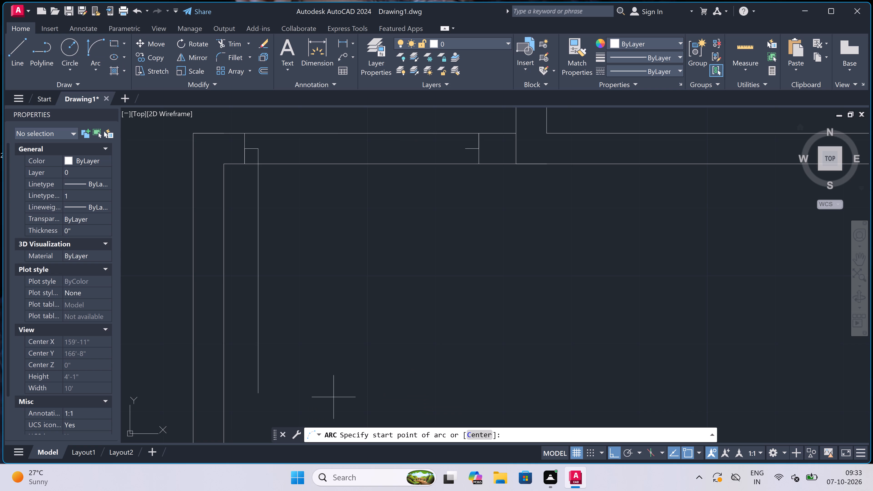
pyautogui.click(261, 394)
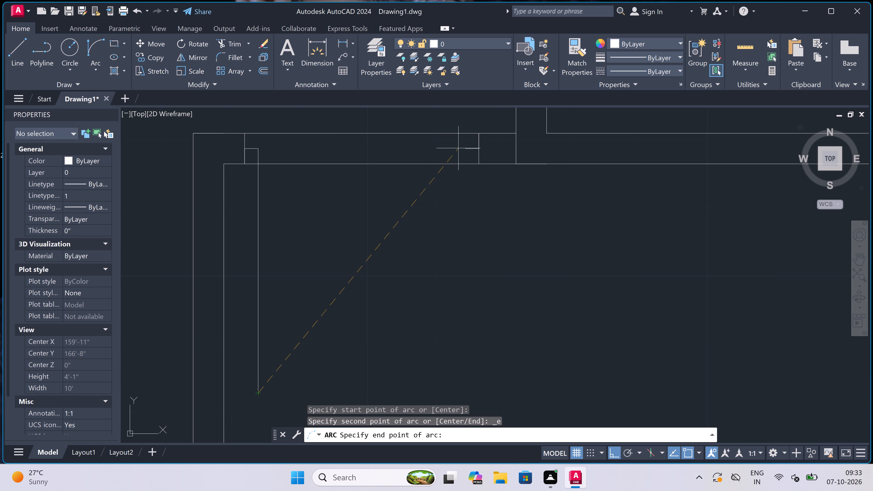
pyautogui.click(468, 149)
pyautogui.click(560, 325)
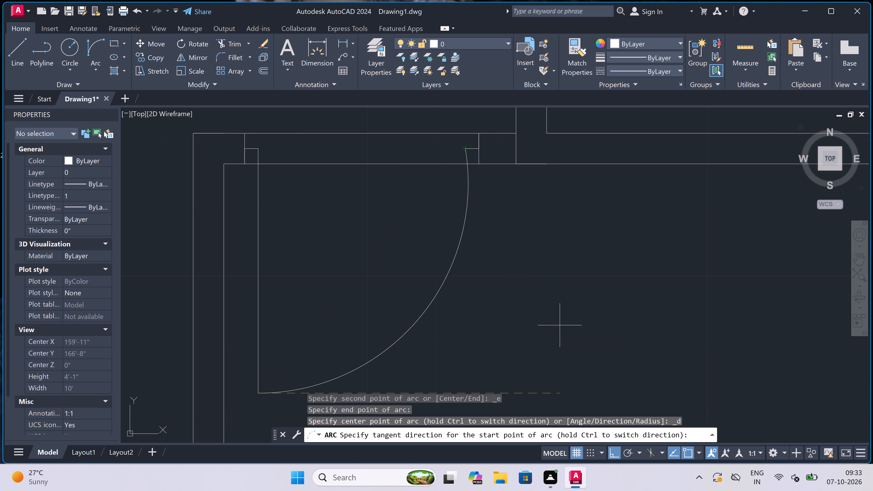
# Trim both wall face lines out of the bedroom's new door opening between the two jambs.
pyautogui.write('tr')
pyautogui.press('space')
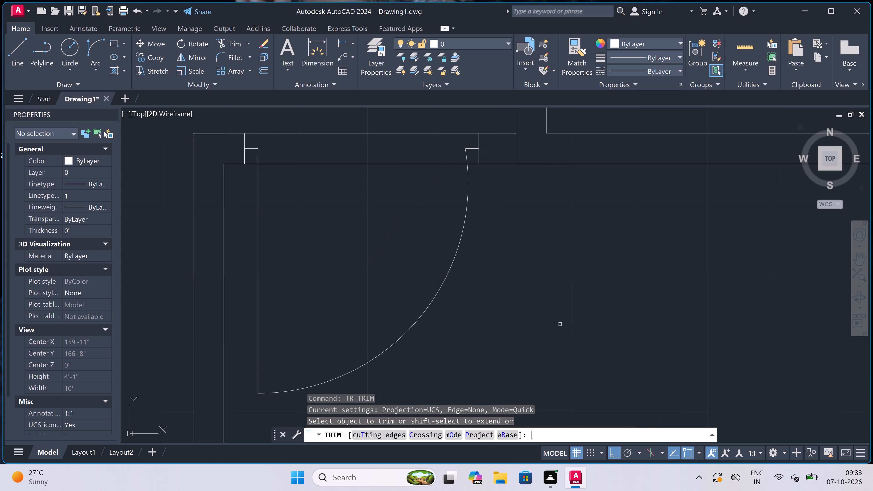
pyautogui.scroll(-1, 340, 296)
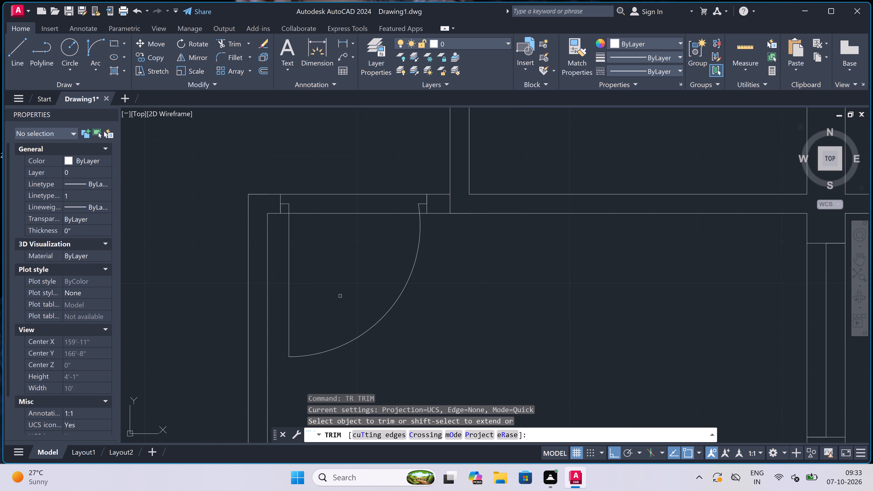
pyautogui.scroll(-1, 340, 296)
pyautogui.moveTo(340, 274); pyautogui.dragTo(341, 272)
pyautogui.click(346, 209)
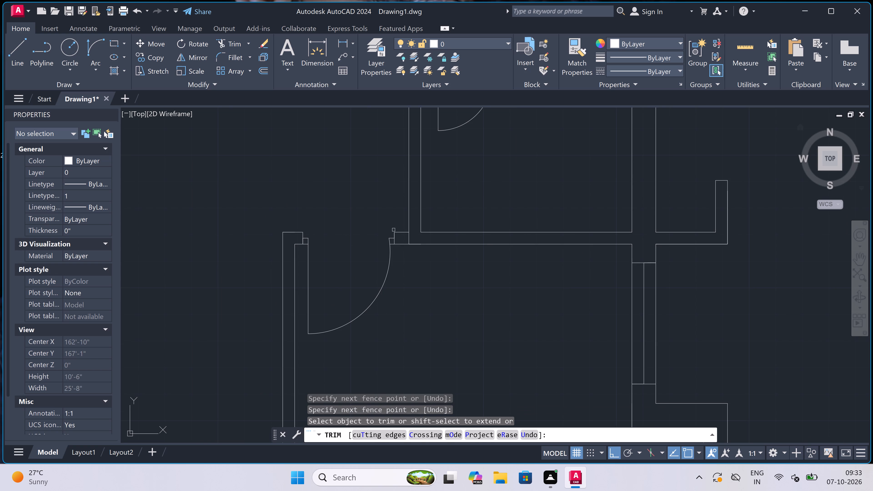
# Trim the partition's west face line where it crosses the bedroom's north wall, just east of the new door's east jamb.
pyautogui.scroll(3, 415, 237)
pyautogui.click(411, 243)
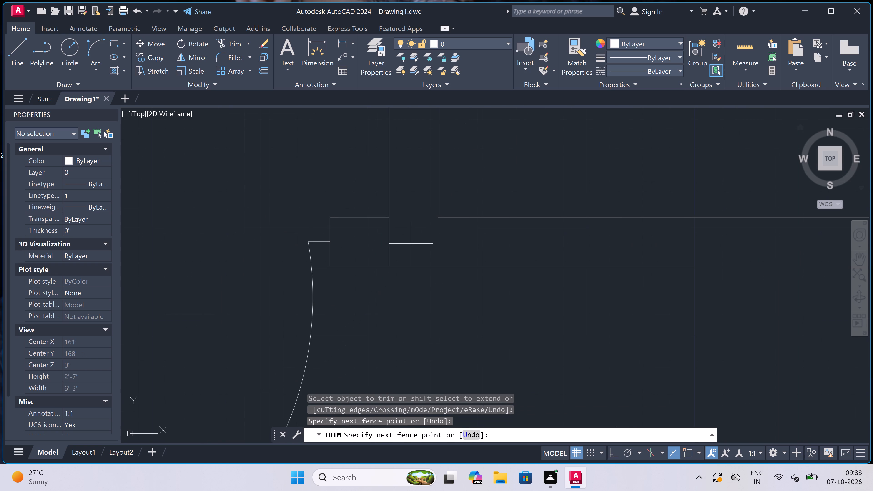
pyautogui.click(374, 244)
pyautogui.scroll(-4, 374, 244)
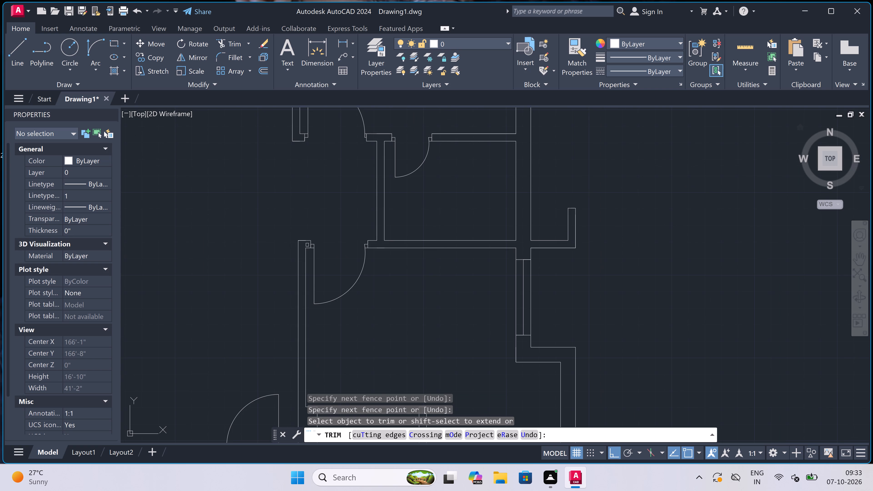
pyautogui.scroll(-3, 299, 245)
pyautogui.scroll(2, 272, 247)
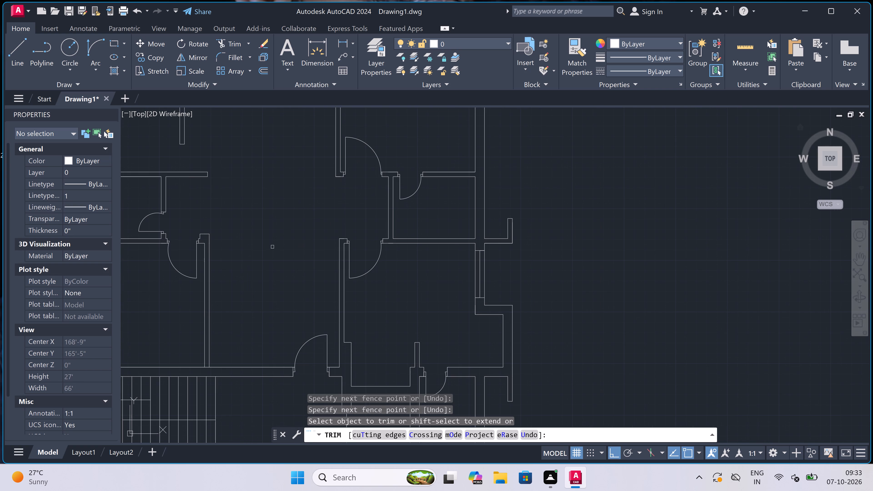
pyautogui.scroll(-1, 317, 246)
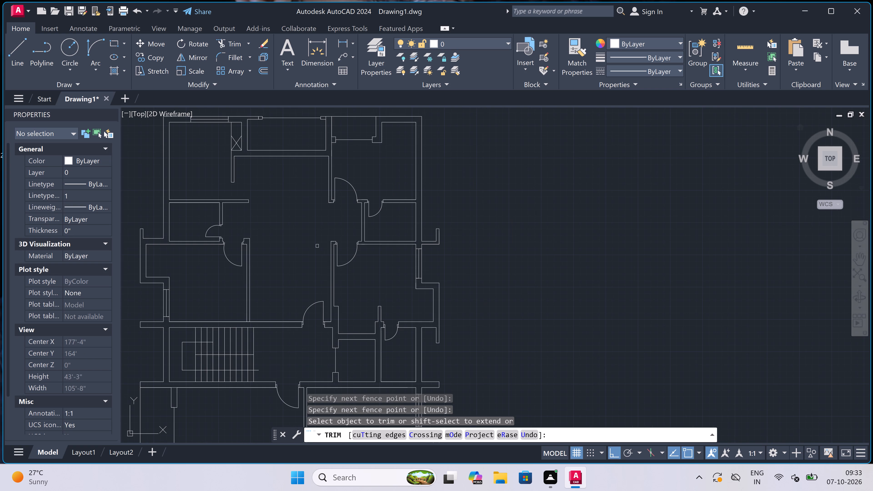
pyautogui.press('Escape')
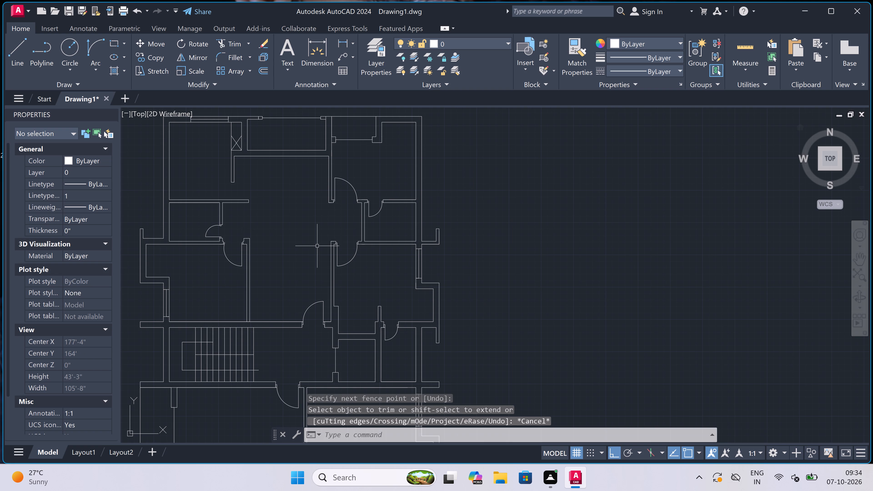
# Draw a 2' window in the exterior wall of the small east room, with a centre line and an end line across the wall at each end.
pyautogui.scroll(-1, 317, 246)
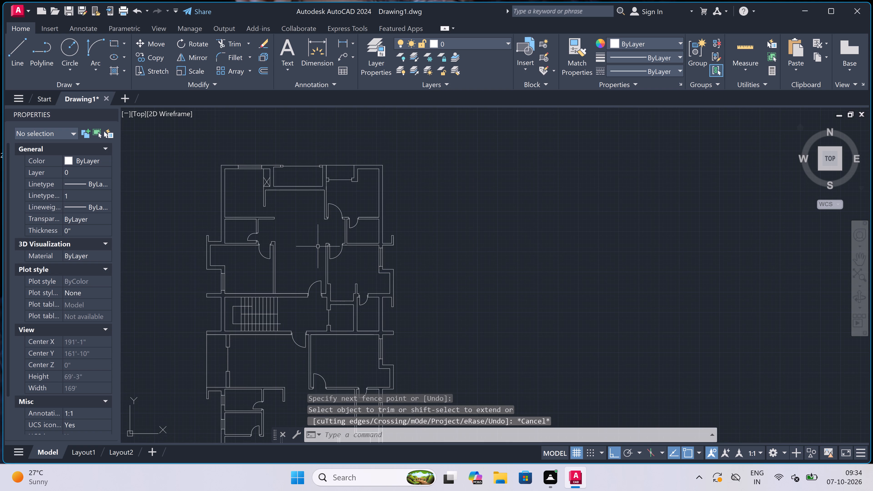
pyautogui.scroll(2, 348, 248)
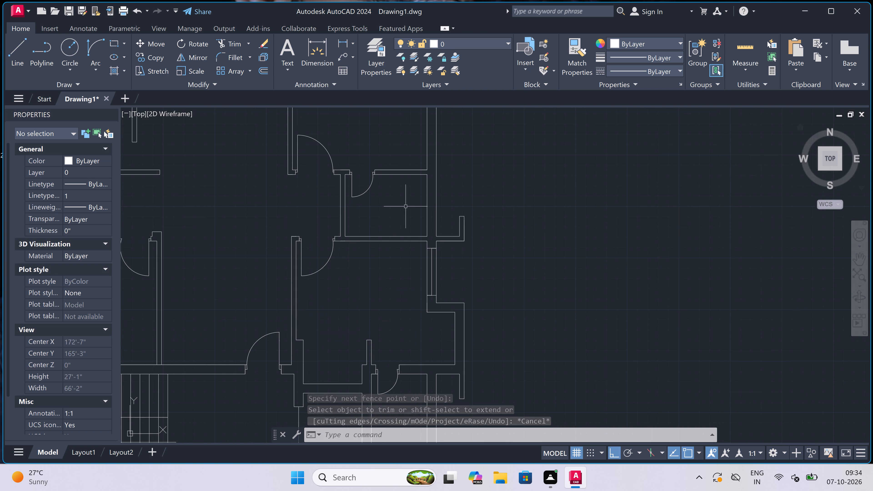
pyautogui.scroll(3, 423, 199)
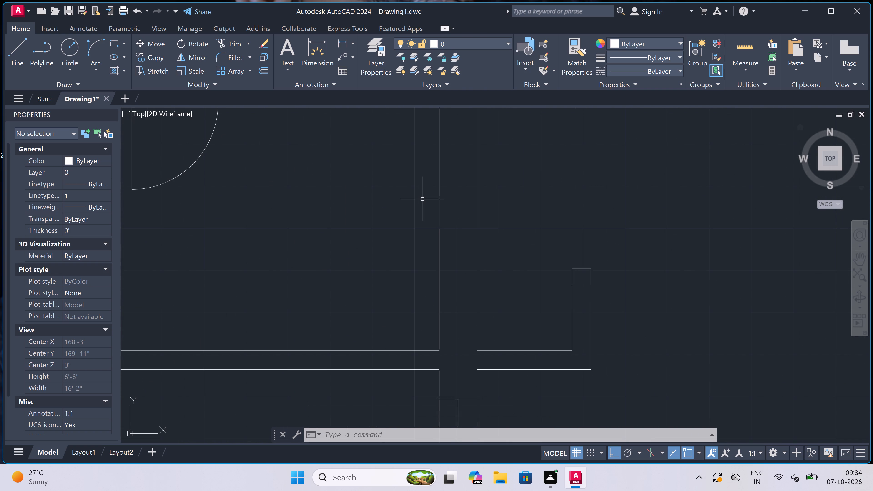
pyautogui.write('l')
pyautogui.press('space')
pyautogui.scroll(-1, 421, 199)
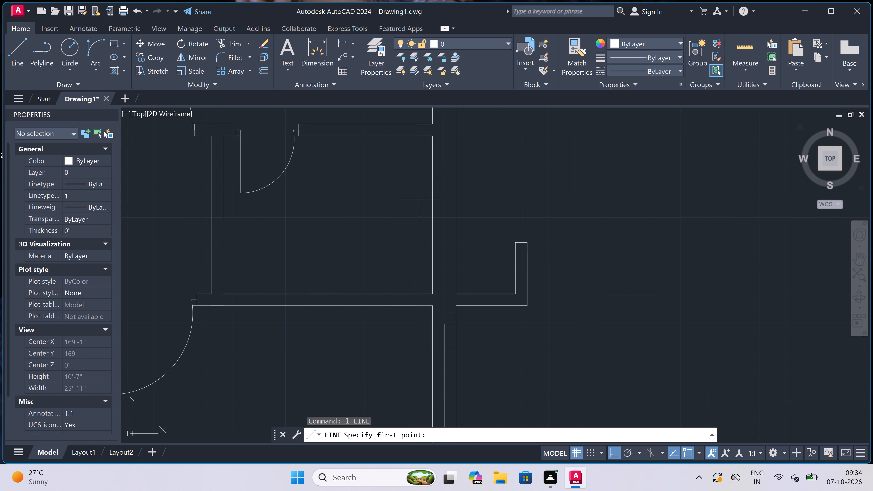
pyautogui.click(431, 168)
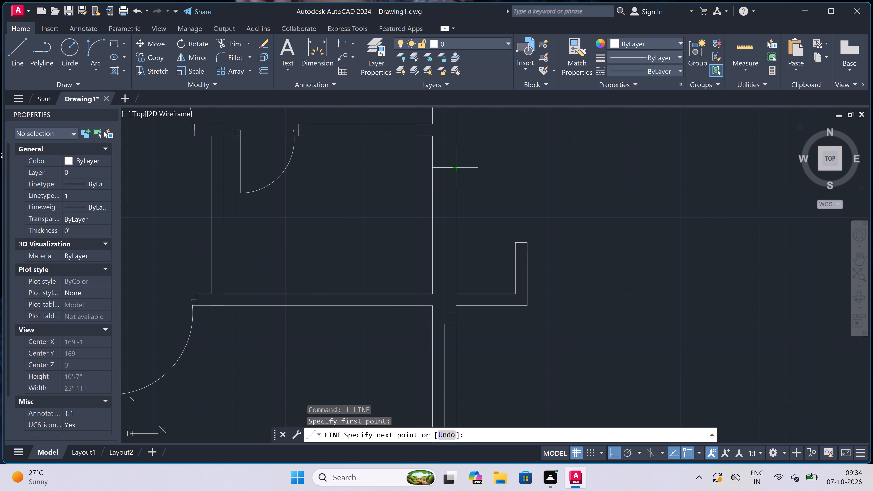
pyautogui.click(454, 169)
pyautogui.click(439, 168)
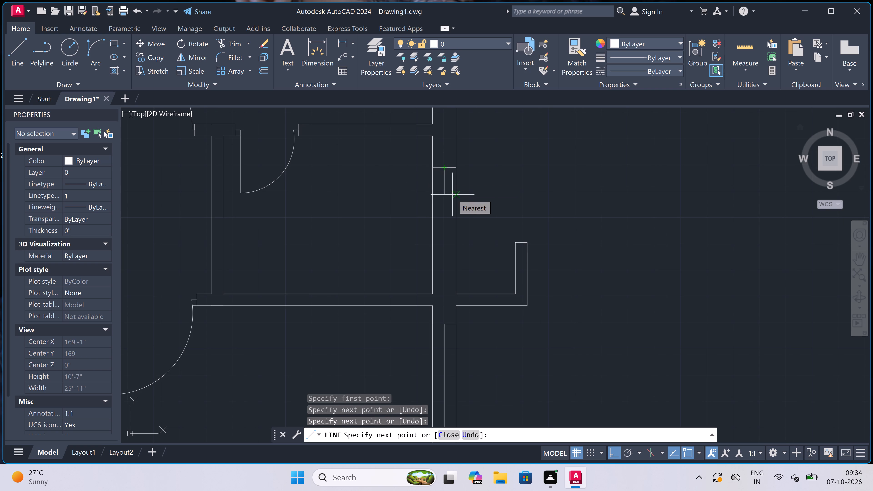
pyautogui.write("2'")
pyautogui.press('space')
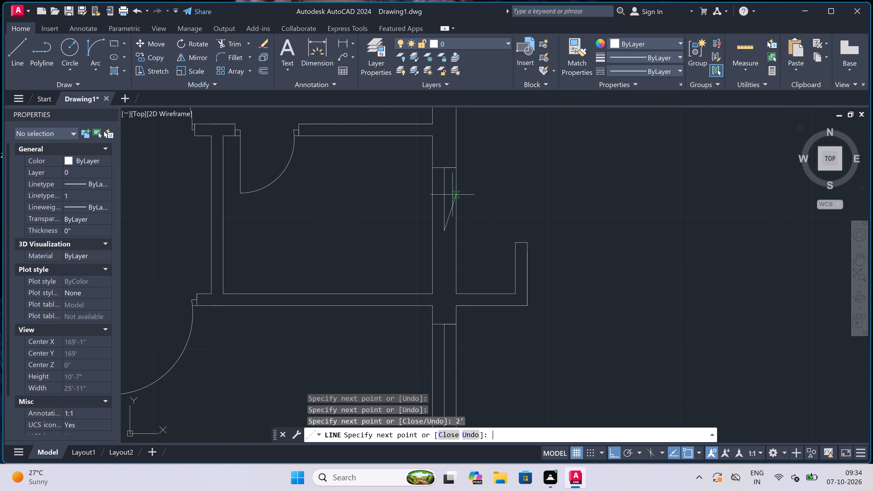
pyautogui.scroll(3, 452, 195)
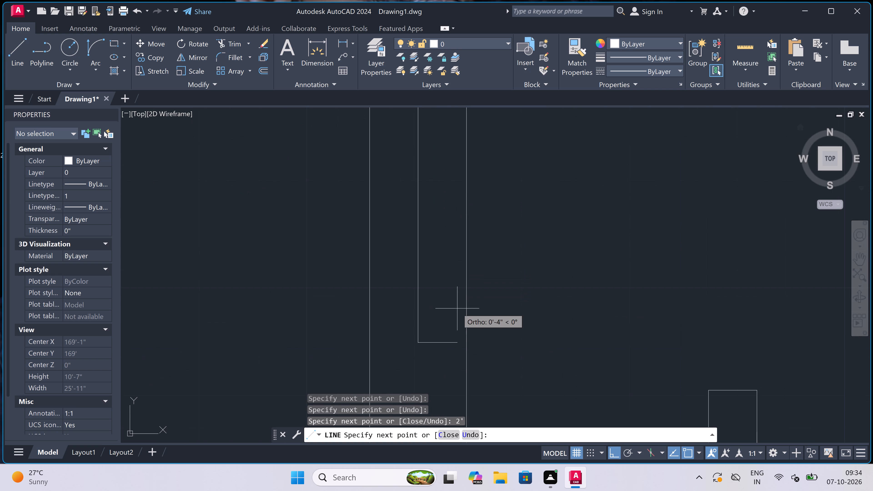
pyautogui.click(463, 341)
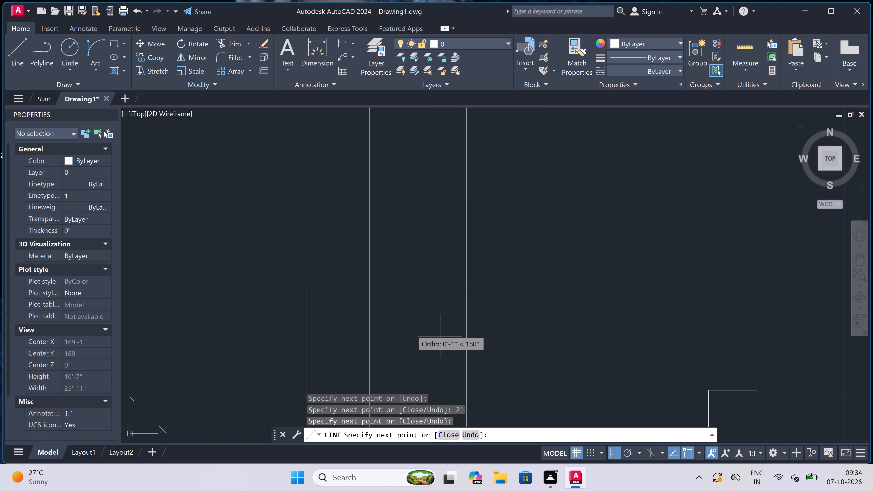
pyautogui.click(371, 341)
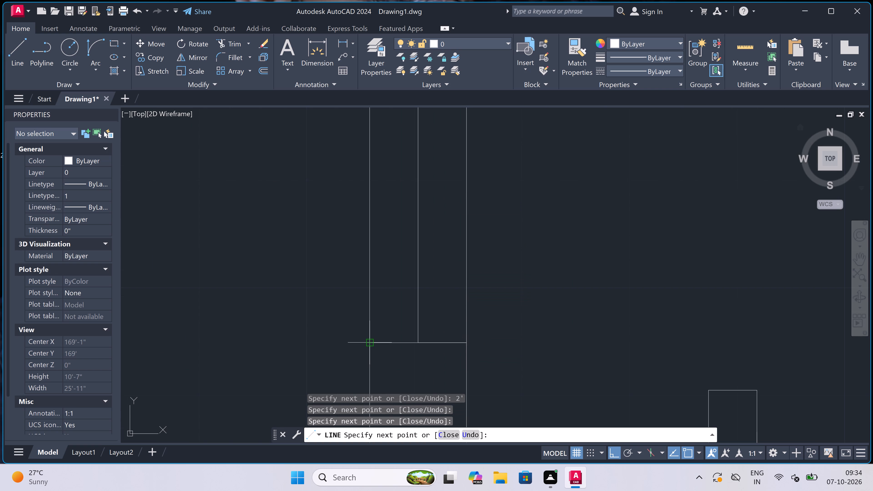
pyautogui.press('Escape')
# Draw the north and south face lines of the recessed window in the northeast bedroom's north wall, on either side of its centre line.
pyautogui.scroll(-2, 364, 322)
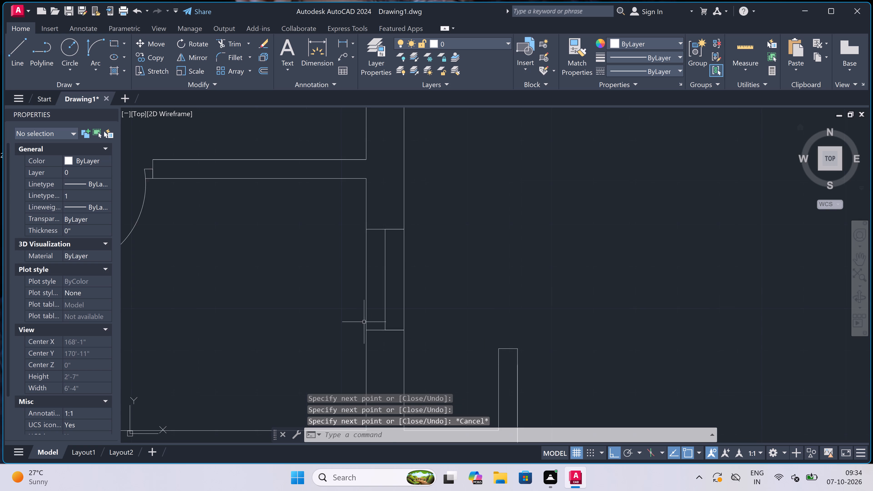
pyautogui.scroll(-3, 364, 322)
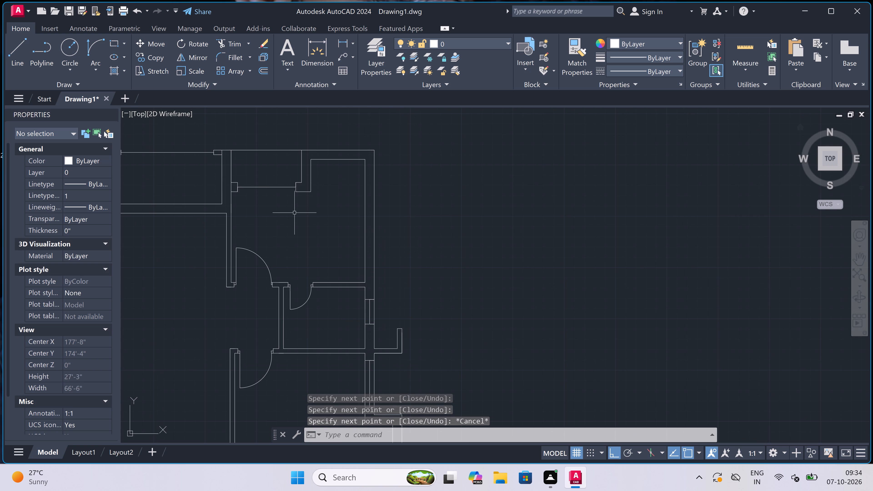
pyautogui.scroll(3, 233, 179)
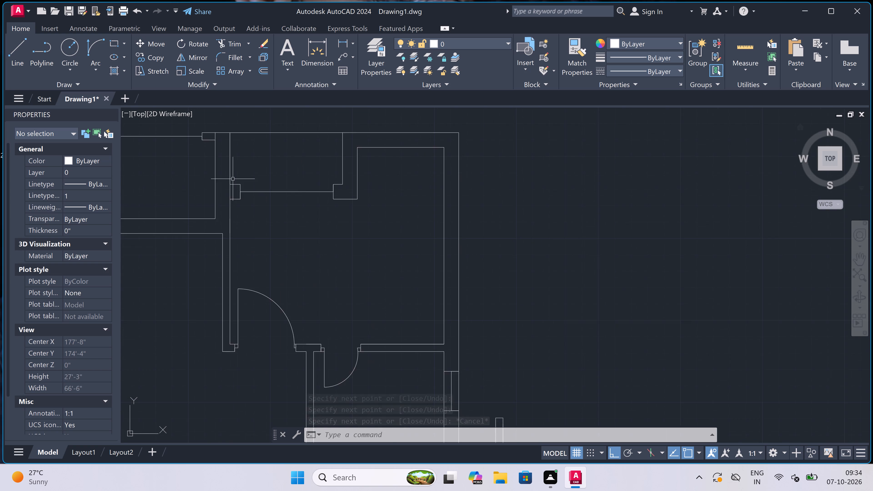
pyautogui.scroll(1, 257, 185)
pyautogui.press('space')
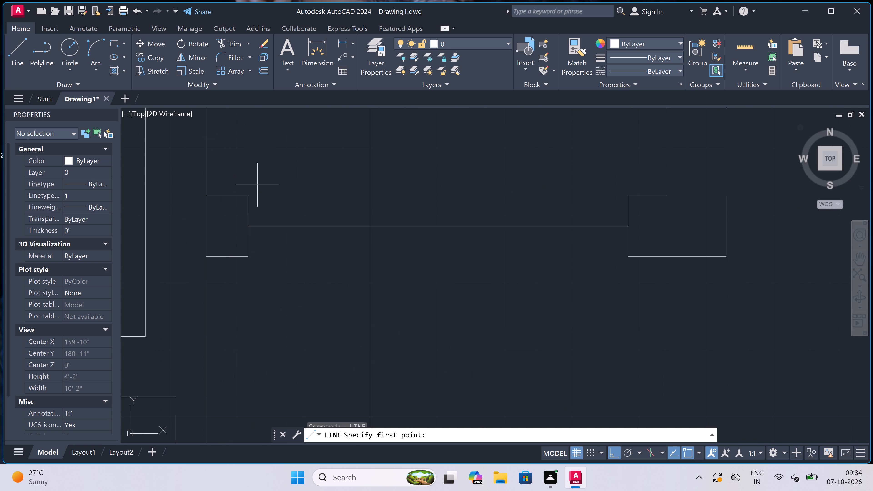
pyautogui.click(249, 193)
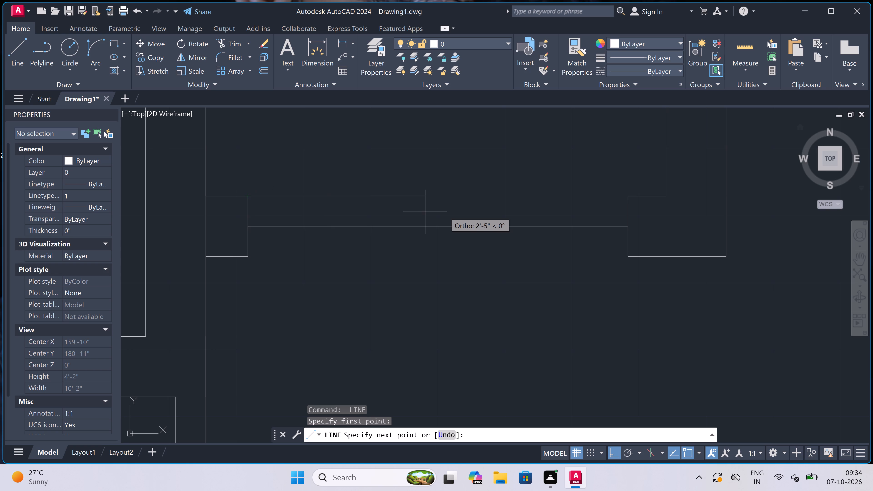
pyautogui.click(627, 191)
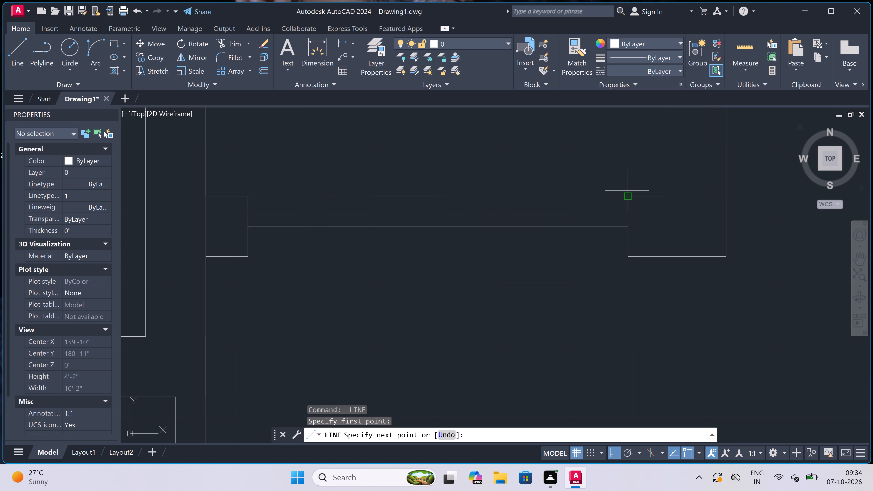
pyautogui.press('Escape')
pyautogui.press('space')
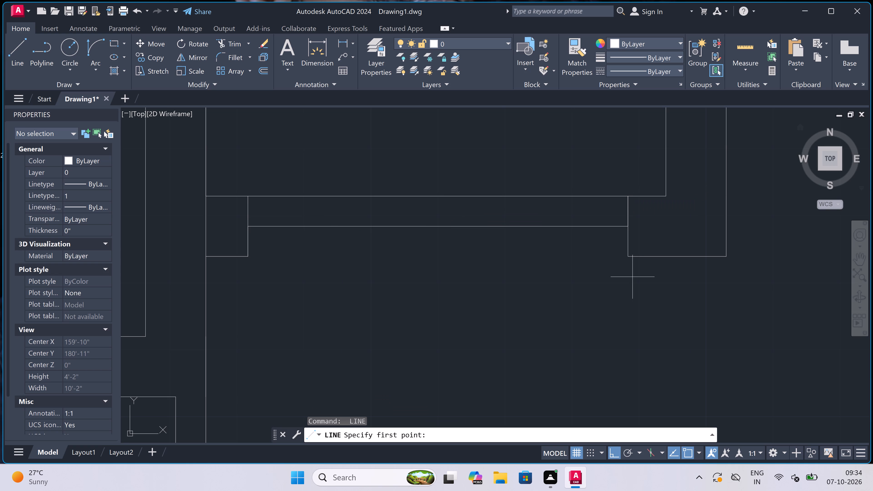
pyautogui.click(628, 254)
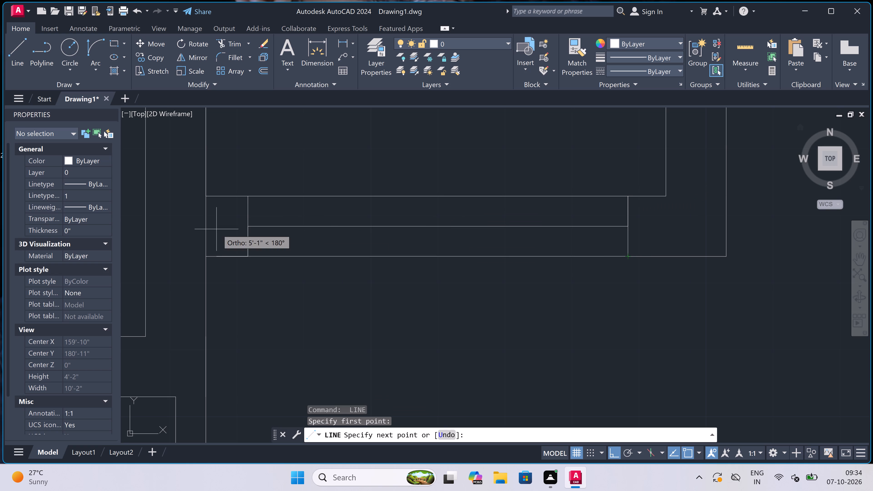
pyautogui.click(245, 255)
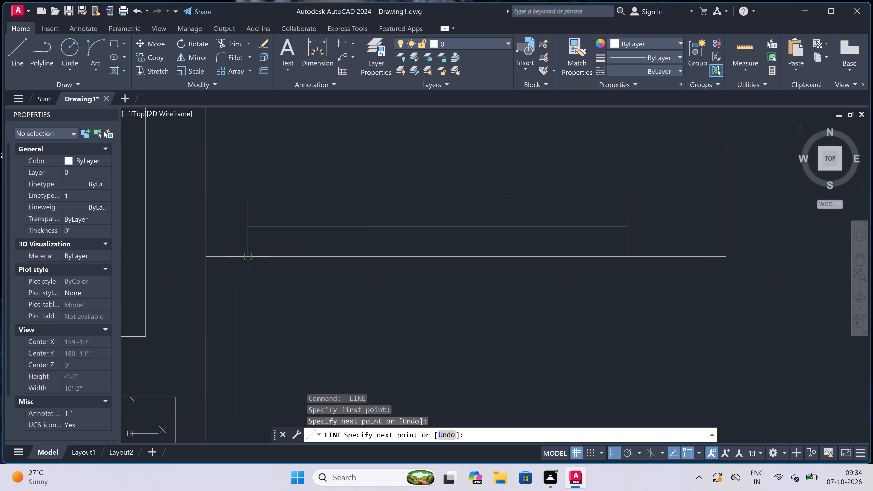
pyautogui.press('Escape')
# Trim the northeast bedroom's west wall line where it crosses the recessed window wall, between that wall's two faces.
pyautogui.write('tr')
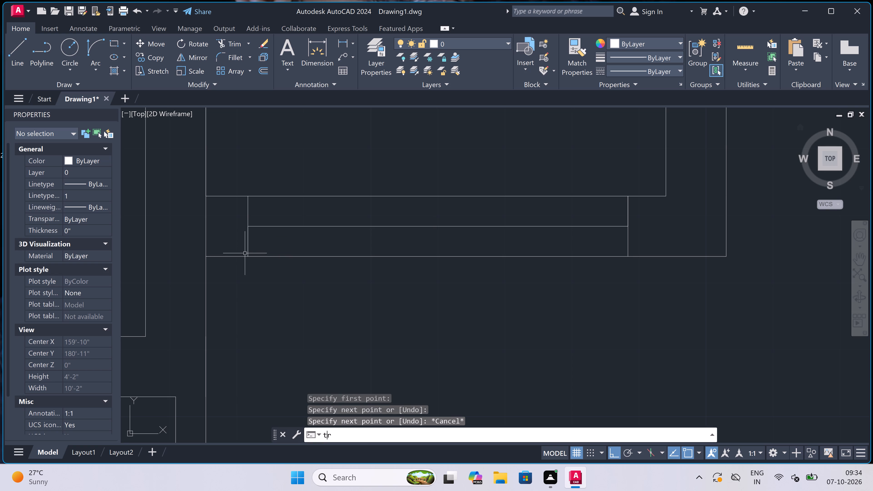
pyautogui.press('space')
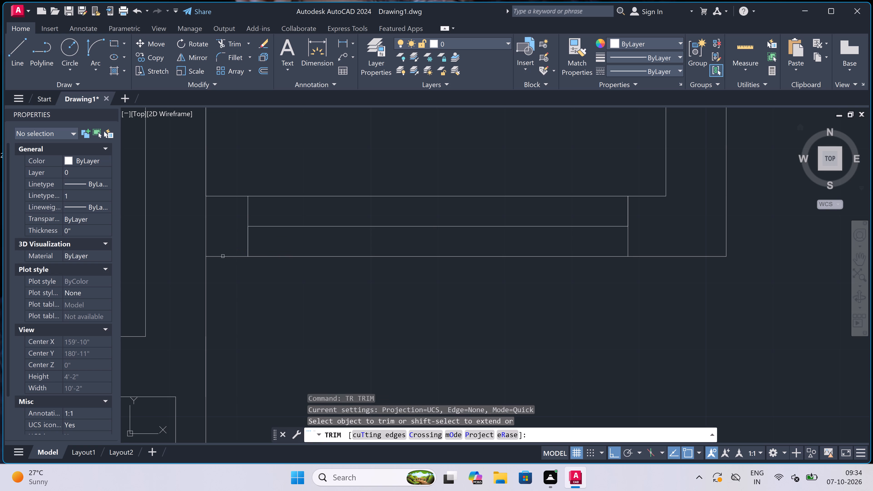
pyautogui.click(210, 239)
pyautogui.click(199, 239)
pyautogui.scroll(-2, 233, 235)
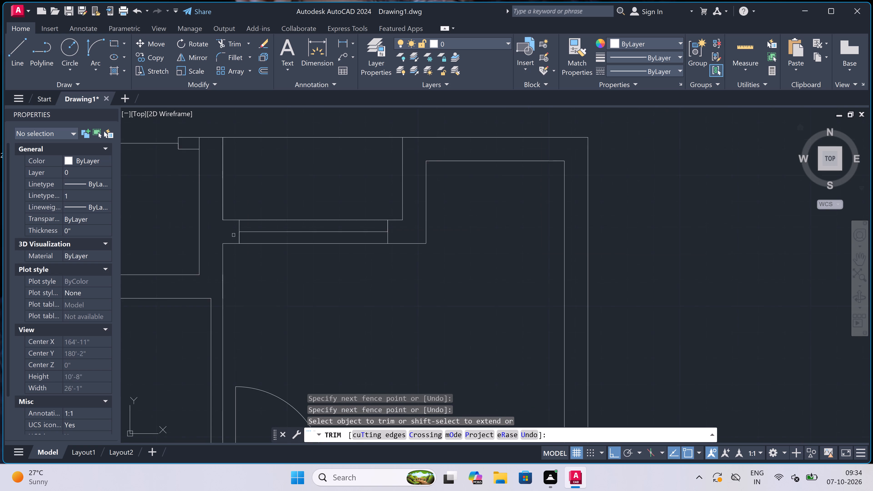
# Trim the short wall line crossing the outer north wall just east of the neighbouring central opening's east jamb.
pyautogui.scroll(-1, 236, 235)
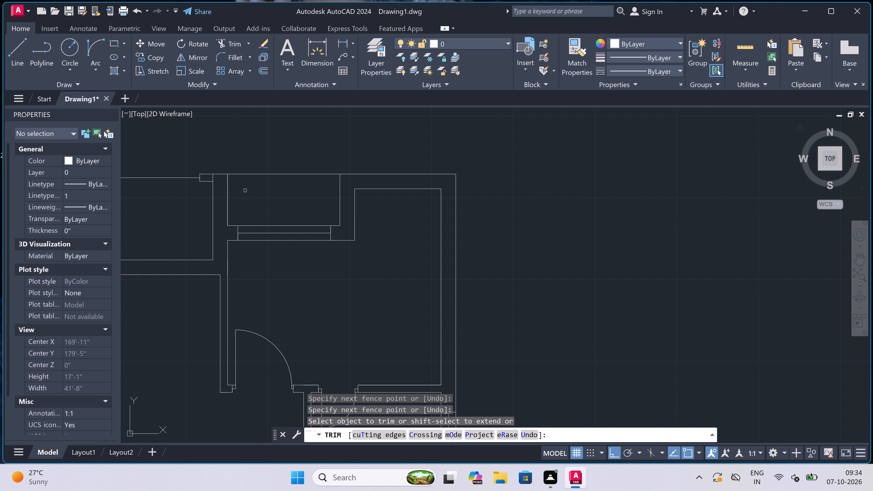
pyautogui.scroll(2, 212, 179)
pyautogui.moveTo(211, 178); pyautogui.dragTo(213, 178)
pyautogui.click(231, 178)
pyautogui.scroll(-5, 319, 210)
pyautogui.scroll(4, 305, 201)
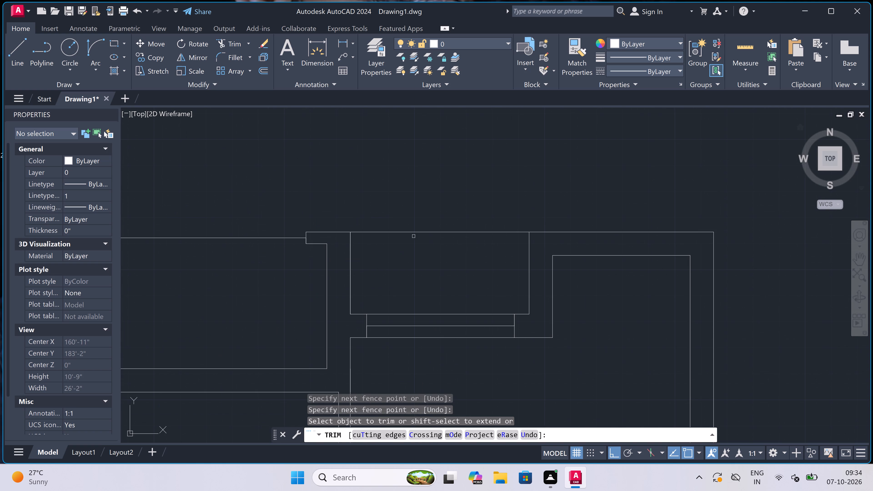
# Trim the outer north wall line spanning the recess in front of the northeast bedroom's window.
pyautogui.click(426, 244)
pyautogui.moveTo(424, 193); pyautogui.dragTo(422, 195)
pyautogui.scroll(-4, 335, 225)
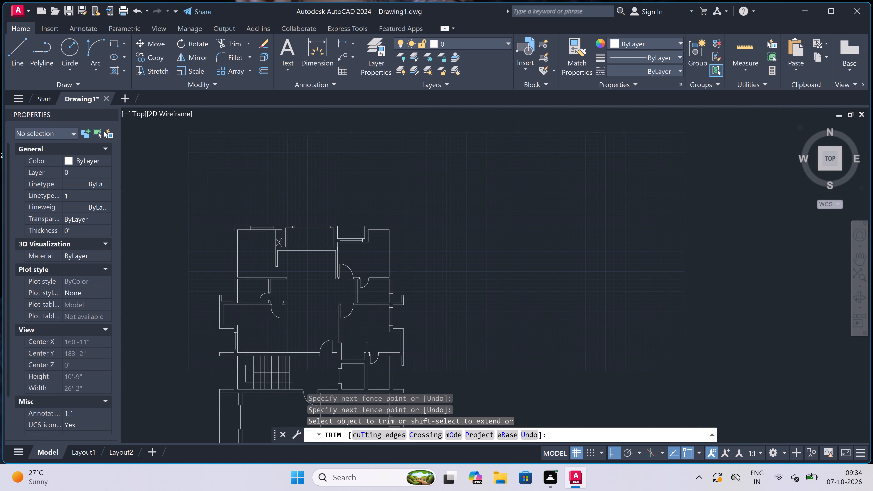
pyautogui.scroll(3, 372, 235)
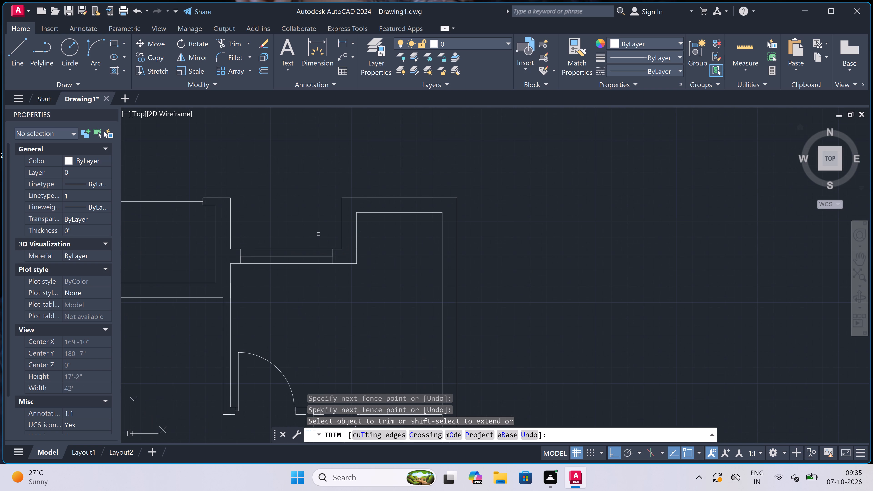
pyautogui.scroll(-2, 280, 228)
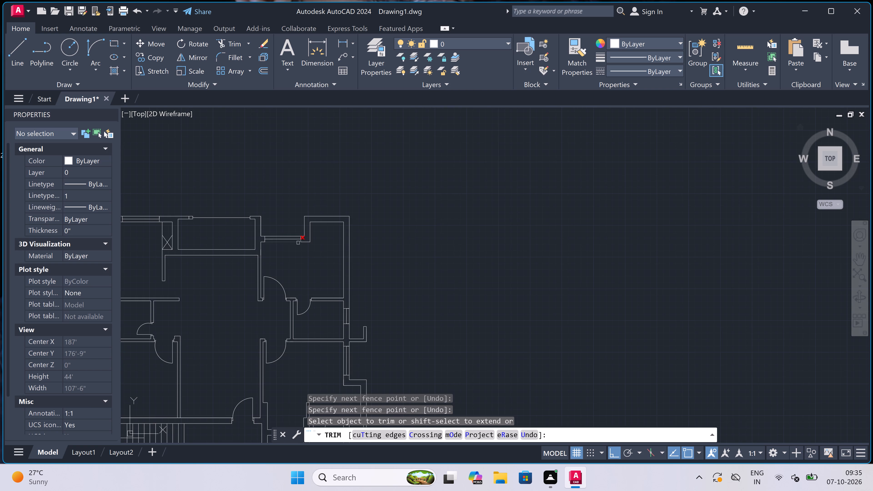
pyautogui.scroll(2, 312, 253)
pyautogui.press('Escape')
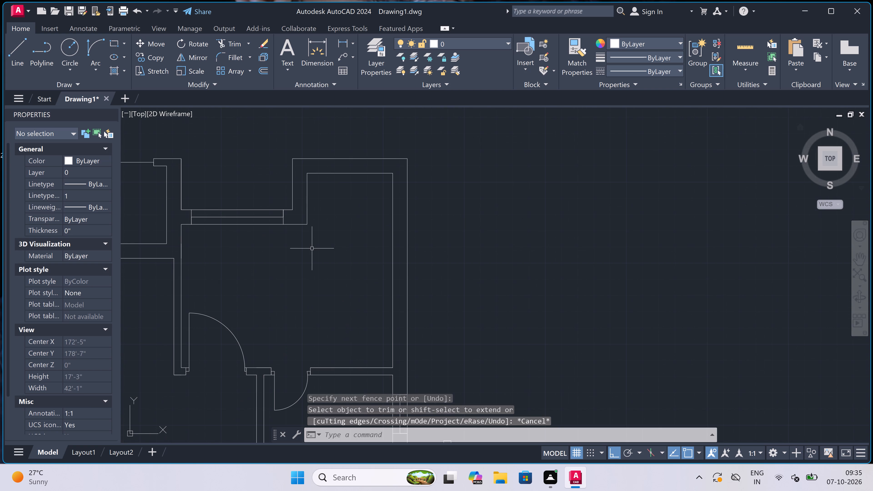
# Draw a 2' window in the outer west wall of the northwest small room, with a centre line and jamb lines across the wall.
pyautogui.scroll(-3, 320, 239)
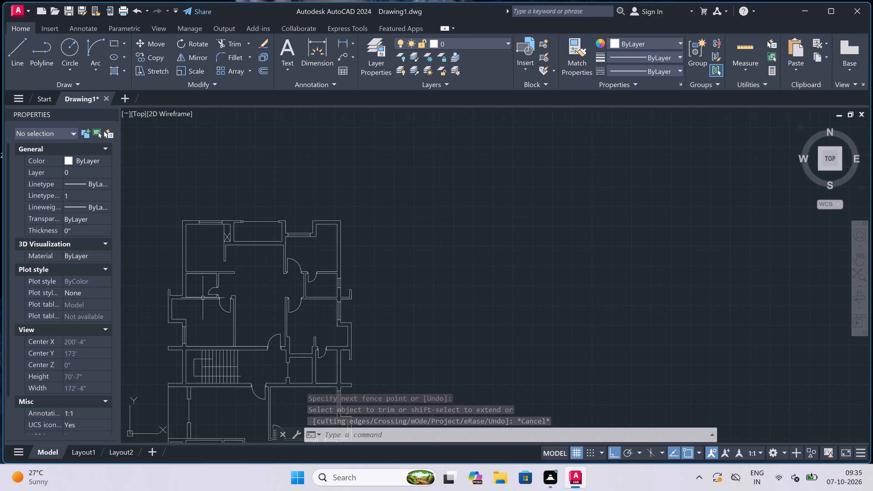
pyautogui.scroll(3, 171, 280)
pyautogui.scroll(1, 192, 285)
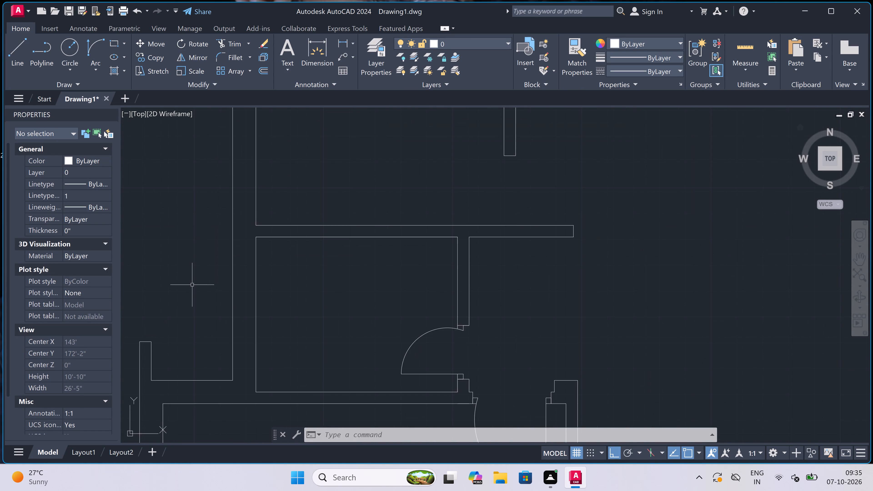
pyautogui.scroll(1, 192, 285)
pyautogui.write('l')
pyautogui.press('space')
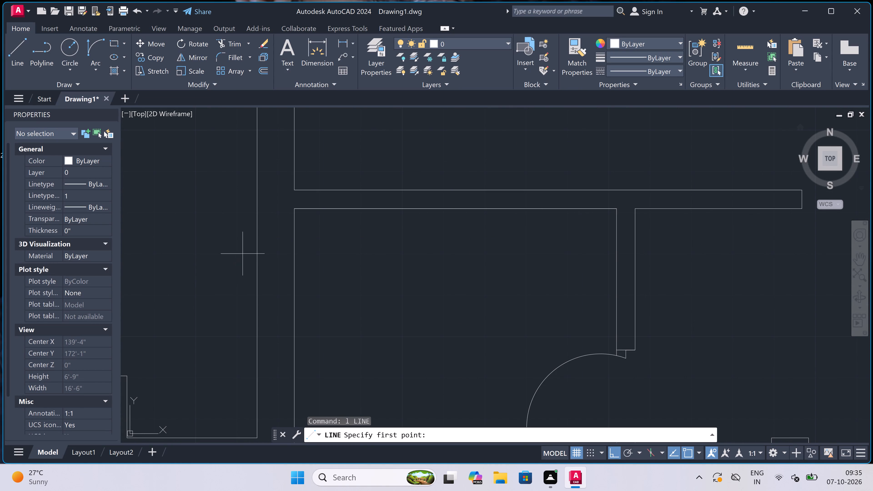
pyautogui.moveTo(257, 254); pyautogui.dragTo(259, 256)
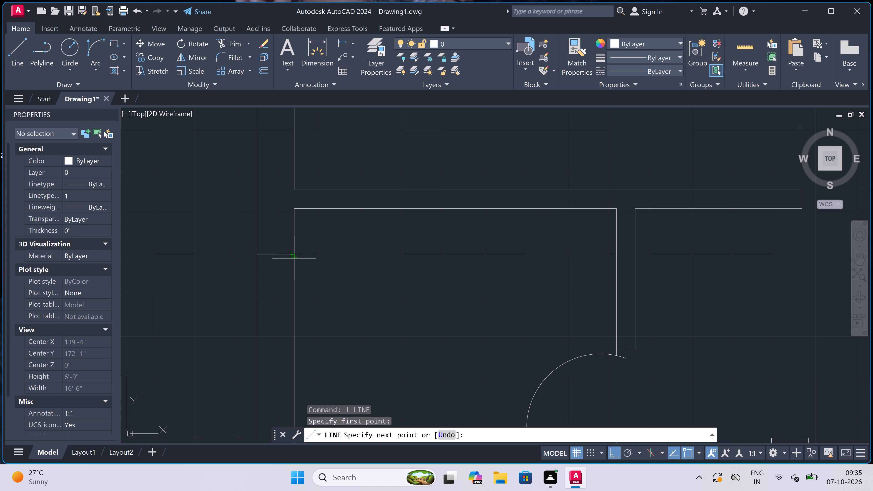
pyautogui.click(294, 258)
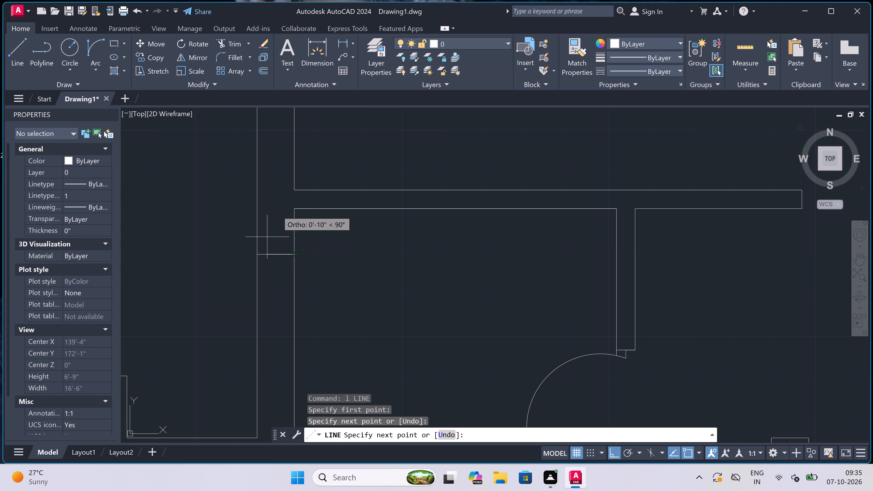
pyautogui.click(272, 254)
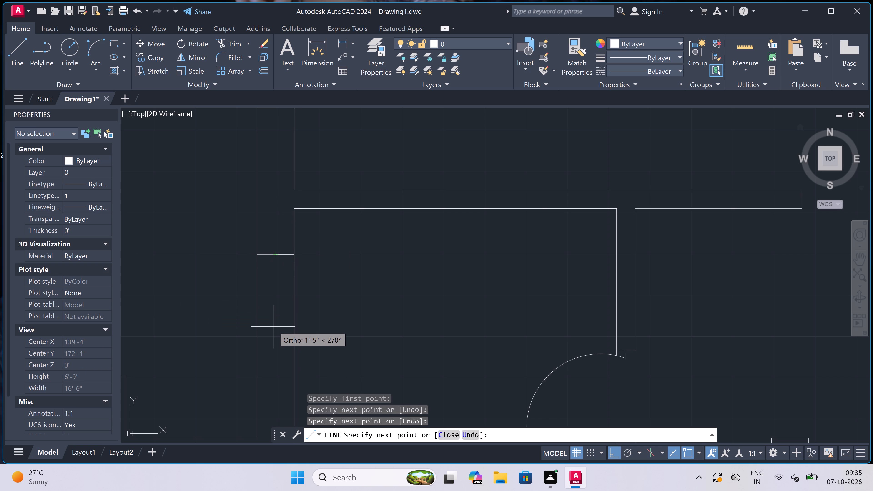
pyautogui.write("2'")
pyautogui.press('space')
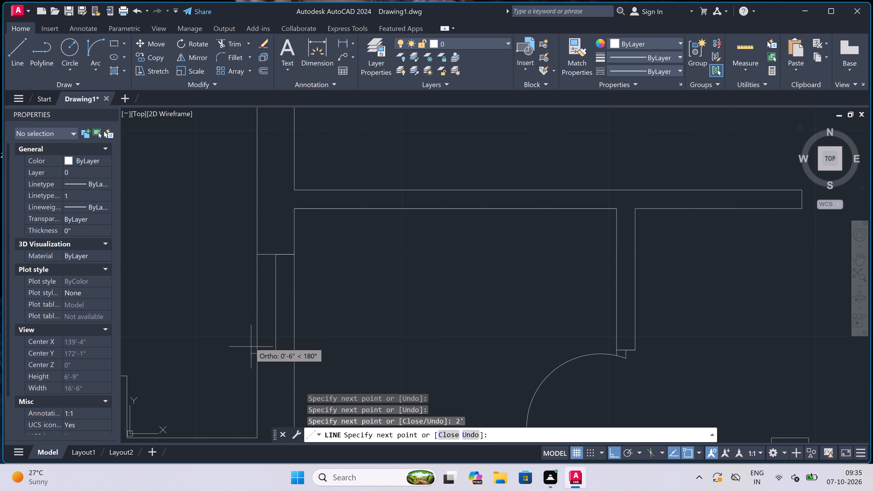
pyautogui.click(255, 351)
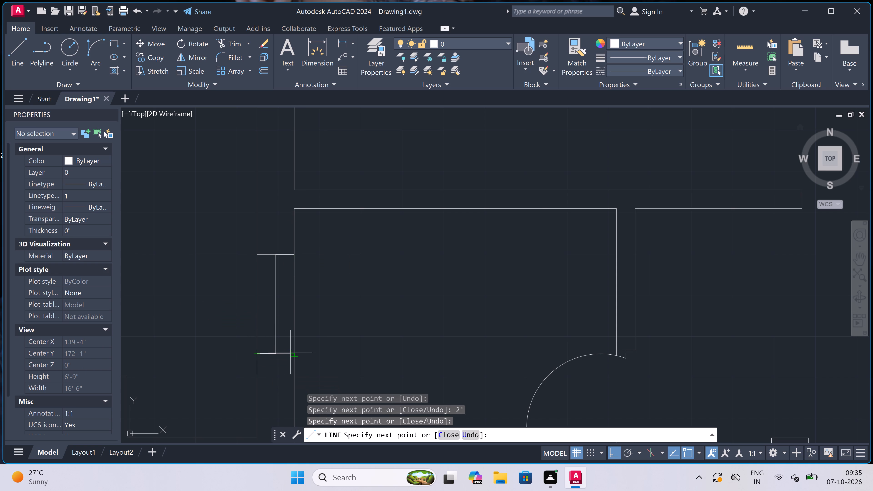
pyautogui.click(291, 353)
pyautogui.press('Escape')
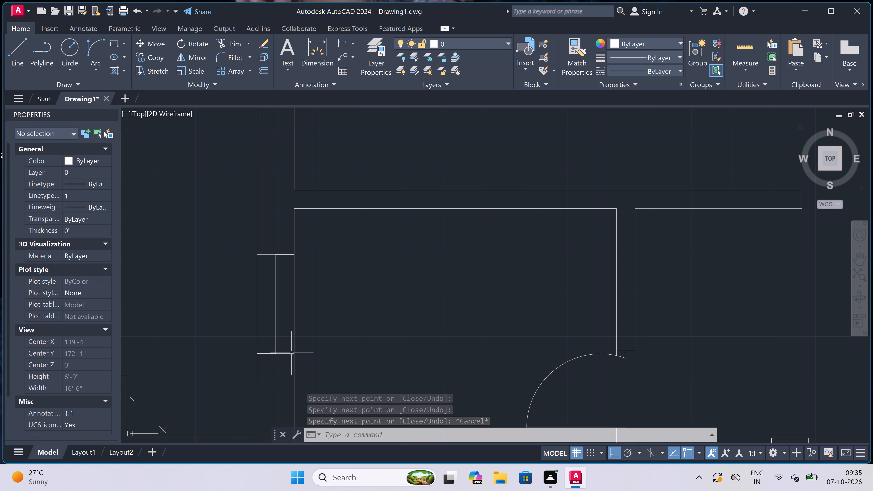
# Examine the whole floor plan for walls and openings that still need drawing.
pyautogui.scroll(-8, 288, 346)
pyautogui.scroll(5, 285, 364)
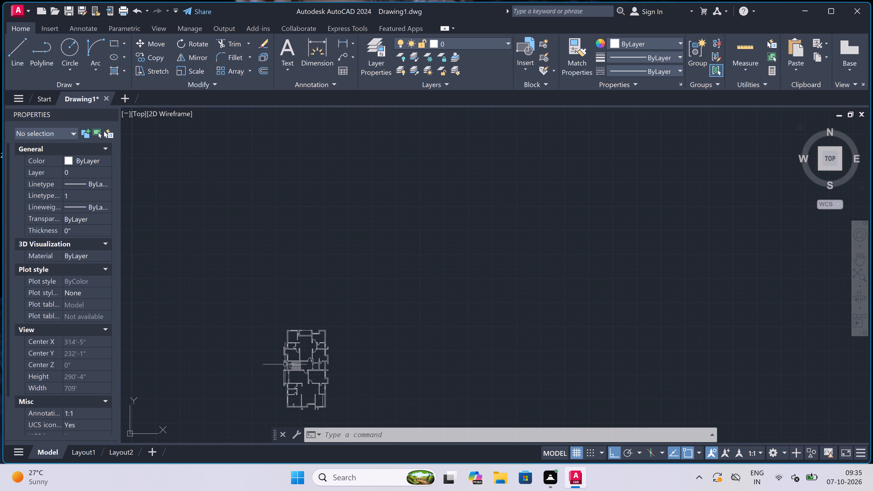
pyautogui.scroll(-3, 304, 293)
pyautogui.scroll(2, 304, 293)
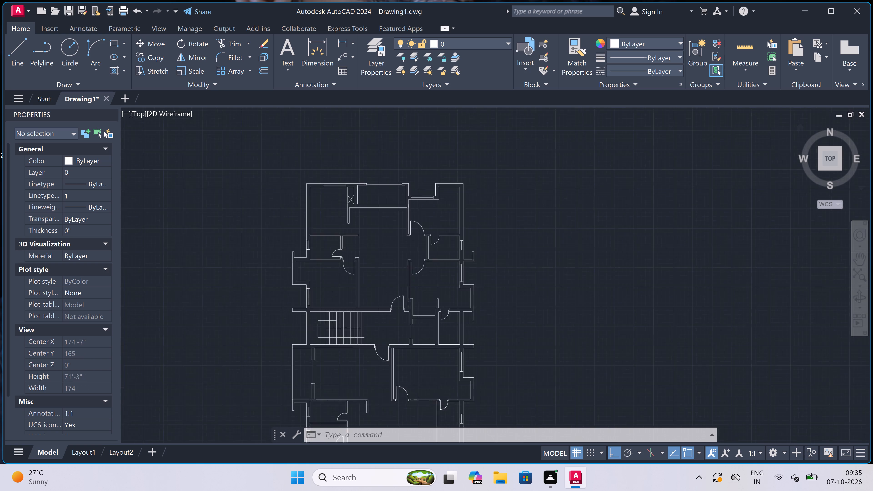
pyautogui.scroll(-5, 282, 278)
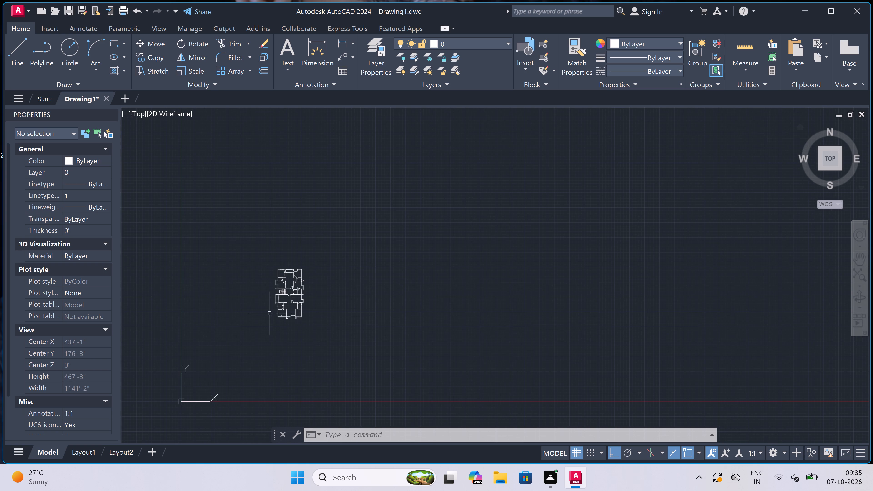
pyautogui.scroll(5, 271, 321)
pyautogui.scroll(-3, 270, 321)
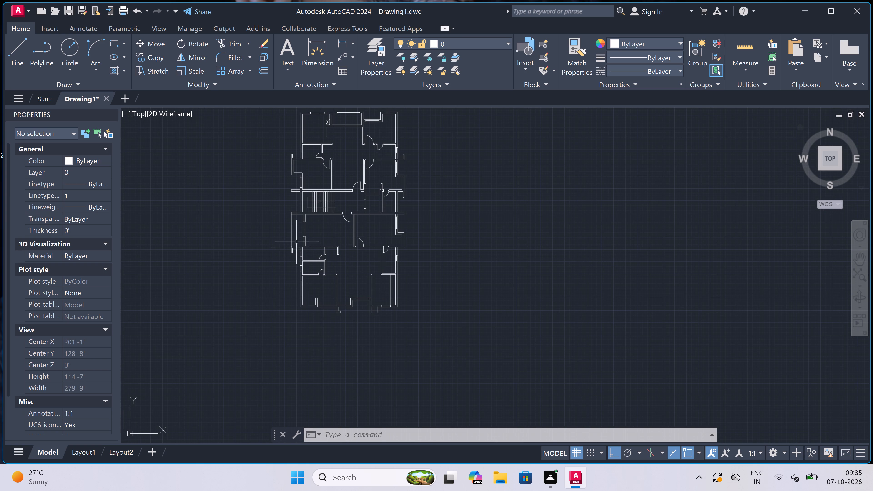
pyautogui.scroll(4, 320, 229)
pyautogui.scroll(-2, 320, 230)
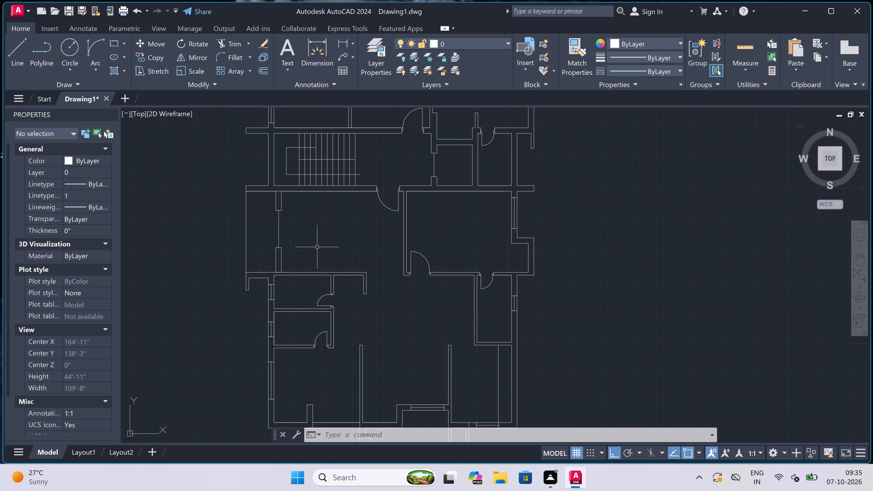
pyautogui.scroll(-2, 317, 247)
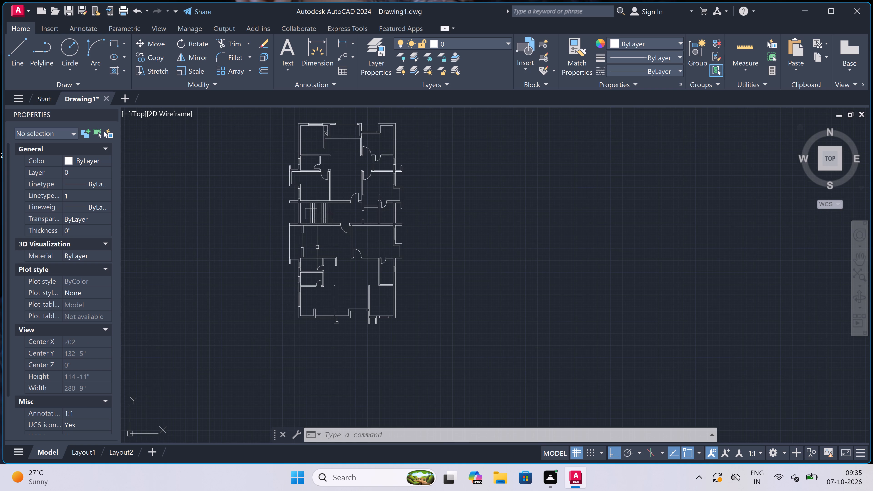
# Draw a 4.5" thick wall from the southeast corner of the lower west small room across to the eastern partition's end.
pyautogui.scroll(1, 317, 247)
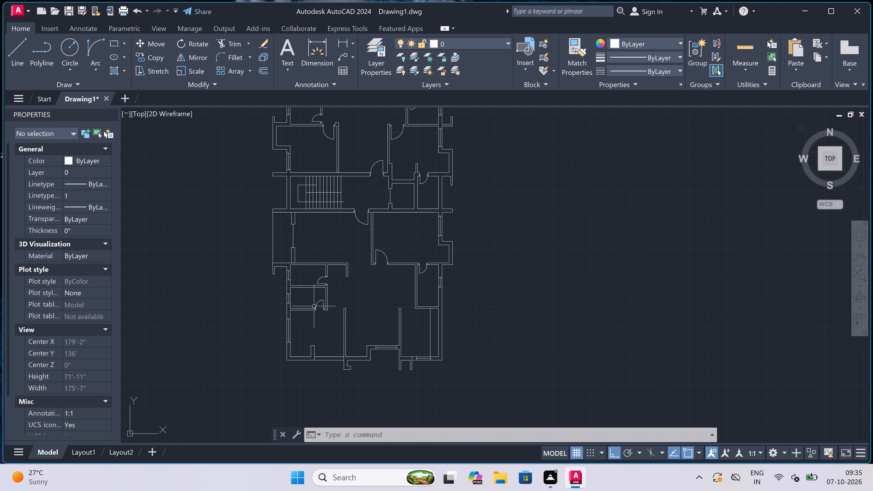
pyautogui.scroll(3, 342, 311)
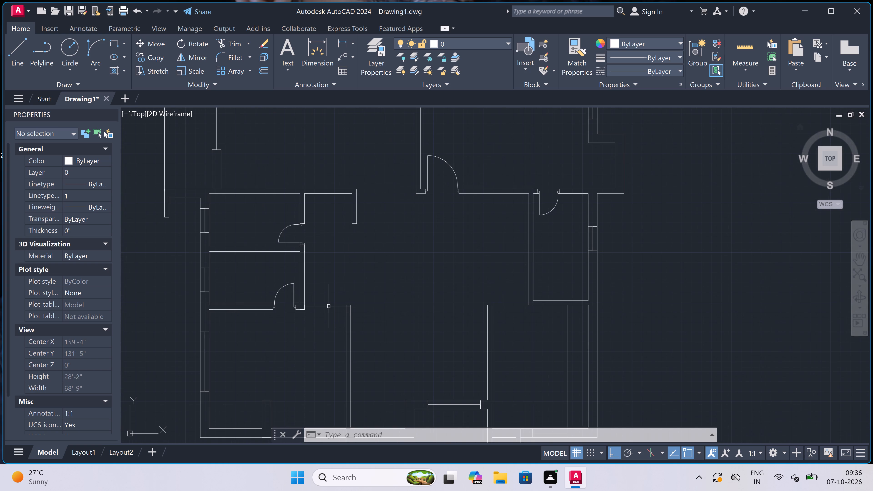
pyautogui.scroll(2, 329, 306)
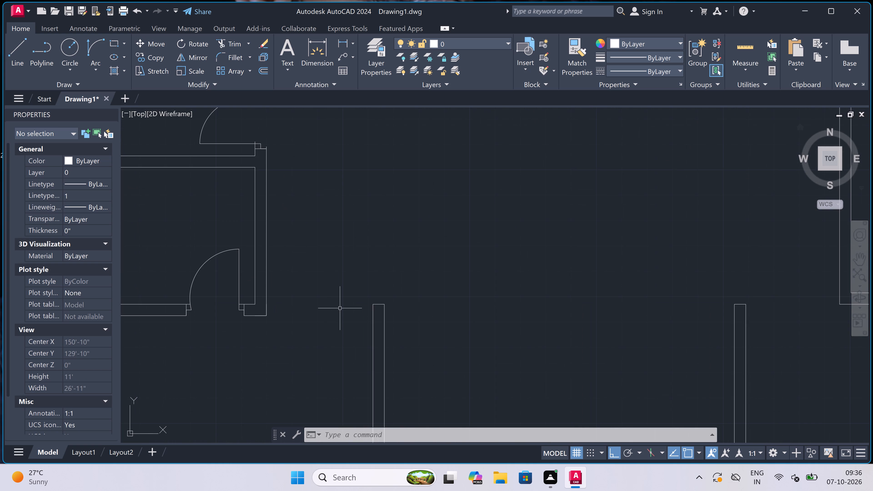
pyautogui.write('l')
pyautogui.press('space')
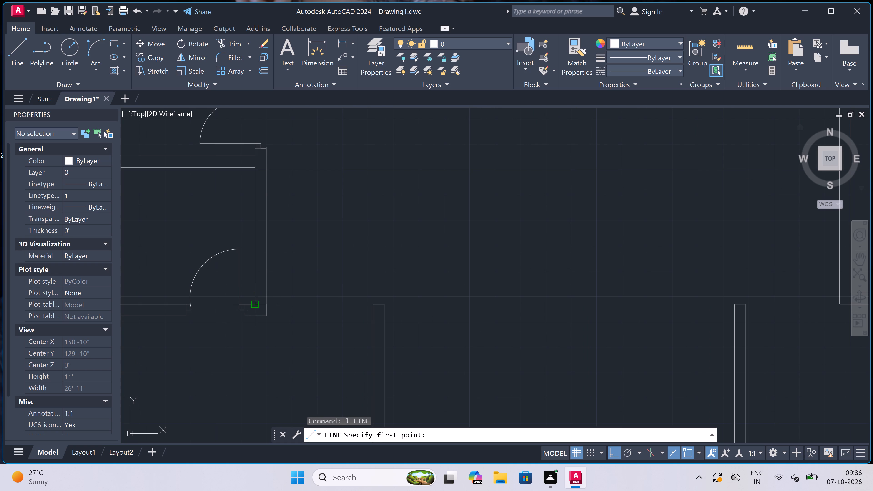
pyautogui.moveTo(254, 303); pyautogui.dragTo(257, 303)
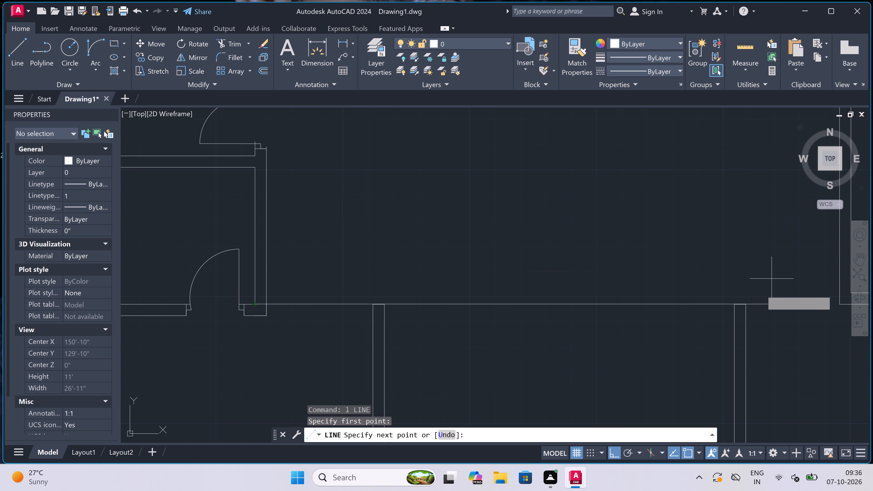
pyautogui.click(745, 307)
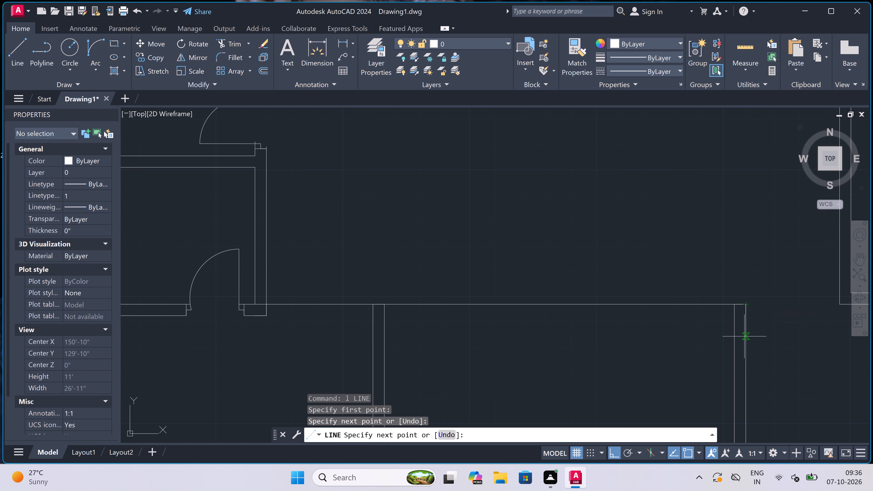
pyautogui.write('4.5')
pyautogui.write('"')
pyautogui.press('space')
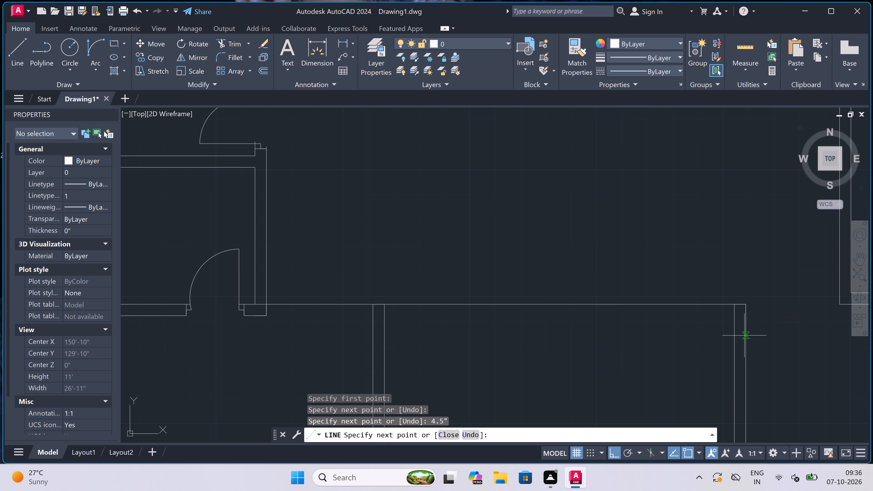
pyautogui.click(263, 313)
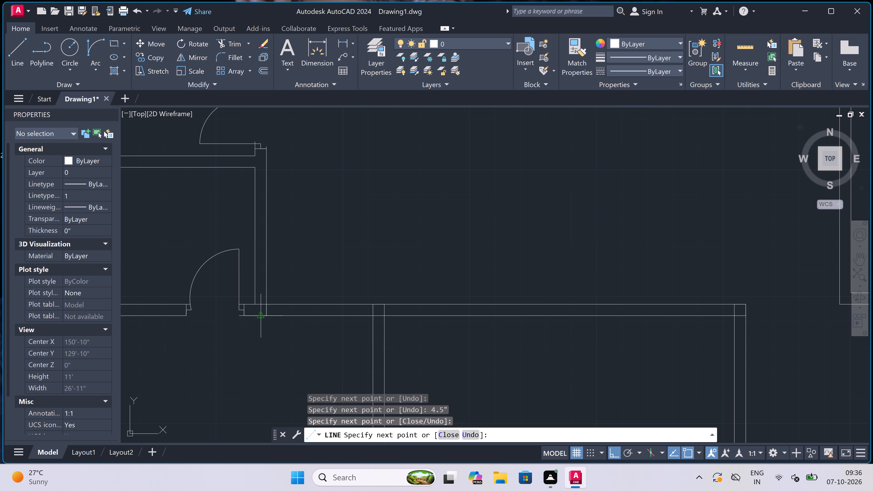
pyautogui.press('Escape')
# Trim the new wall's north face line between the two wall faces at the small room's southeast corner.
pyautogui.write('tr')
pyautogui.press('space')
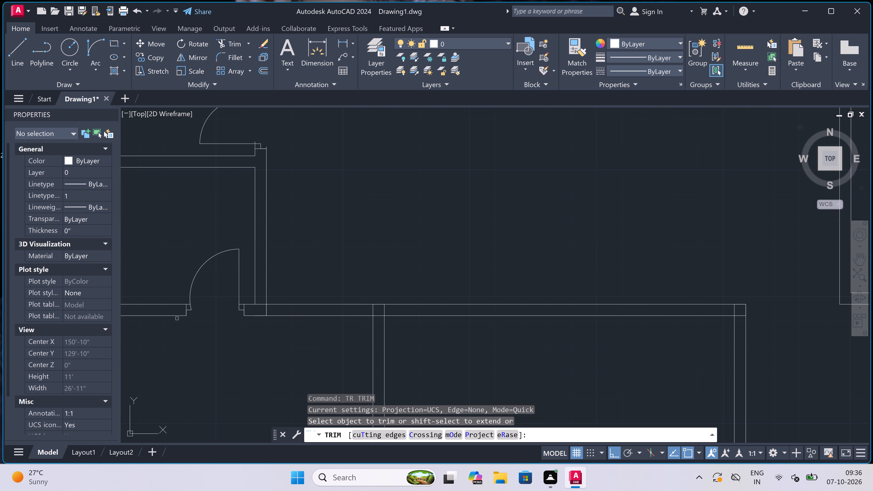
pyautogui.scroll(1, 251, 300)
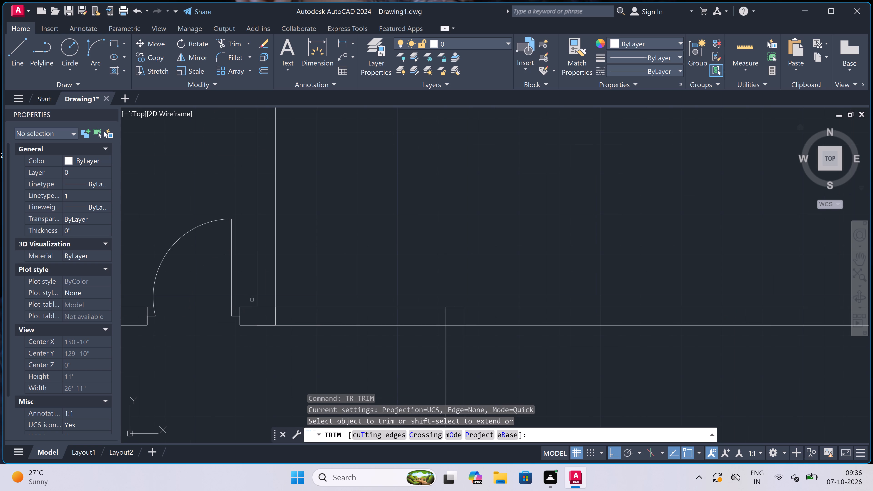
pyautogui.click(268, 317)
pyautogui.scroll(-1, 268, 317)
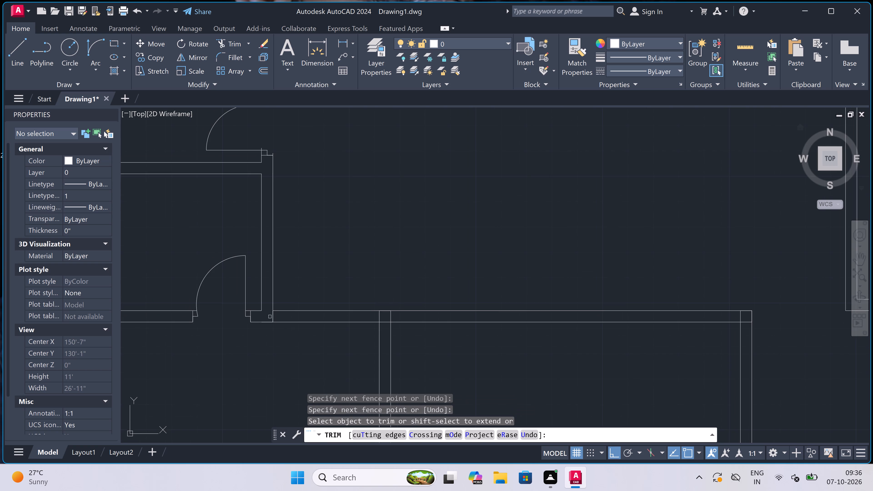
# Trim the overlapping wall lines inside the T-junction of the new wall and the western partition.
pyautogui.scroll(3, 387, 325)
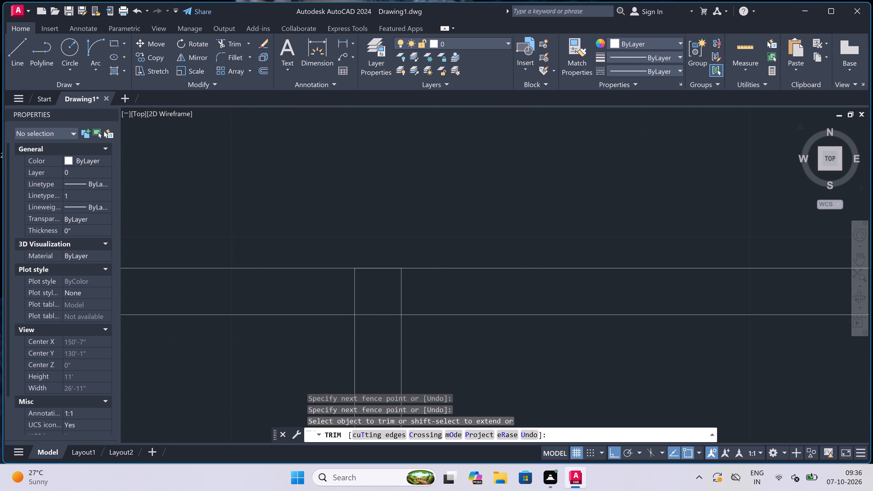
pyautogui.click(386, 324)
pyautogui.click(382, 303)
pyautogui.click(336, 304)
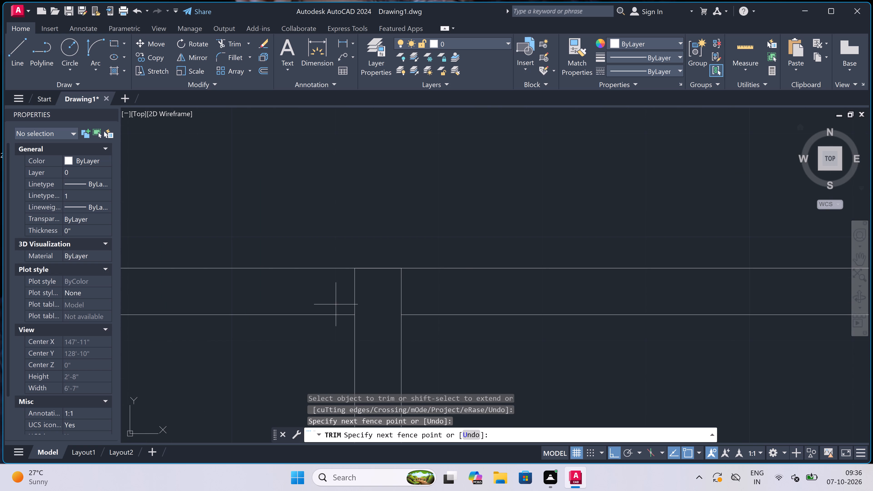
pyautogui.click(454, 277)
pyautogui.scroll(-6, 361, 293)
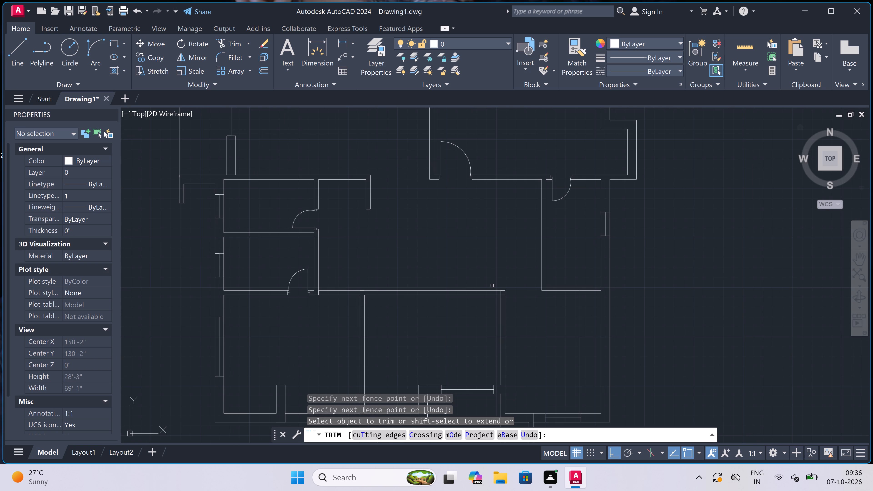
# Trim the overlapping inner lines at the corner where the new wall meets the eastern partition.
pyautogui.scroll(5, 506, 292)
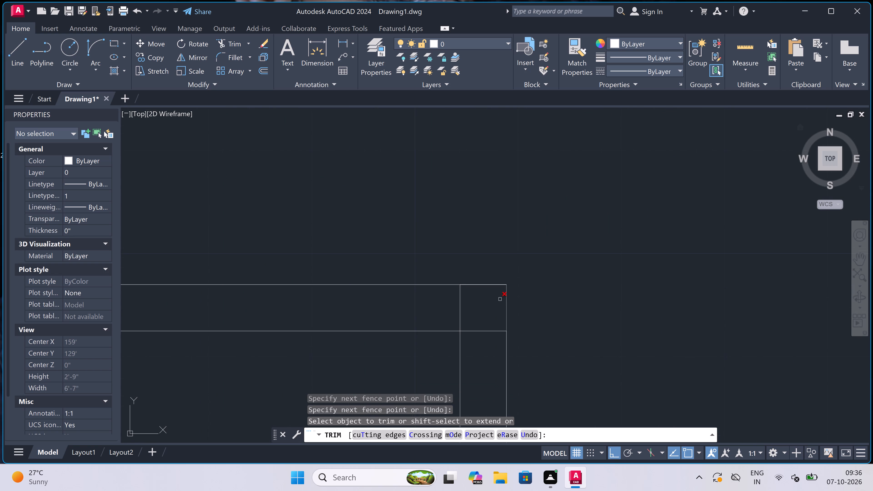
pyautogui.click(447, 303)
pyautogui.click(495, 341)
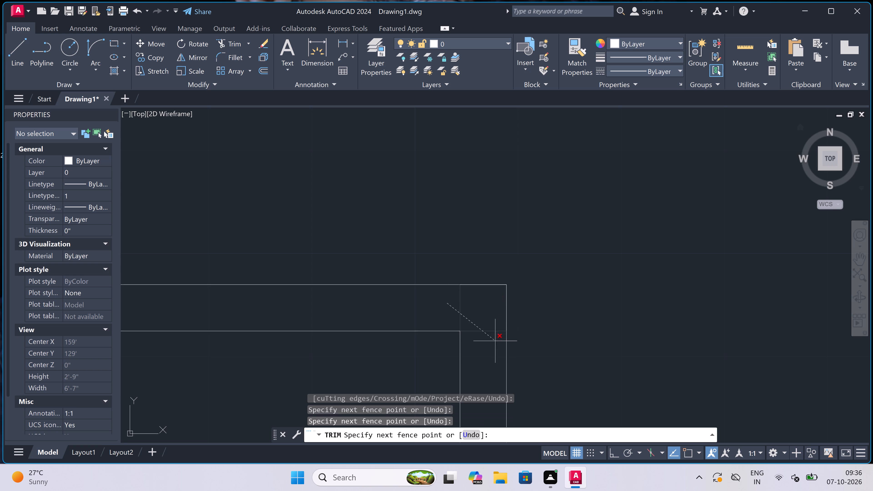
pyautogui.scroll(-6, 474, 312)
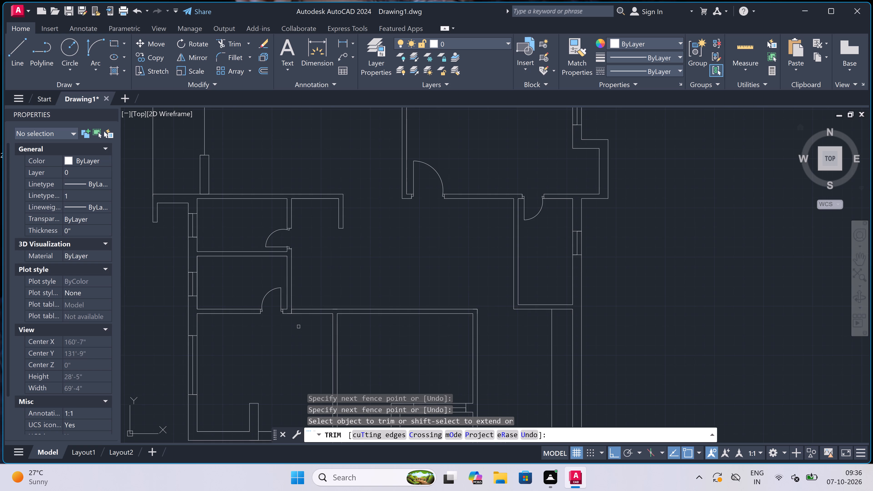
pyautogui.scroll(4, 299, 316)
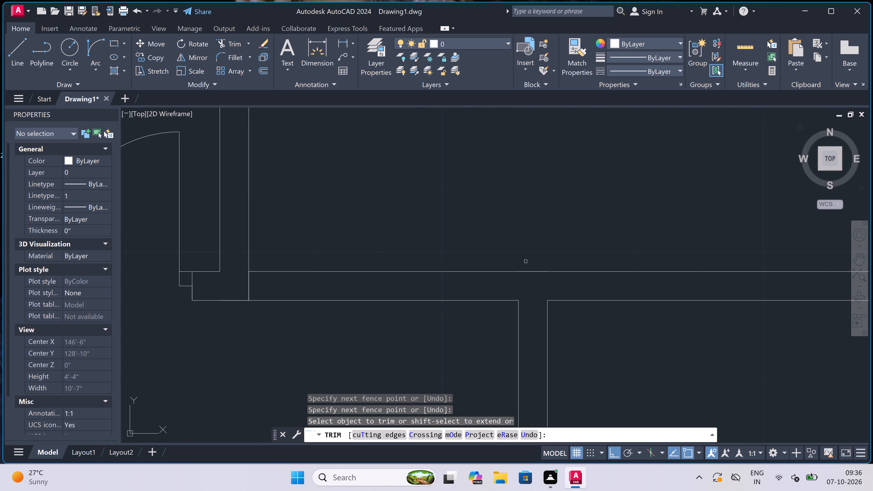
pyautogui.press('Escape')
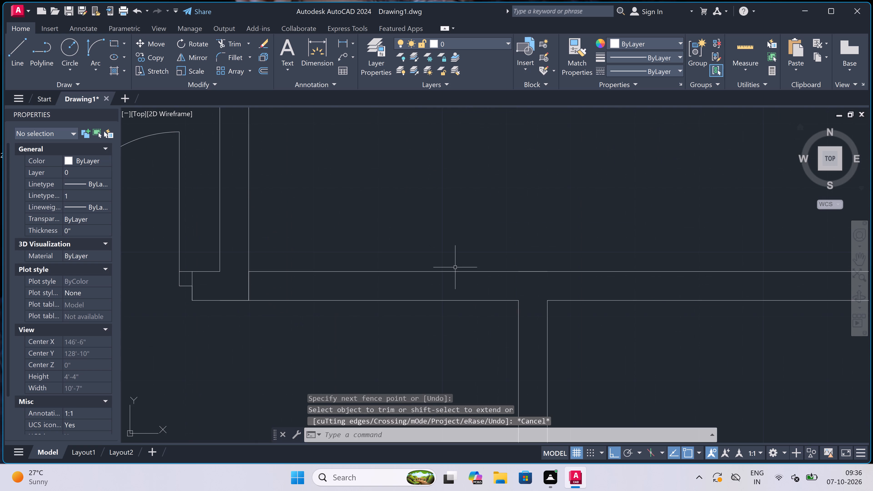
# Draw the east jamb across the new wall just west of the western partition, with a 2" stop and a 3' door leaf running south.
pyautogui.write('l')
pyautogui.press('space')
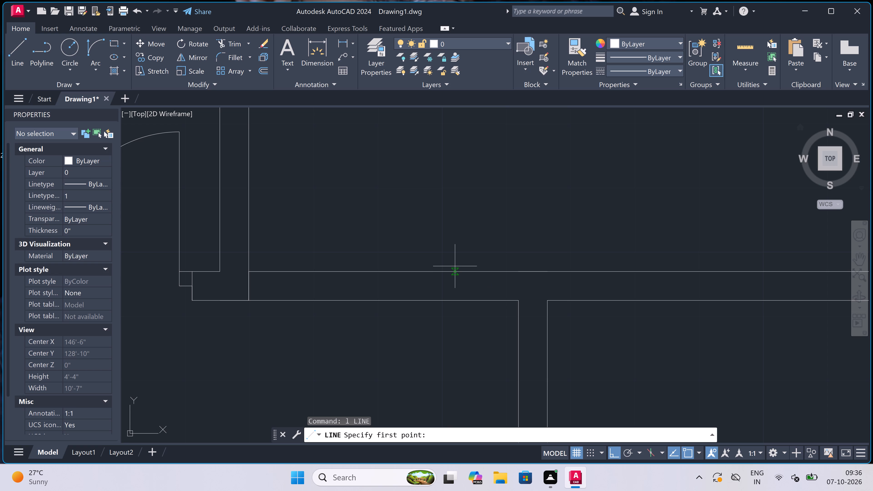
pyautogui.click(499, 302)
pyautogui.click(493, 272)
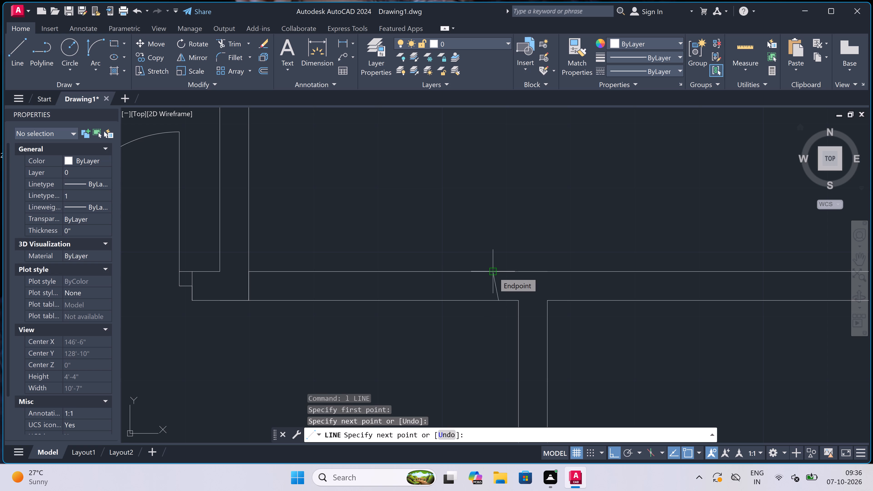
pyautogui.hotkey('ctrl', 'z')
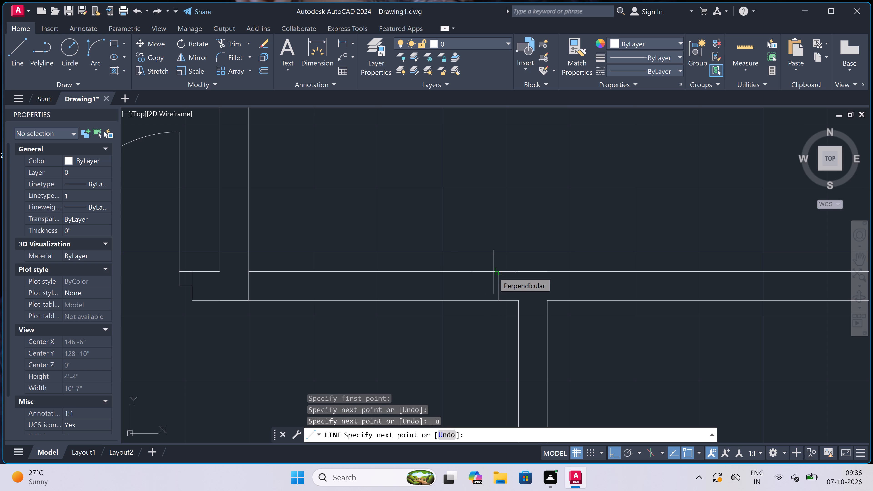
pyautogui.click(501, 268)
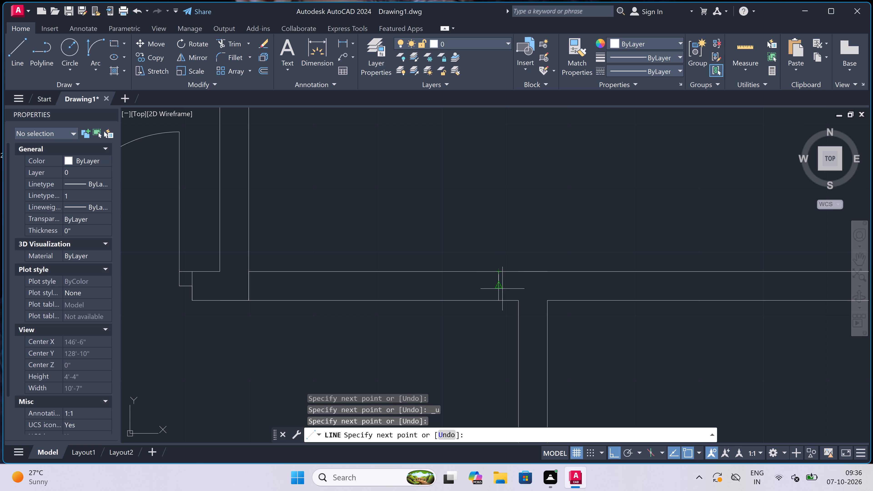
pyautogui.click(500, 288)
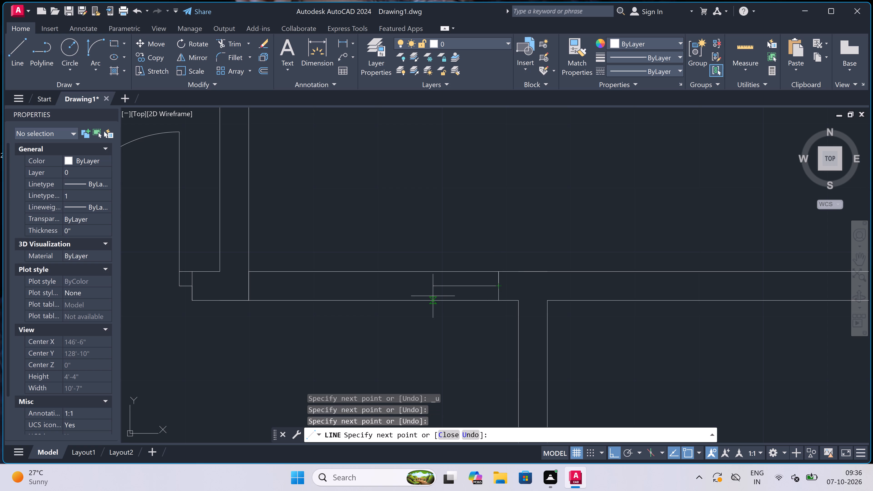
pyautogui.press('2')
pyautogui.write('"')
pyautogui.press('space')
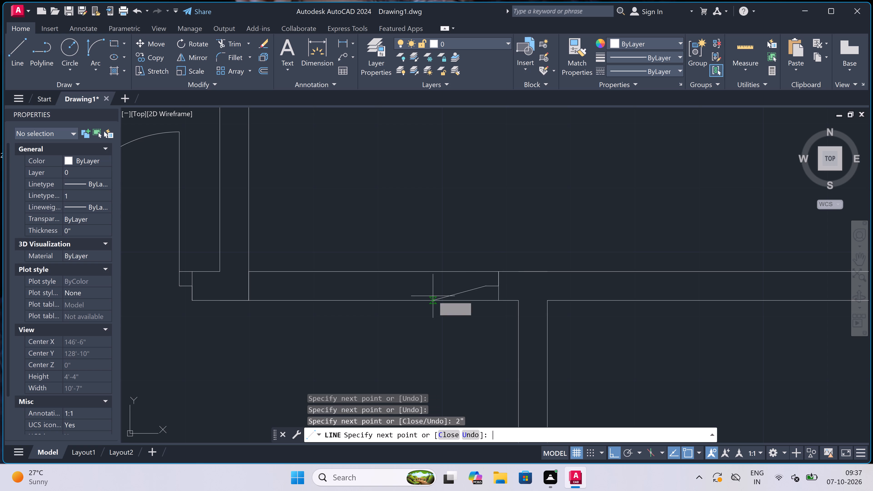
pyautogui.scroll(-4, 445, 284)
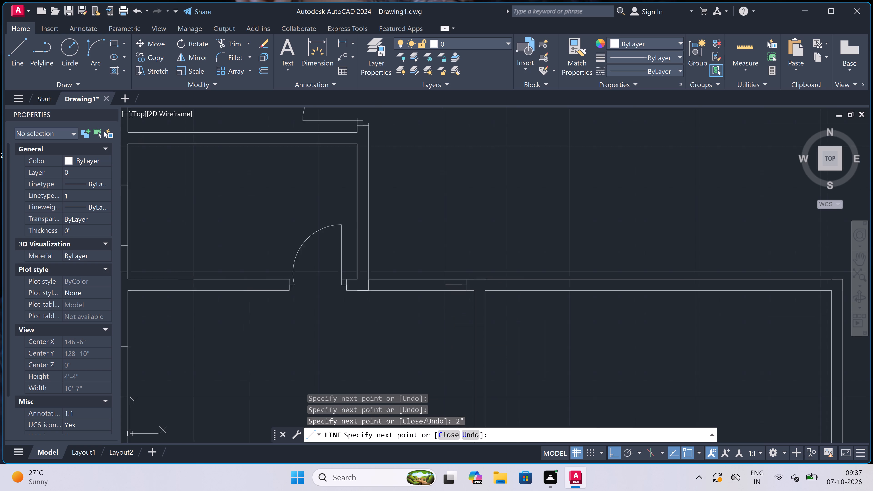
pyautogui.scroll(3, 445, 311)
pyautogui.write("3'")
pyautogui.press('space')
pyautogui.press('Escape')
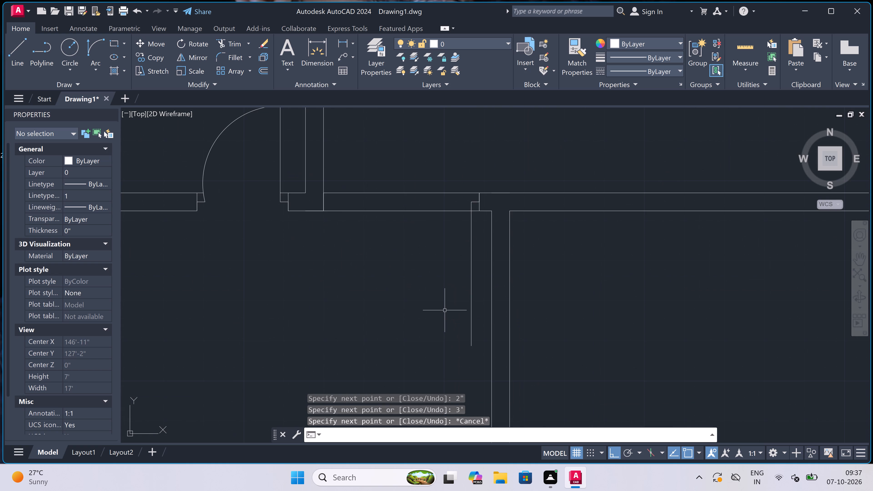
# Draw the opposite west jamb across the wall near the small room's southeast corner, with a 2" stop at its midpoint.
pyautogui.press('space')
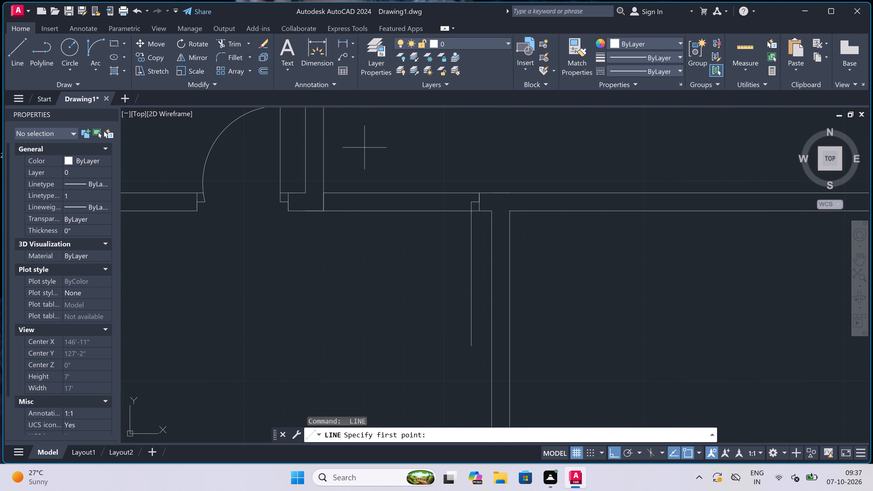
pyautogui.click(351, 193)
pyautogui.click(353, 209)
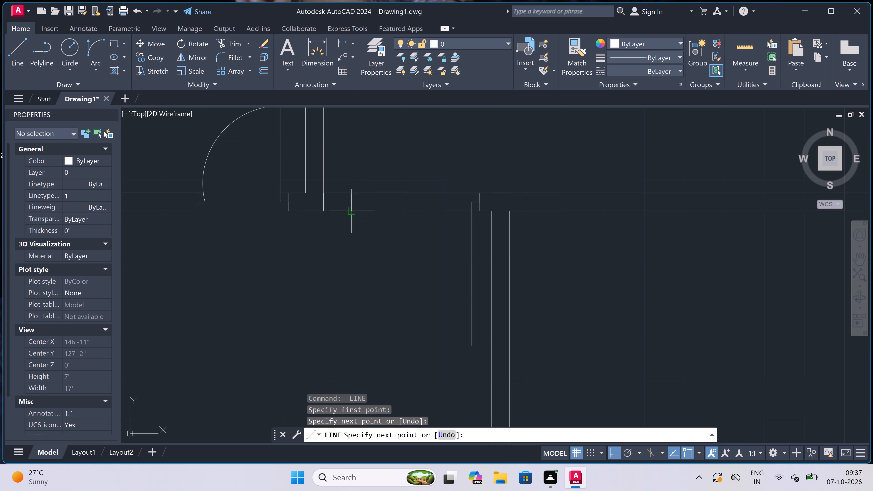
pyautogui.scroll(2, 351, 198)
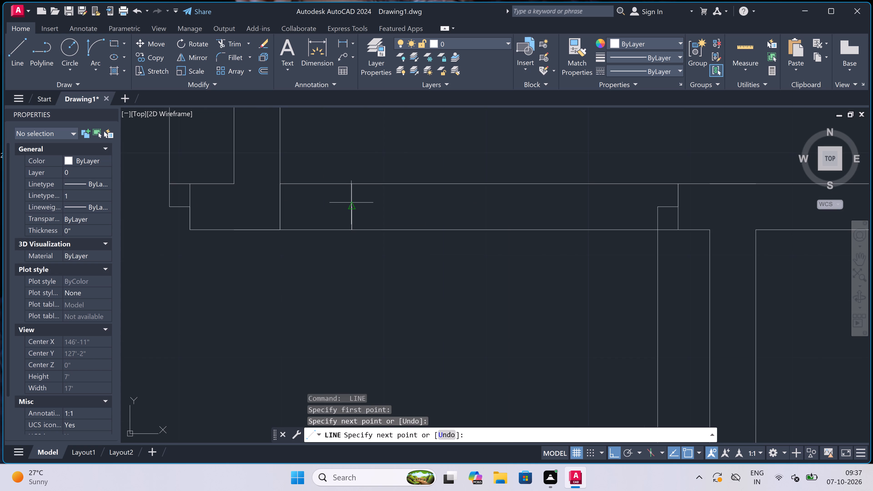
pyautogui.click(351, 206)
pyautogui.press('2')
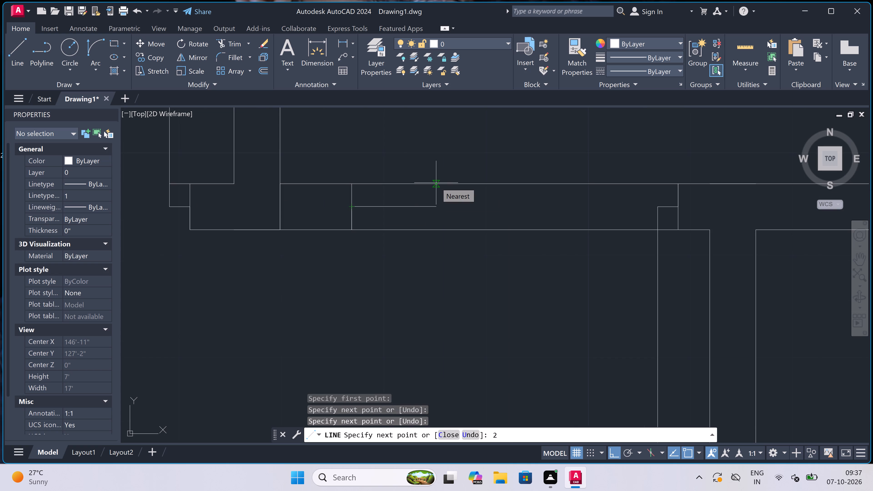
pyautogui.write('"')
pyautogui.press('space')
pyautogui.press('Escape')
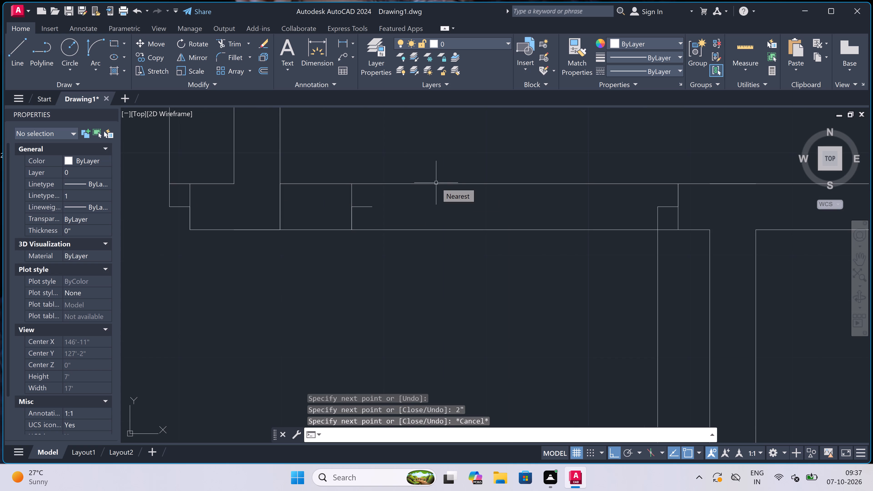
# Draw the door swing arc from the south end of the 3' leaf to the end of the west jamb's stop.
pyautogui.scroll(-2, 436, 178)
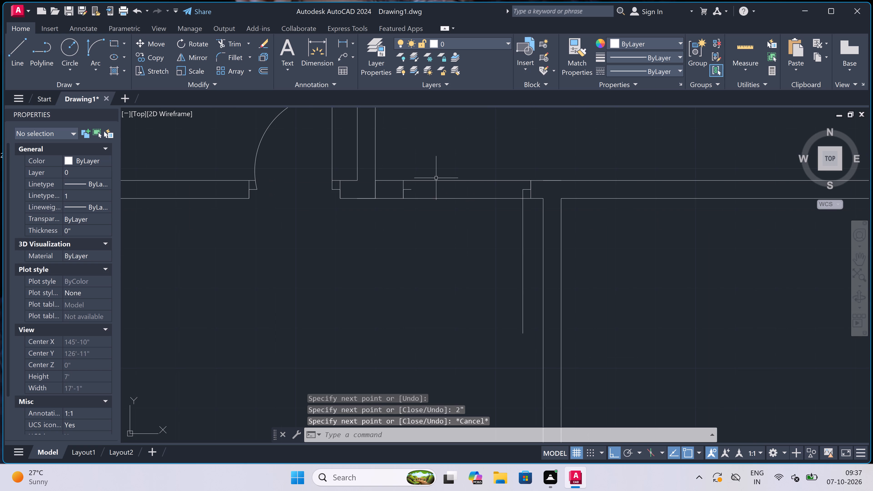
pyautogui.click(93, 43)
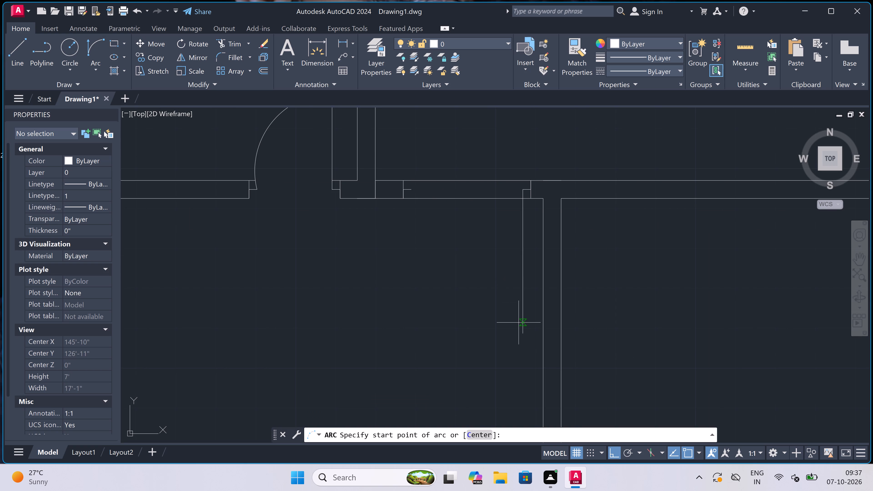
pyautogui.click(522, 330)
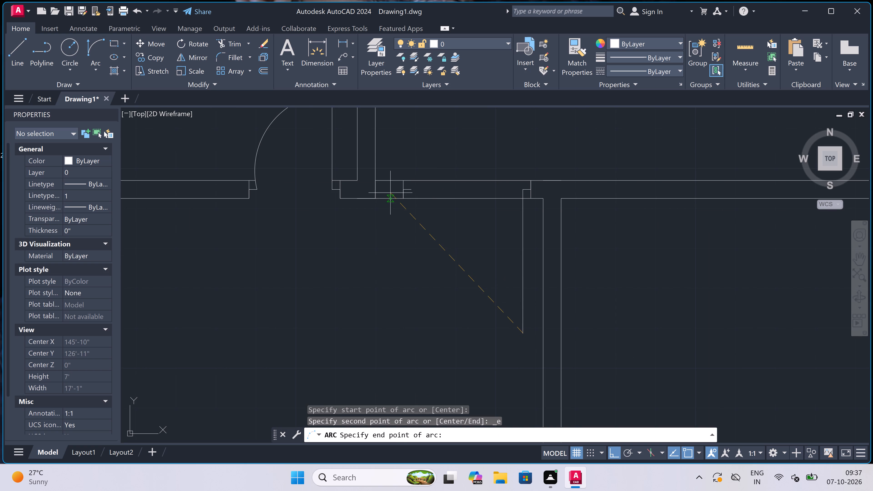
pyautogui.click(411, 187)
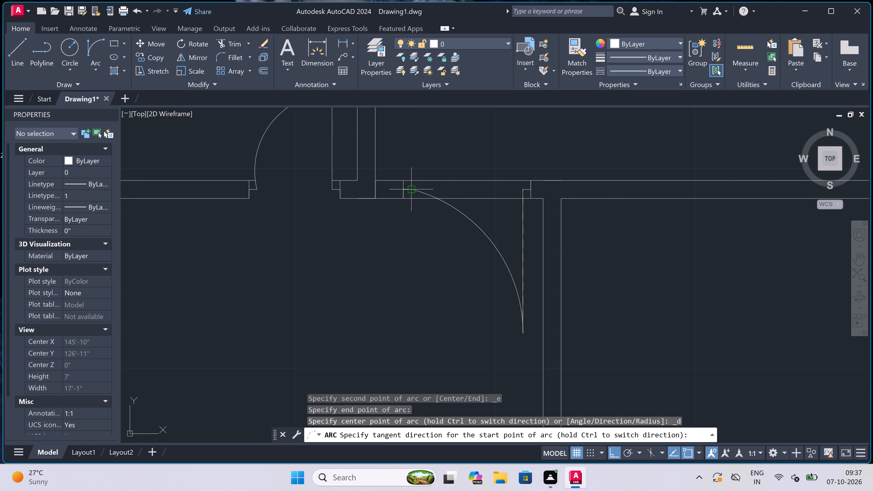
pyautogui.click(340, 261)
# Trim both wall face lines across the new door opening between the two jambs.
pyautogui.write('tr')
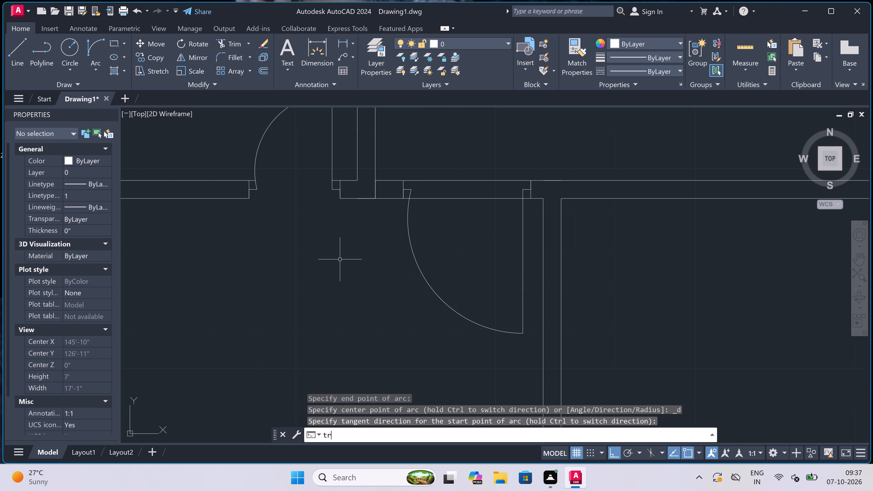
pyautogui.press('space')
pyautogui.scroll(-1, 340, 260)
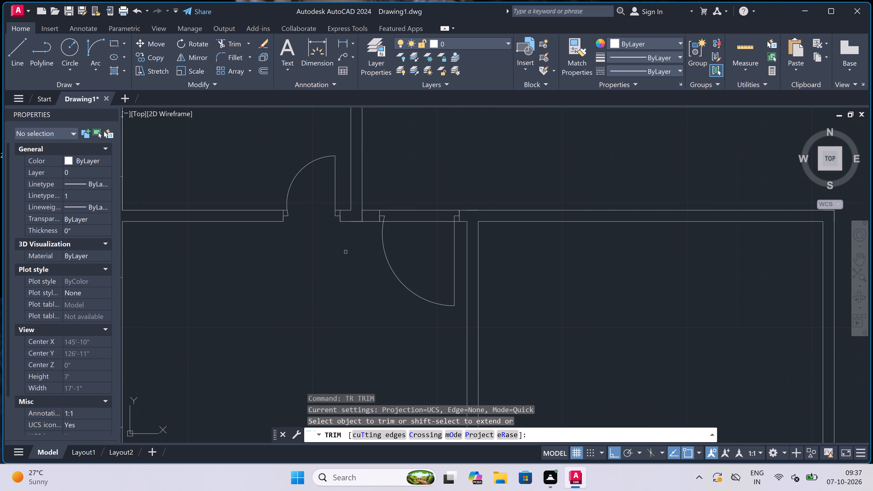
pyautogui.moveTo(400, 179); pyautogui.dragTo(404, 178)
pyautogui.click(411, 236)
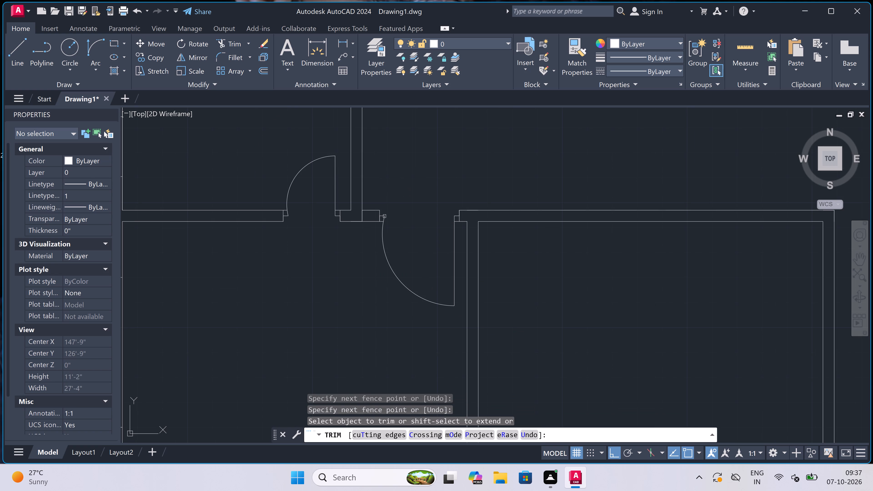
# Trim the leftover vertical line inside the wall at the small room's southeast corner, between the two door openings.
pyautogui.scroll(3, 371, 217)
pyautogui.click(344, 215)
pyautogui.click(257, 220)
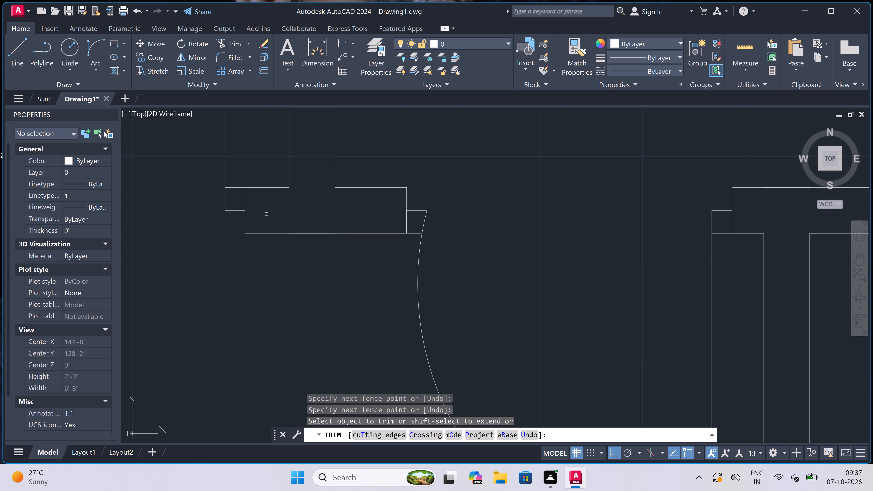
pyautogui.scroll(-5, 266, 214)
pyautogui.scroll(2, 334, 204)
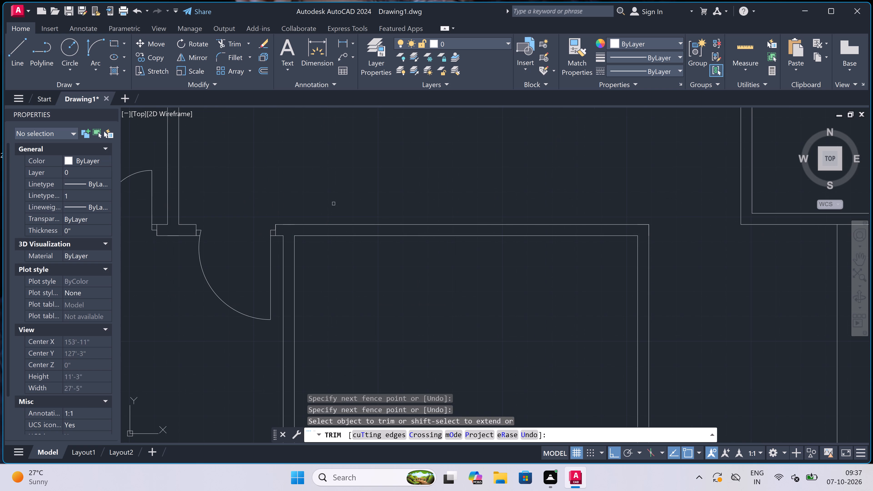
pyautogui.press('Escape')
# Draw a jamb across the same wall just east of the western partition, with a 2" stop and a 3' door leaf running south.
pyautogui.write('l')
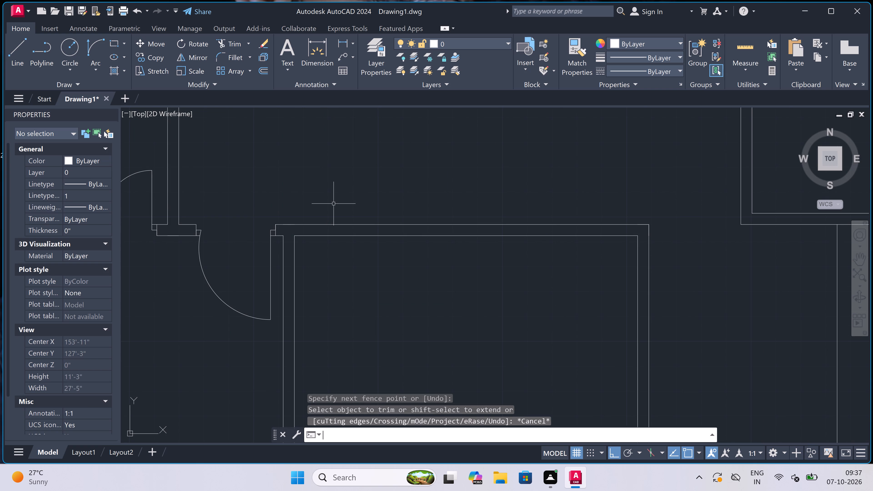
pyautogui.press('space')
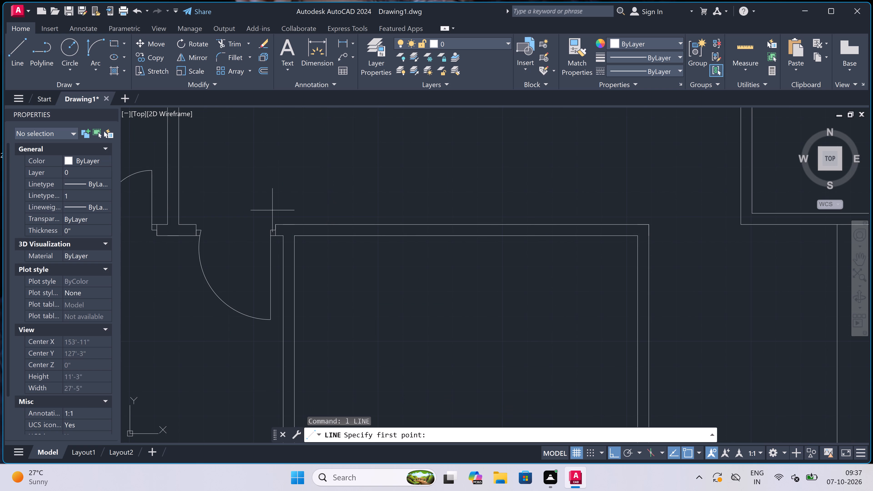
pyautogui.scroll(2, 321, 222)
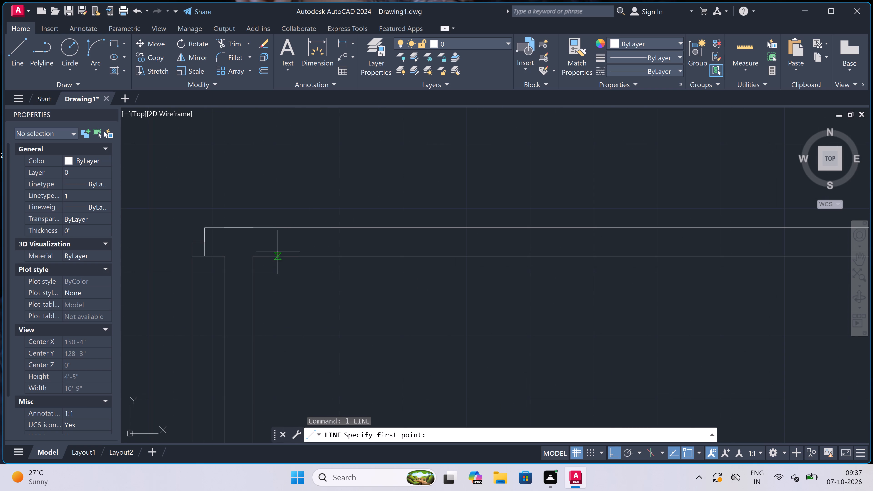
pyautogui.click(278, 252)
pyautogui.moveTo(276, 232); pyautogui.dragTo(273, 235)
pyautogui.click(271, 242)
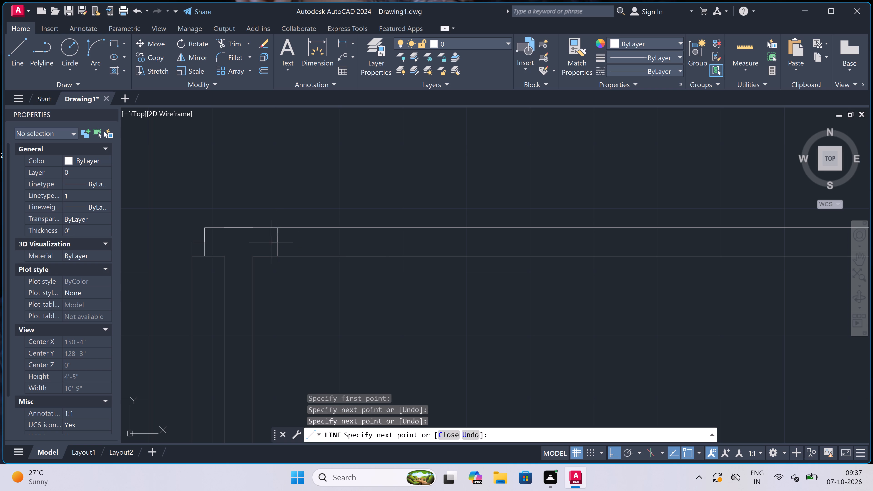
pyautogui.press('2')
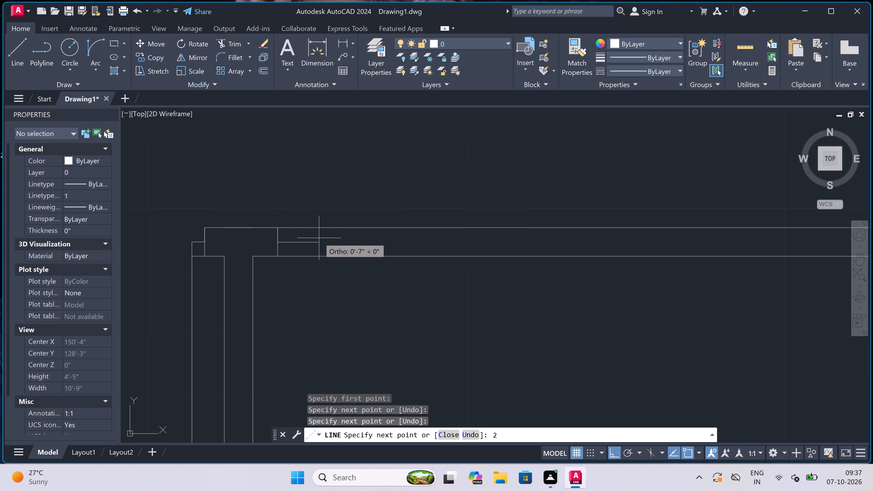
pyautogui.write('"')
pyautogui.press('space')
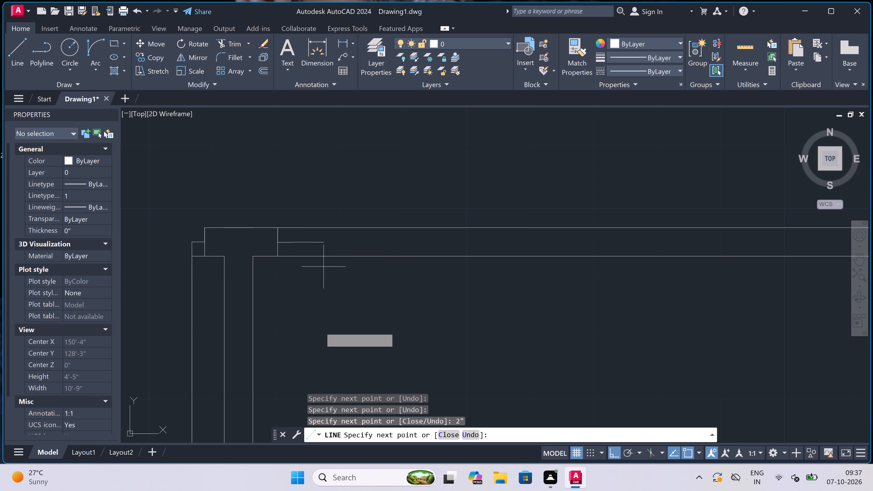
pyautogui.write("3'")
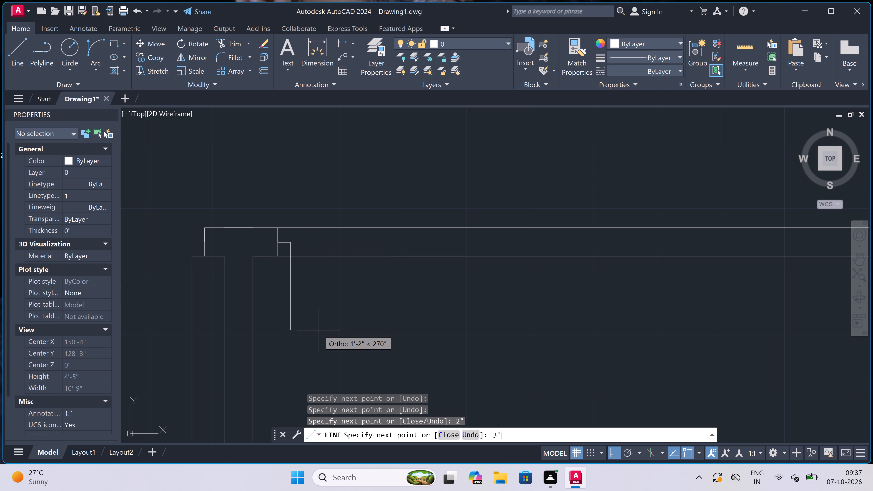
pyautogui.press('space')
pyautogui.press('Escape')
# Finish the 3' door leaf running south from the stop of the new jamb east of the western partition.
pyautogui.press('space')
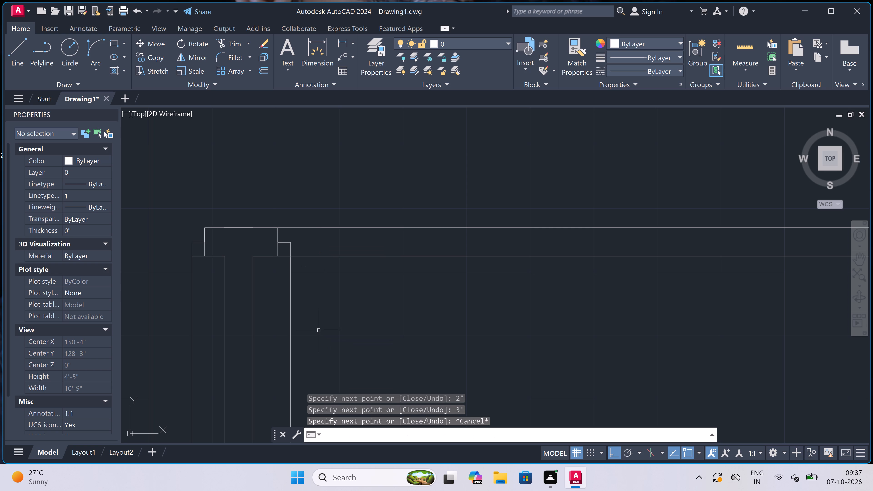
# Draw the opposite jamb across the wall east of the 3' leaf, with a 2" stop running west from its midpoint.
pyautogui.scroll(-6, 319, 293)
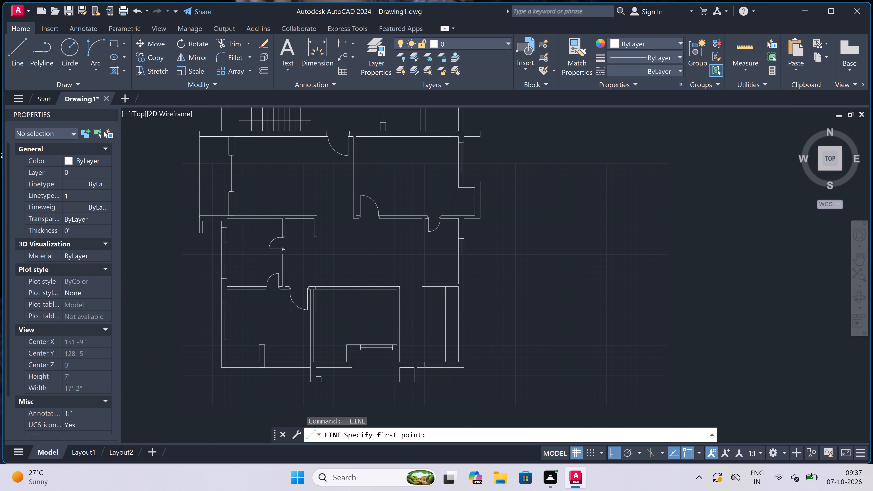
pyautogui.scroll(5, 317, 315)
pyautogui.scroll(-2, 319, 311)
pyautogui.scroll(1, 318, 311)
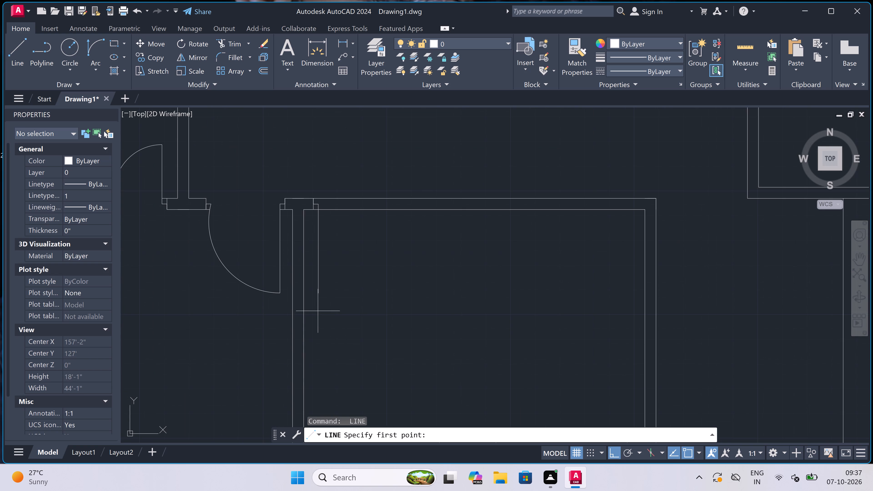
pyautogui.scroll(2, 395, 189)
pyautogui.scroll(-1, 402, 195)
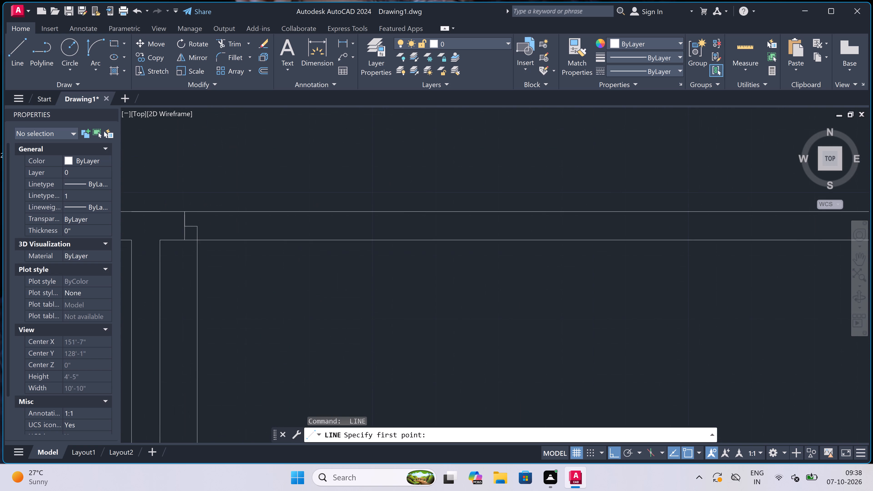
pyautogui.click(405, 204)
pyautogui.click(404, 231)
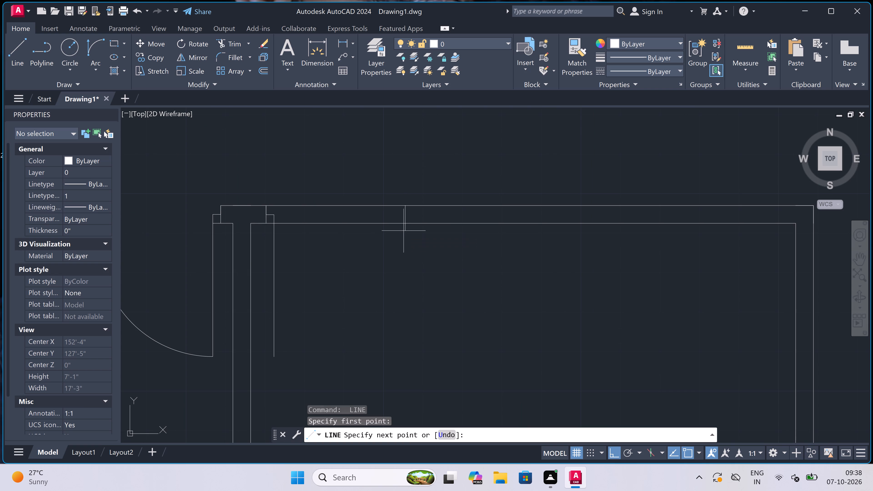
pyautogui.scroll(3, 403, 213)
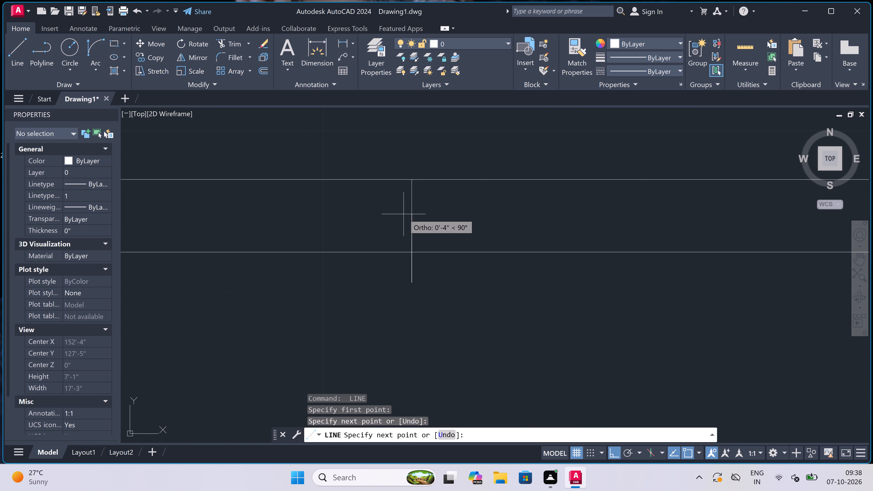
pyautogui.hotkey('ctrl', 'z')
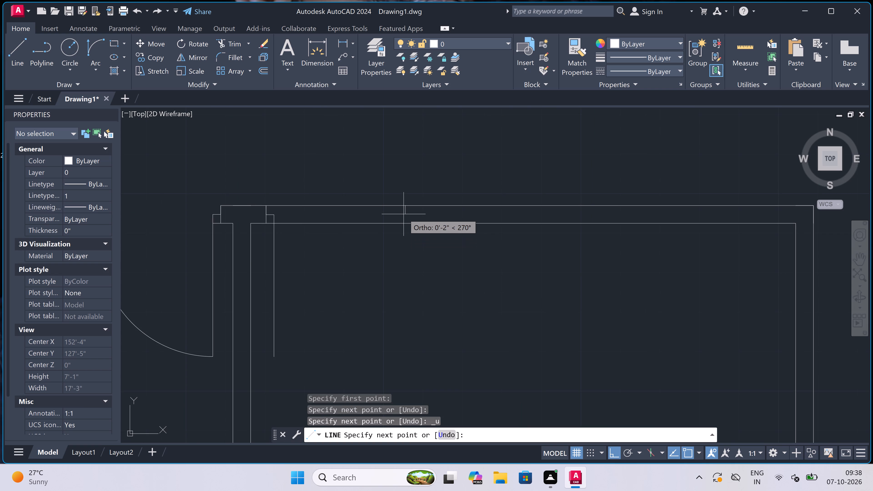
pyautogui.scroll(2, 404, 214)
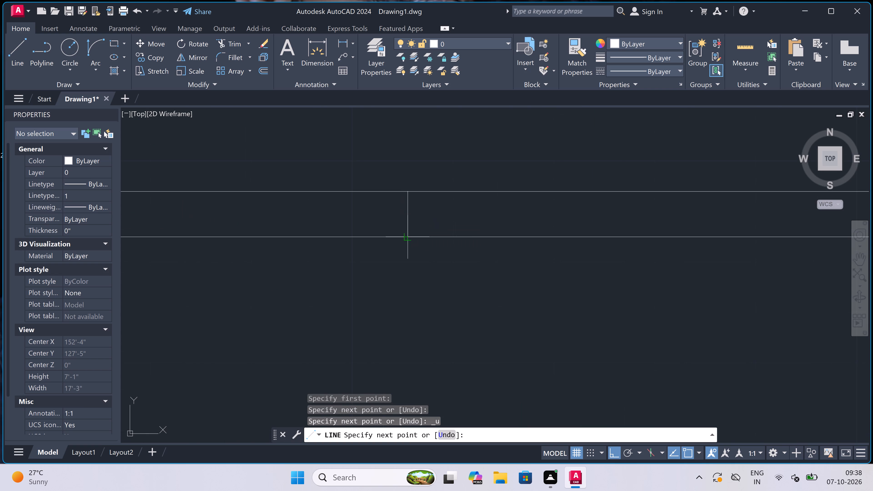
pyautogui.click(407, 238)
pyautogui.click(404, 211)
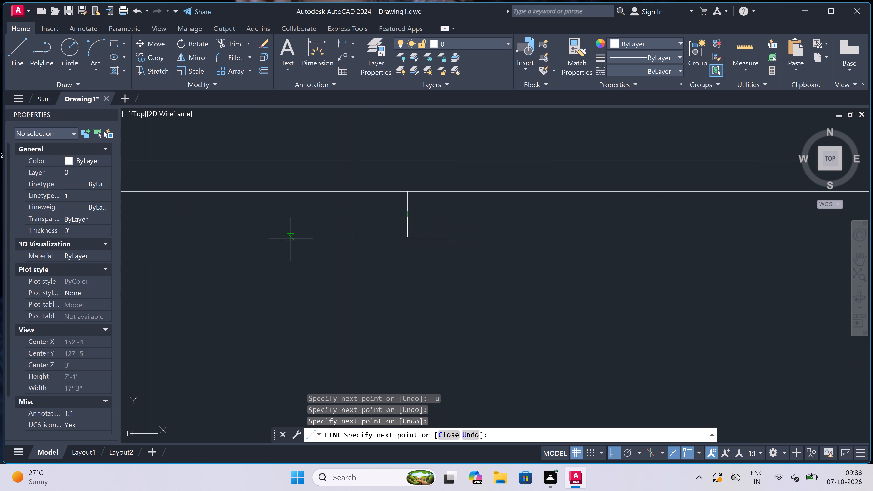
pyautogui.press('2')
pyautogui.write('"')
pyautogui.press('space')
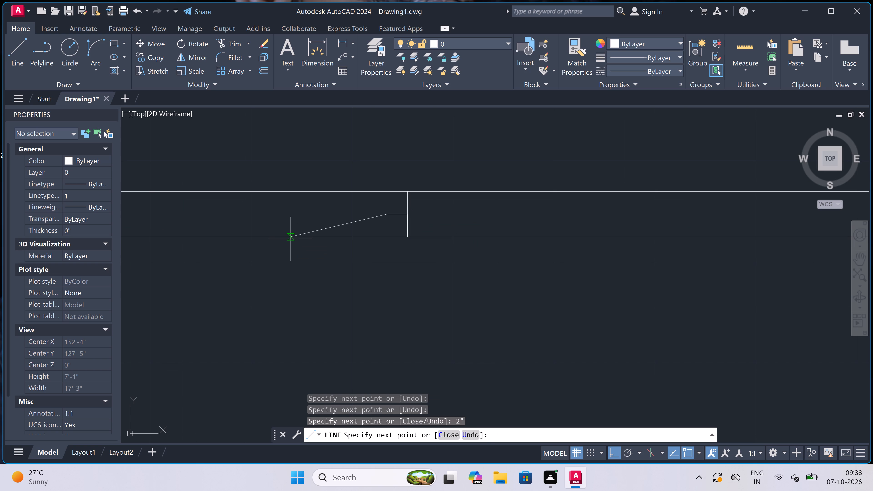
pyautogui.press('Escape')
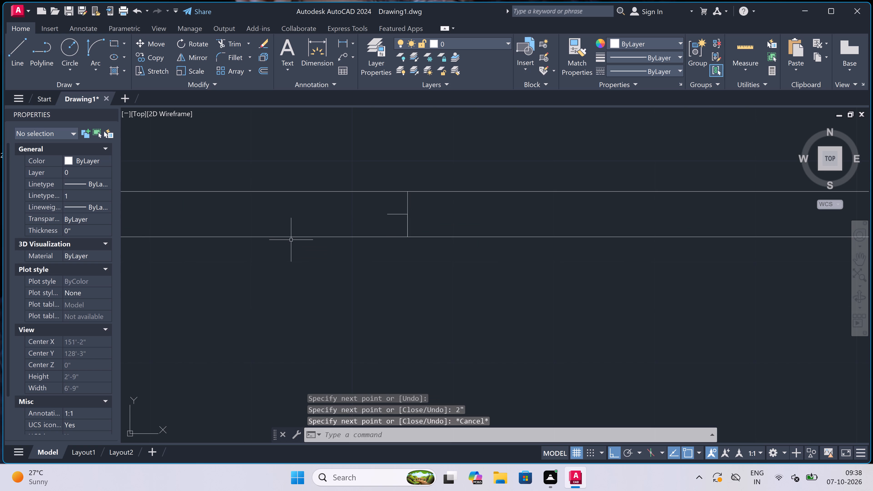
# Draw the door swing arc from the south end of the 3' leaf to the end of the east jamb's stop.
pyautogui.scroll(-2, 291, 239)
pyautogui.click(101, 45)
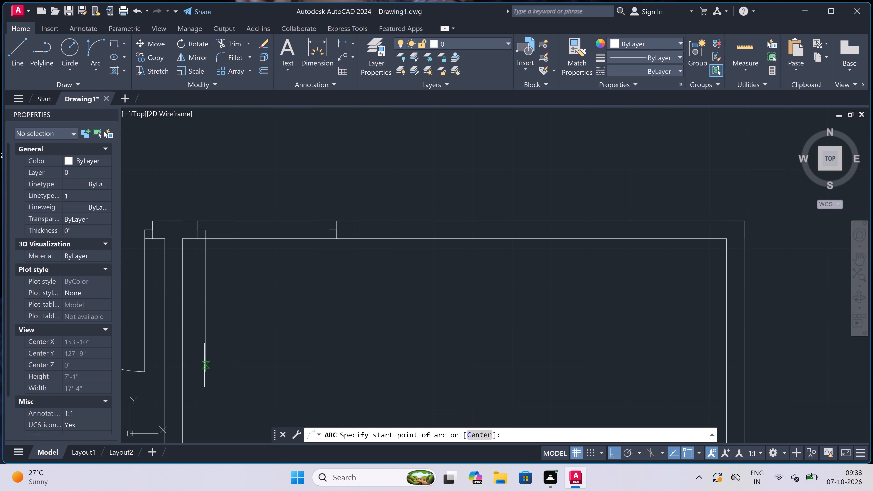
pyautogui.click(206, 373)
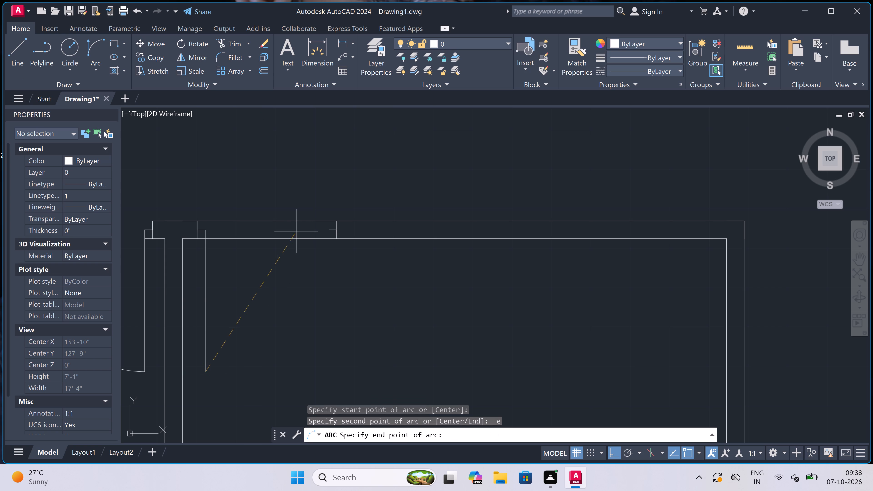
pyautogui.click(324, 228)
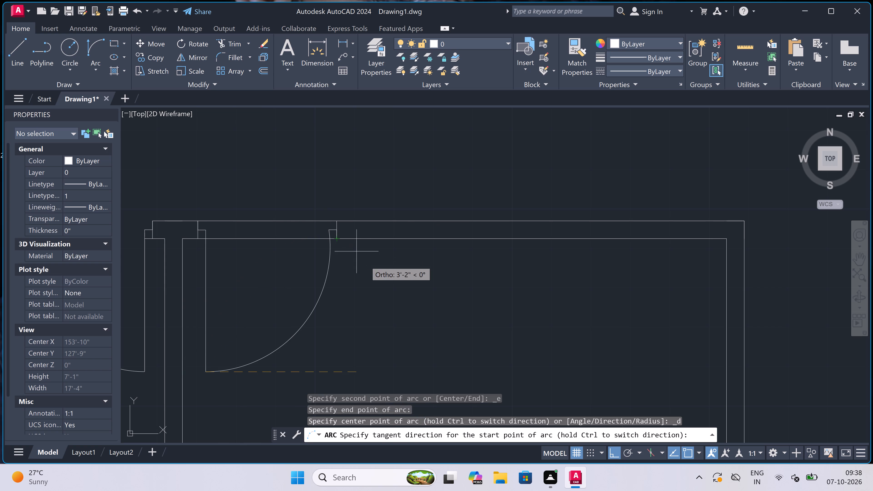
pyautogui.click(367, 262)
# Trim both wall face lines across the new door opening between its two jambs.
pyautogui.write('tr')
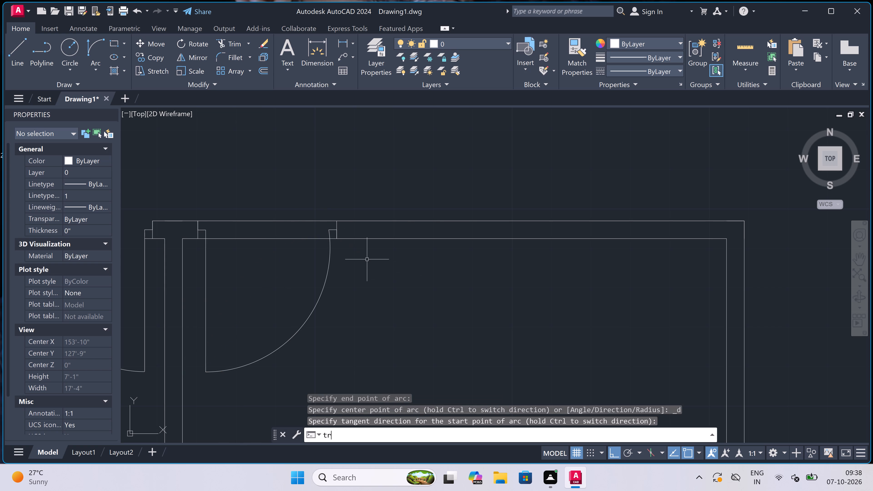
pyautogui.press('space')
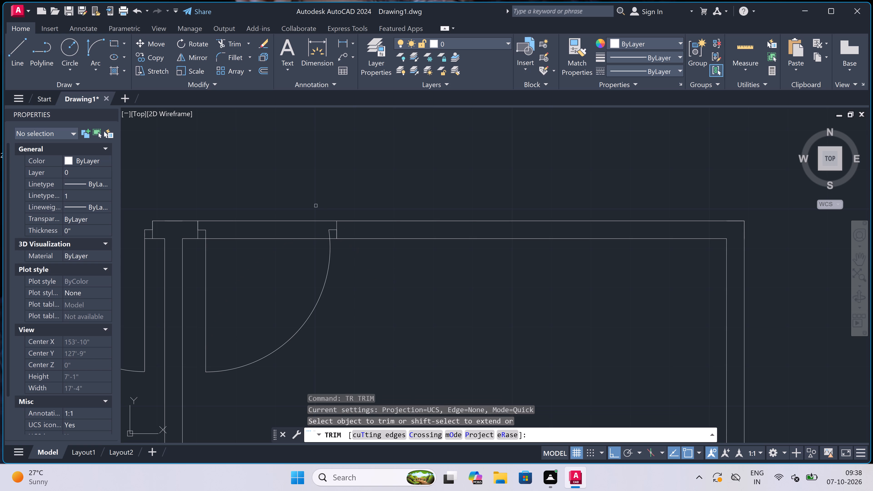
pyautogui.click(308, 204)
pyautogui.click(294, 263)
pyautogui.scroll(-5, 301, 246)
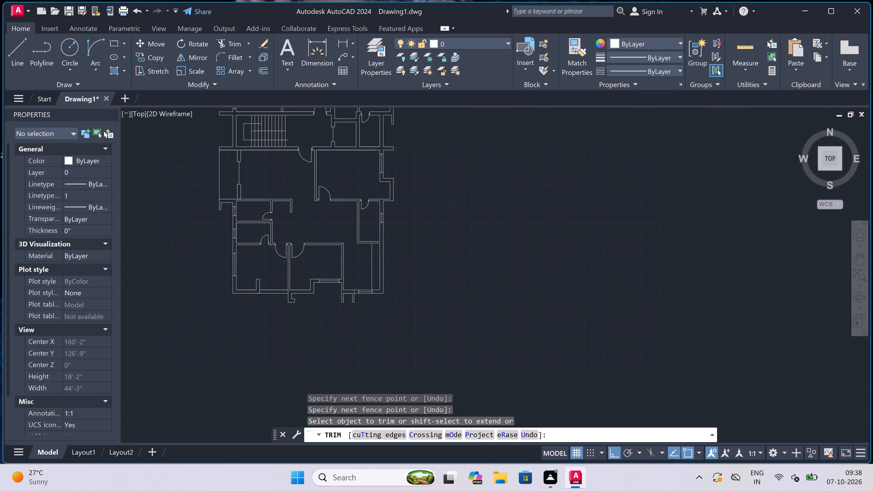
pyautogui.scroll(-3, 323, 256)
pyautogui.scroll(5, 318, 250)
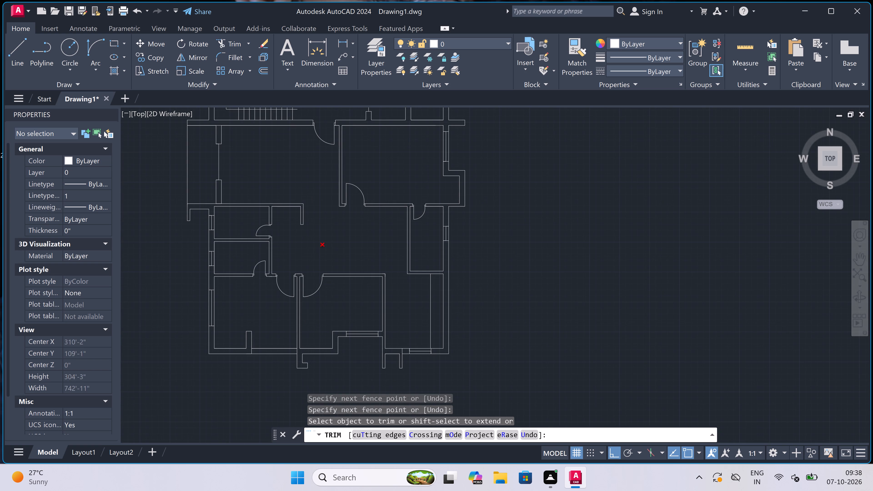
pyautogui.press('Escape')
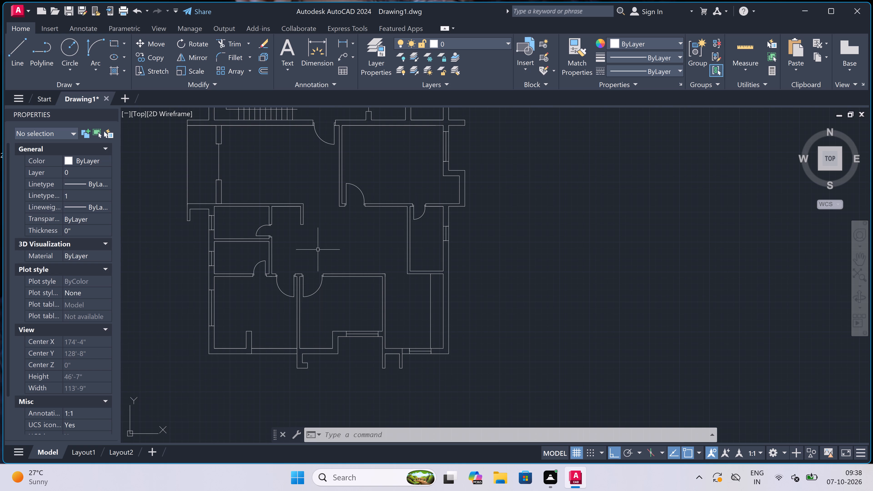
pyautogui.press('Escape')
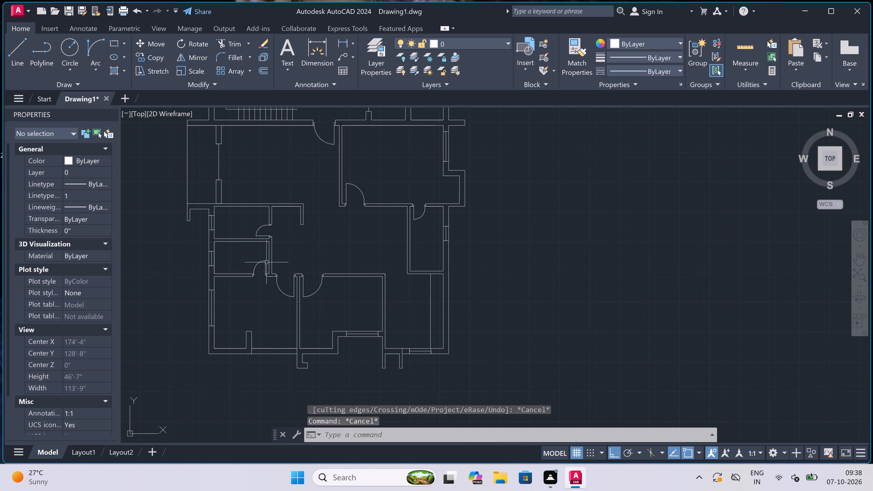
# Draw a vertical line near the west wall of the northwest room, from the south wall's inner face to the north wall's inner face.
pyautogui.scroll(-3, 267, 262)
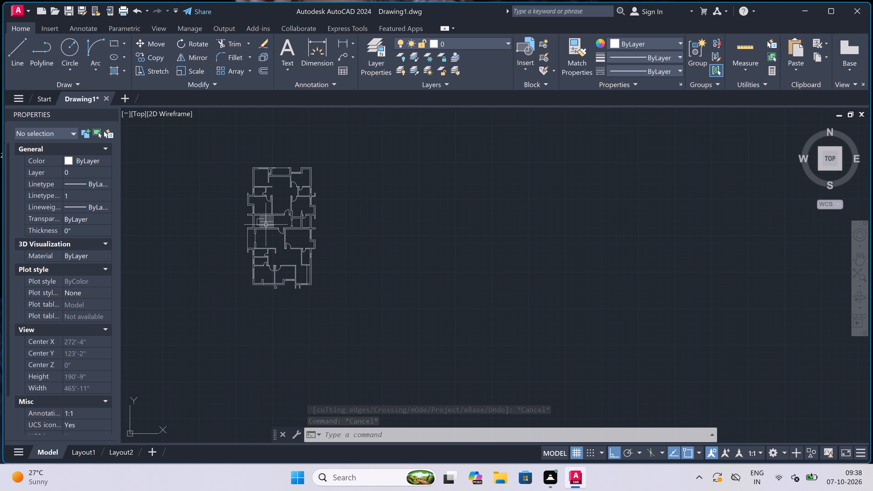
pyautogui.scroll(4, 262, 142)
pyautogui.scroll(-3, 0, 0)
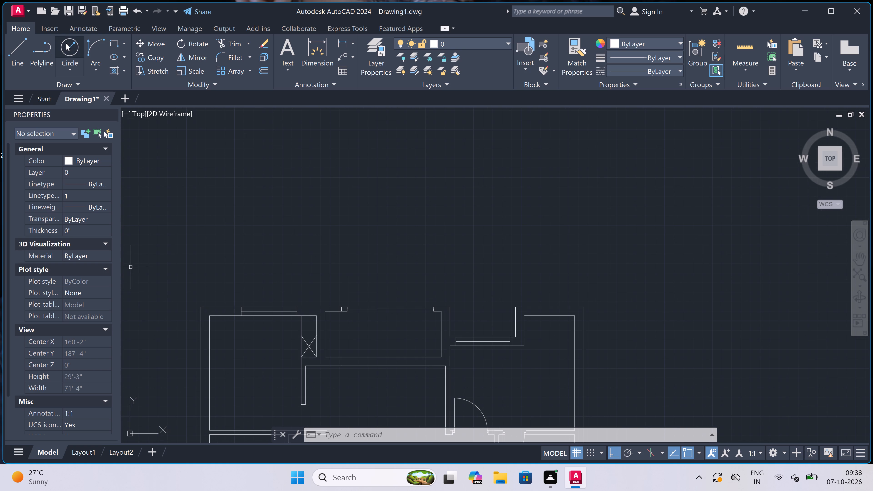
pyautogui.scroll(-3, 322, 163)
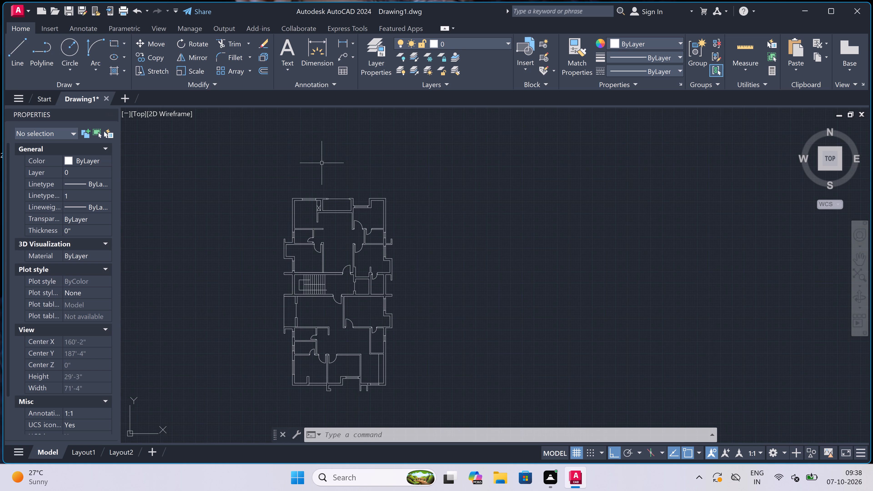
pyautogui.scroll(3, 322, 201)
pyautogui.scroll(-1, 269, 235)
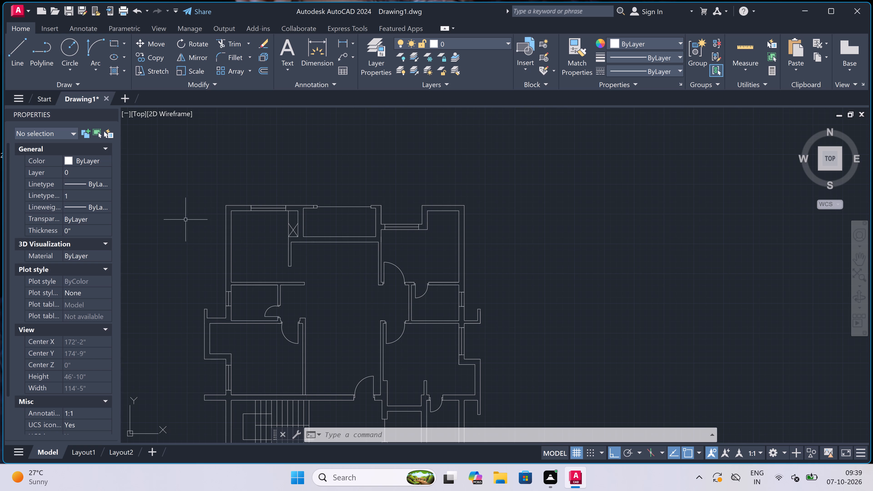
pyautogui.scroll(1, 219, 254)
pyautogui.press('l')
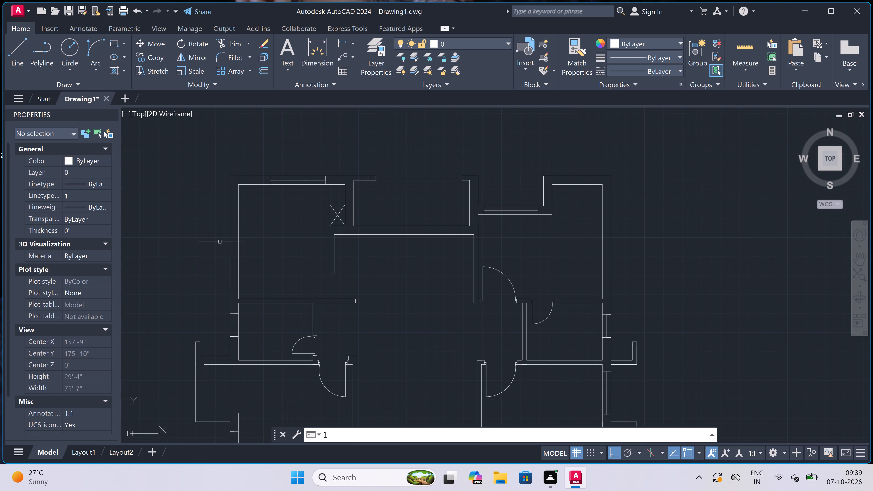
pyautogui.press('space')
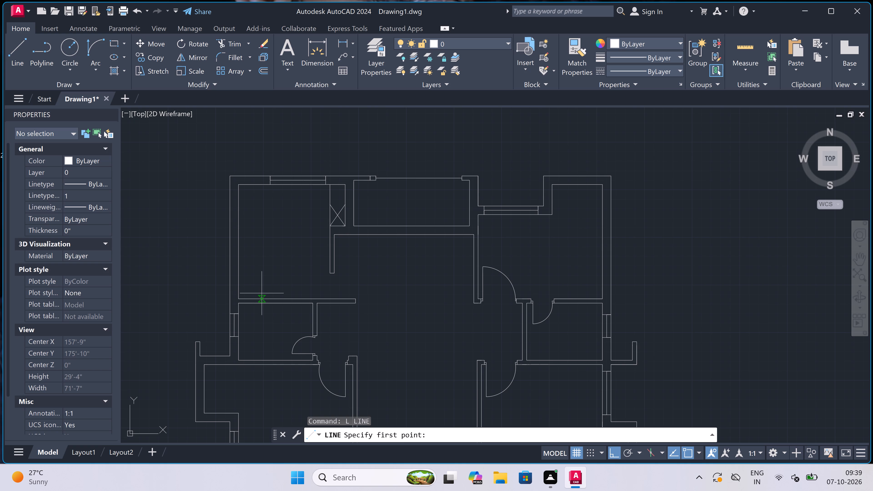
pyautogui.click(262, 294)
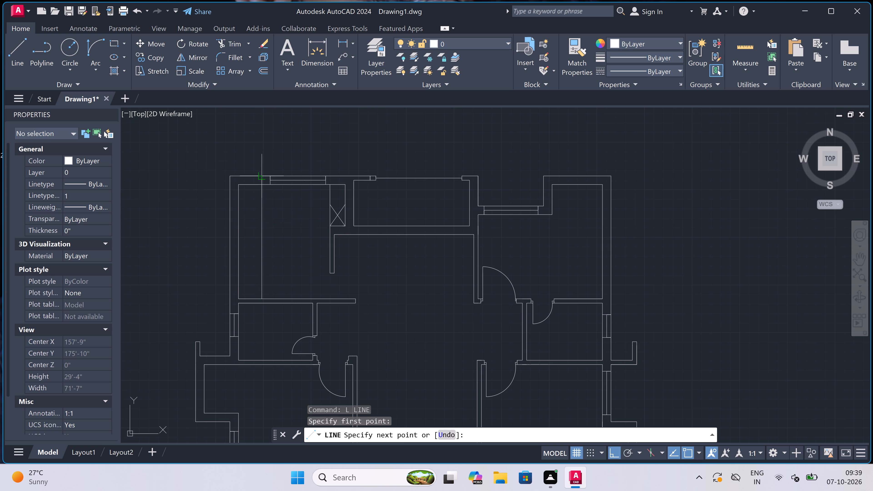
pyautogui.scroll(3, 263, 192)
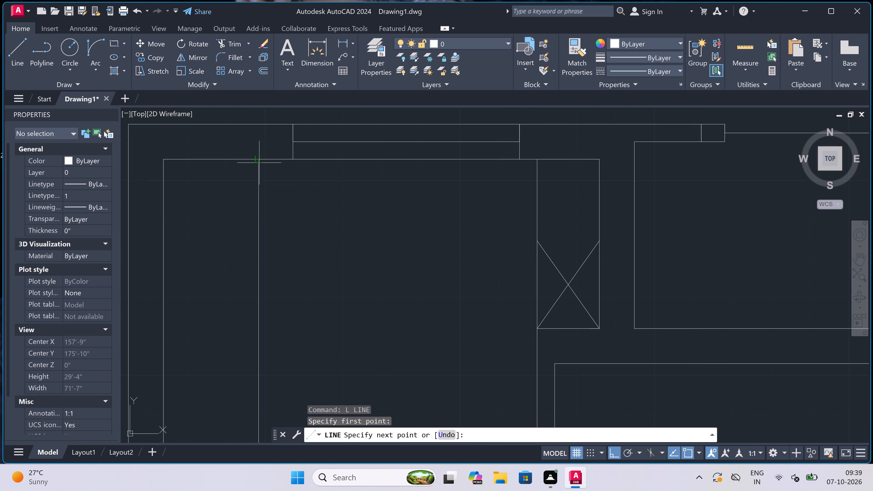
pyautogui.click(259, 163)
pyautogui.press('Escape')
pyautogui.scroll(-3, 260, 166)
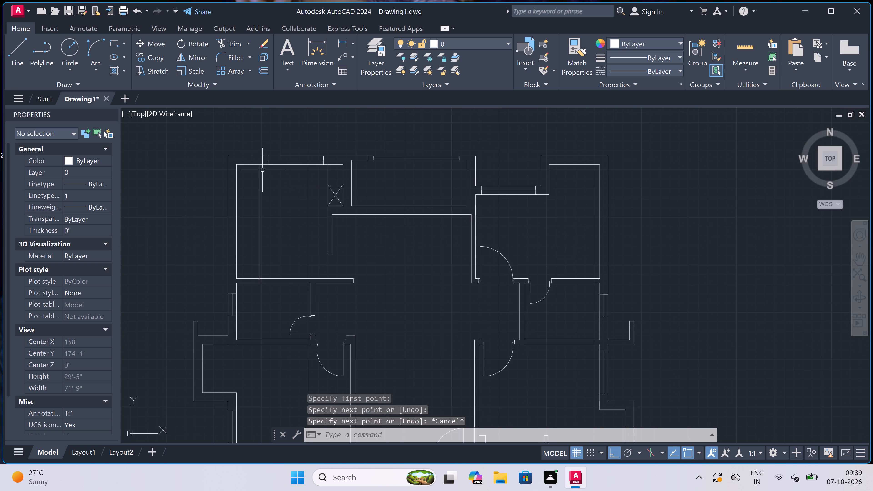
pyautogui.scroll(1, 284, 196)
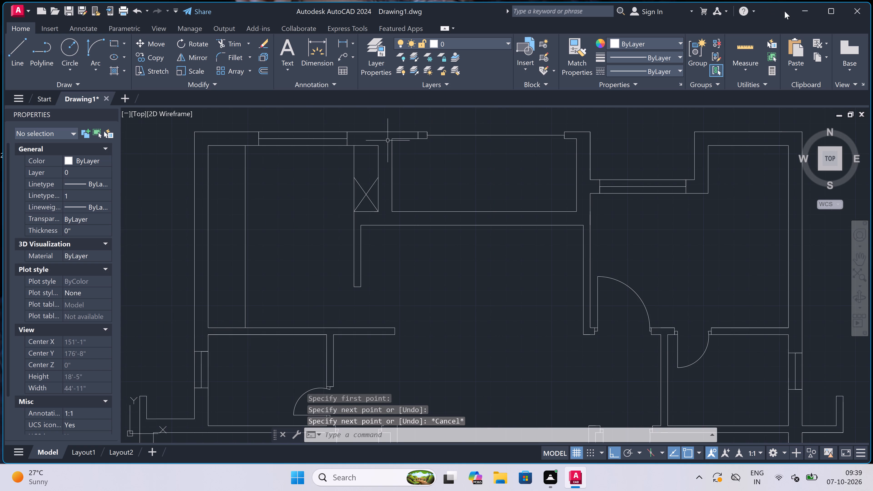
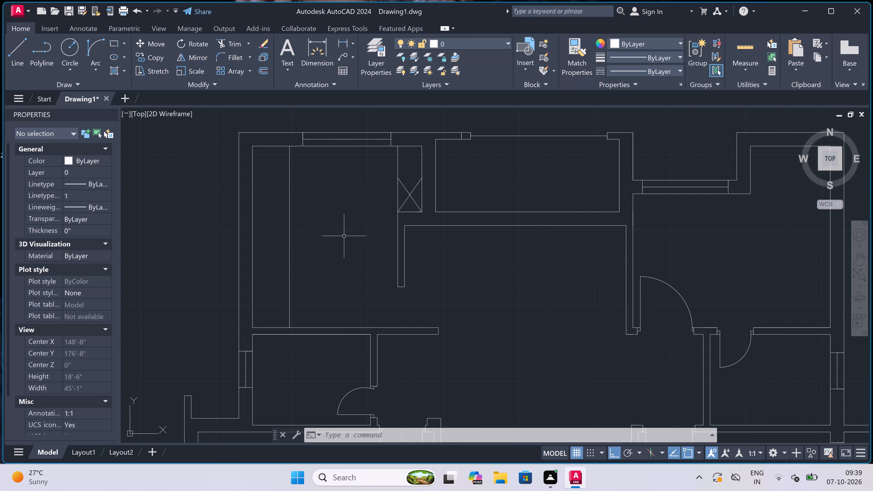
# Add a two-line multiline text label reading KITCHEN and 8'0"x8'6" in the lower part of the kitchen, beside the counter line.
pyautogui.write('mt')
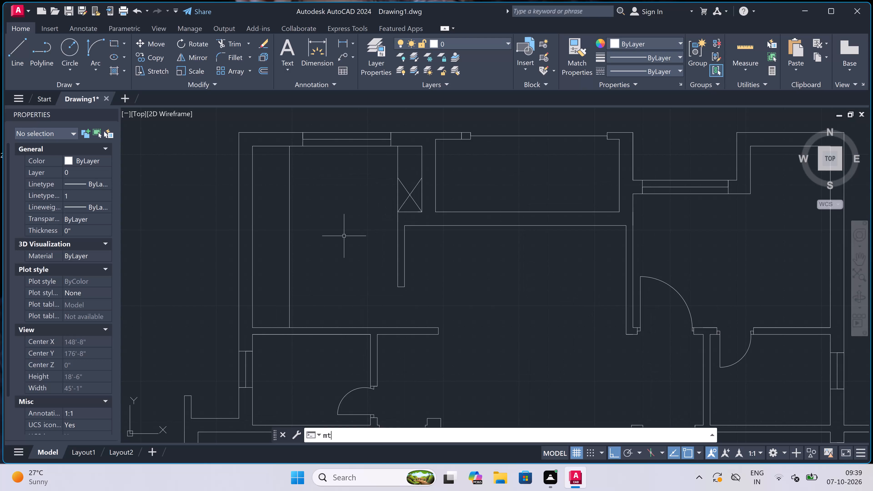
pyautogui.press('space')
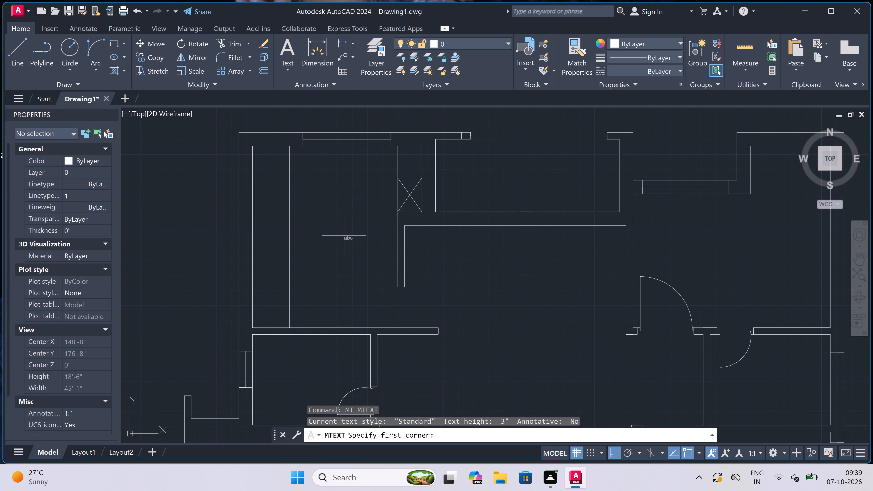
pyautogui.scroll(2, 327, 308)
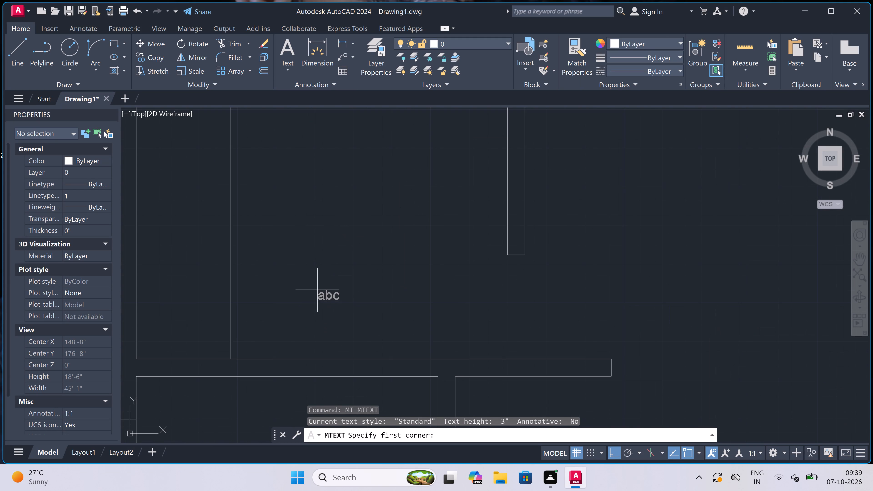
pyautogui.click(298, 296)
pyautogui.click(752, 302)
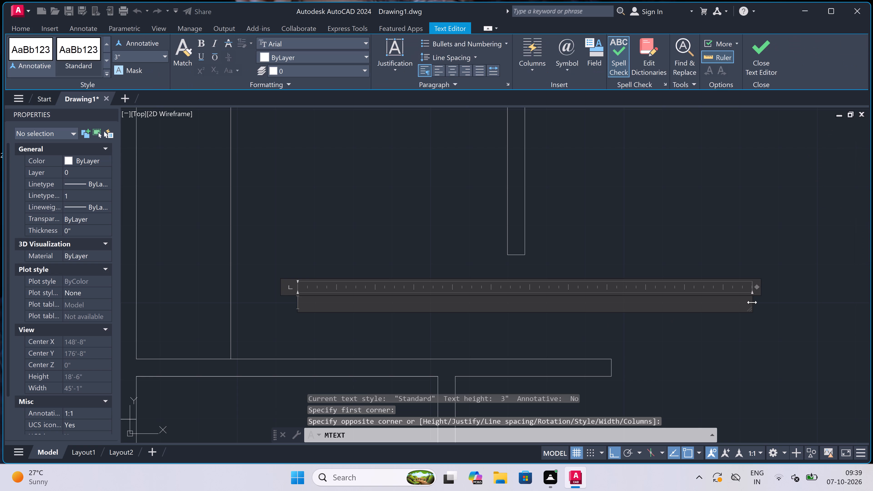
pyautogui.write('KITCHE')
pyautogui.press('n')
pyautogui.press('Return')
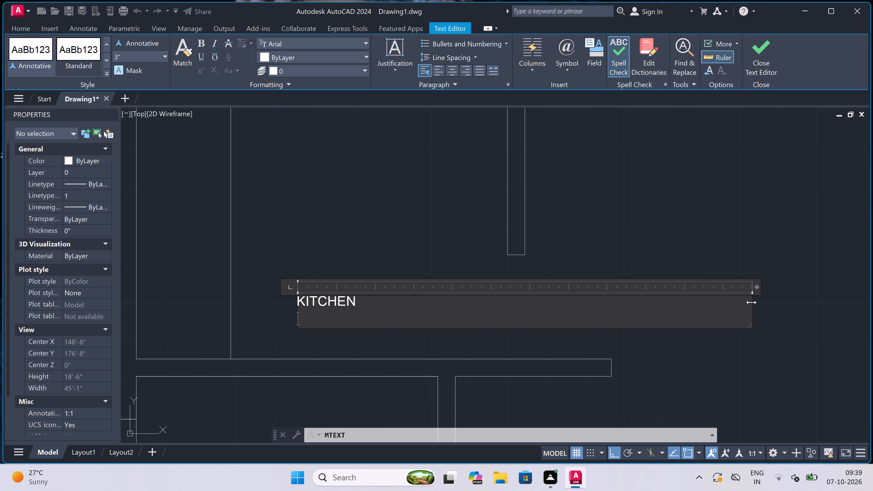
pyautogui.write("8'")
pyautogui.press('0')
pyautogui.hotkey('shift', '"')
pyautogui.press('x')
pyautogui.write("8'6")
pyautogui.hotkey('shift', '"')
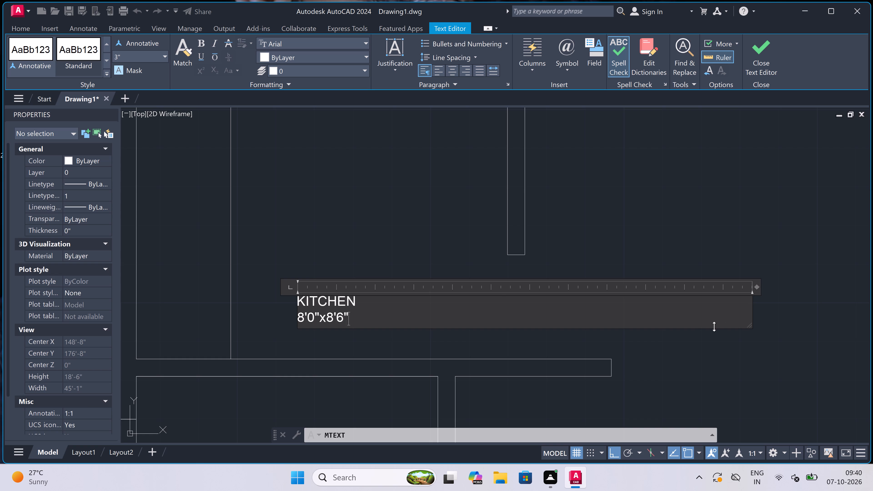
pyautogui.click(350, 263)
# Add a multiline text label reading UTILITY in capitals just below the window in the kitchen's upper wall.
pyautogui.scroll(-5, 350, 264)
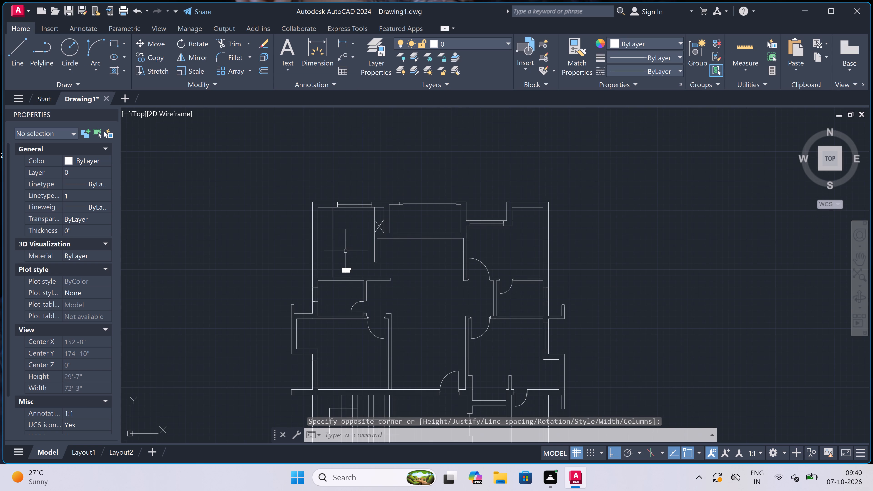
pyautogui.scroll(3, 339, 216)
pyautogui.scroll(2, 0, 462)
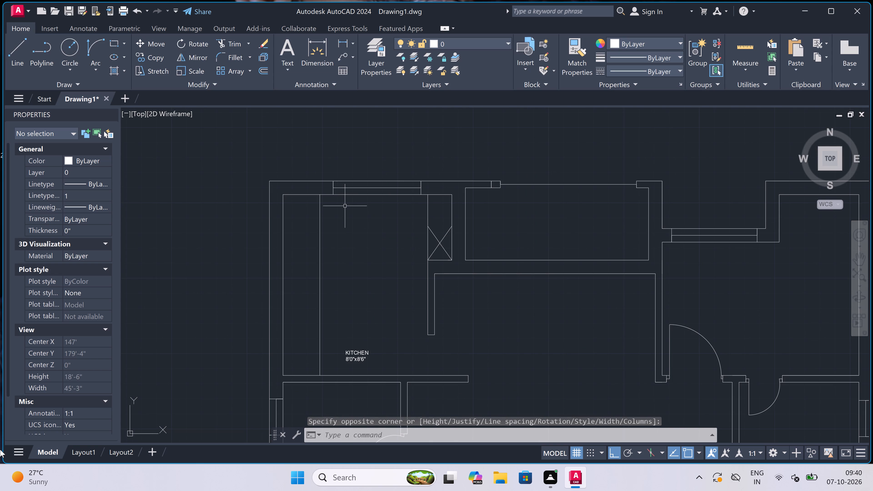
pyautogui.press('space')
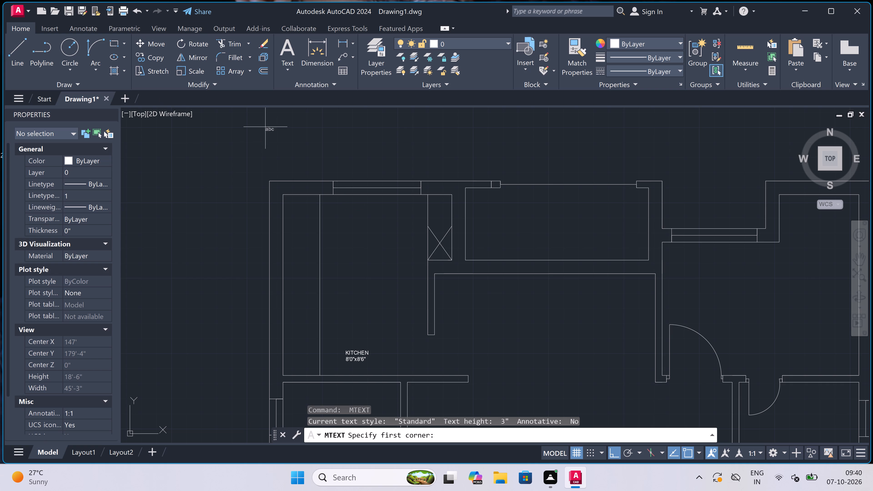
pyautogui.scroll(2, 307, 183)
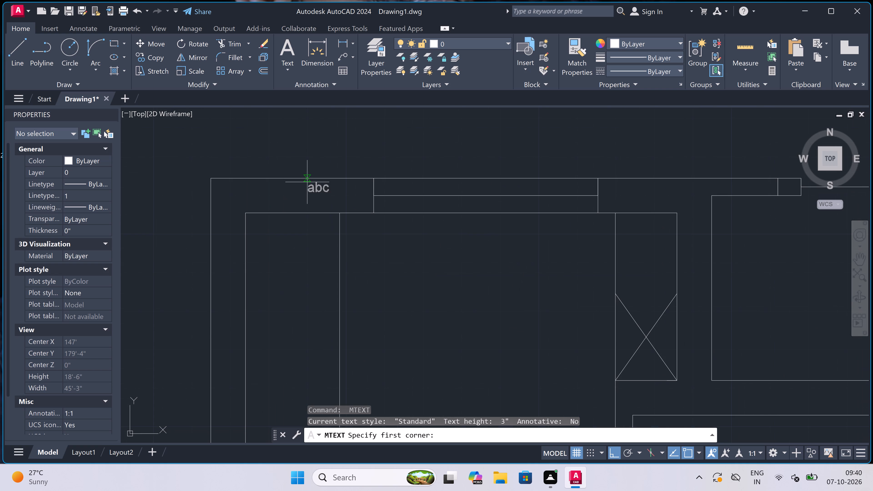
pyautogui.click(381, 245)
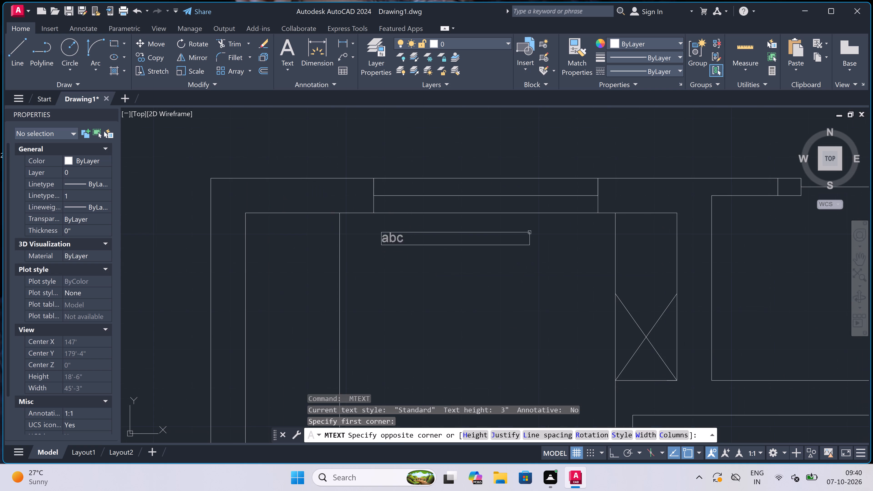
pyautogui.moveTo(731, 217); pyautogui.dragTo(730, 219)
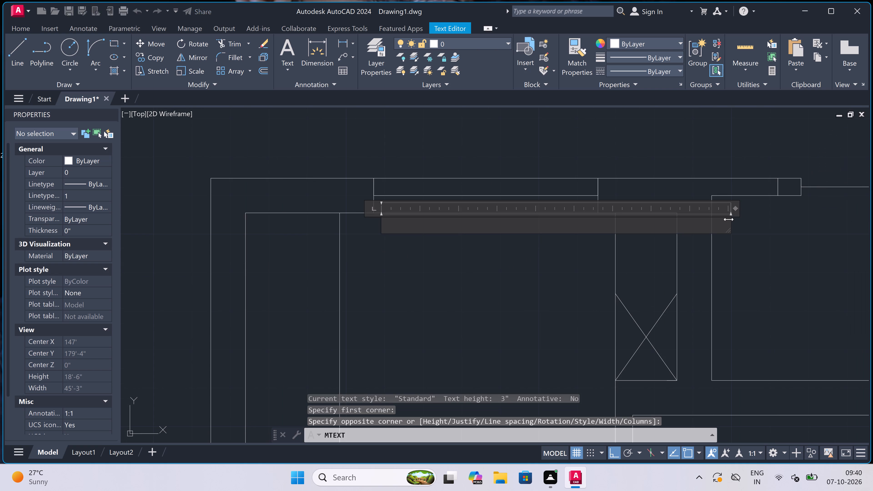
pyautogui.write('ut')
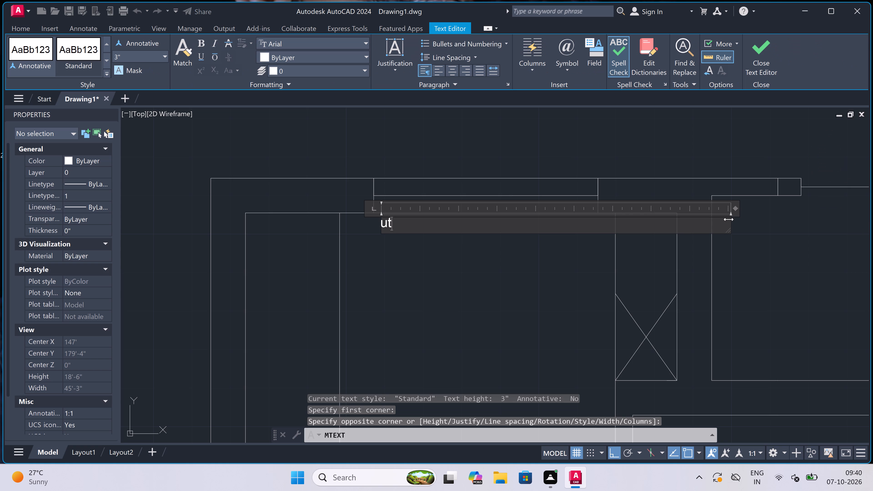
pyautogui.write('ility')
pyautogui.press('BackSpace')
pyautogui.press('BackSpace')
pyautogui.press('BackSpace')
pyautogui.press('BackSpace')
pyautogui.press('BackSpace')
pyautogui.press('BackSpace')
pyautogui.press('BackSpace')
pyautogui.press('BackSpace')
pyautogui.press('BackSpace')
pyautogui.press('BackSpace')
pyautogui.press('BackSpace')
pyautogui.press('BackSpace')
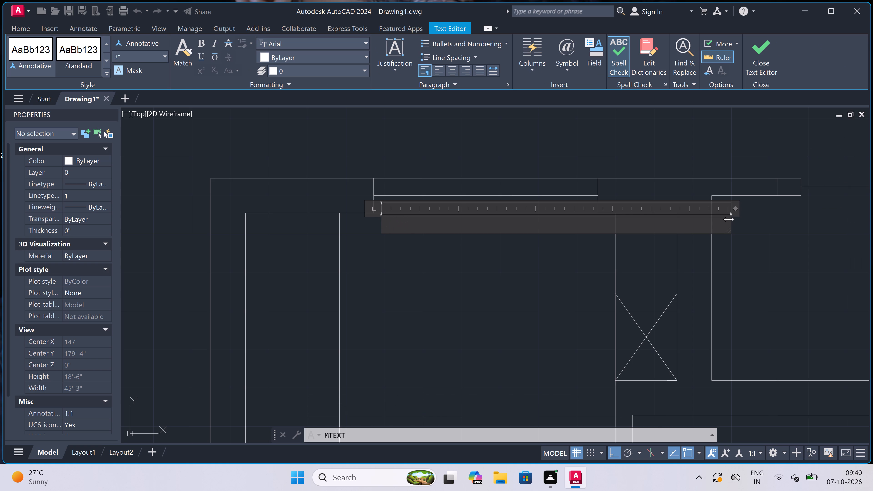
pyautogui.write('UTI')
pyautogui.write('LITY')
pyautogui.click(400, 229)
pyautogui.click(380, 251)
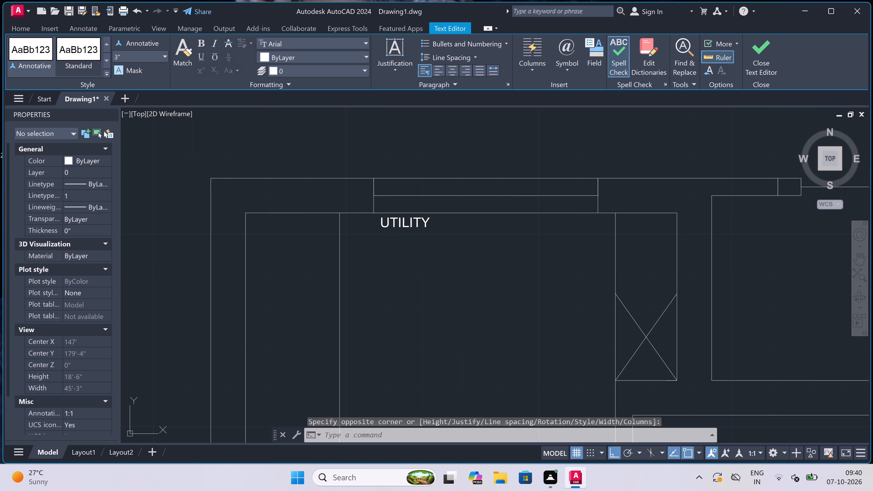
# Move the UTILITY label slightly down so it sits clear of the inner wall line.
pyautogui.click(395, 220)
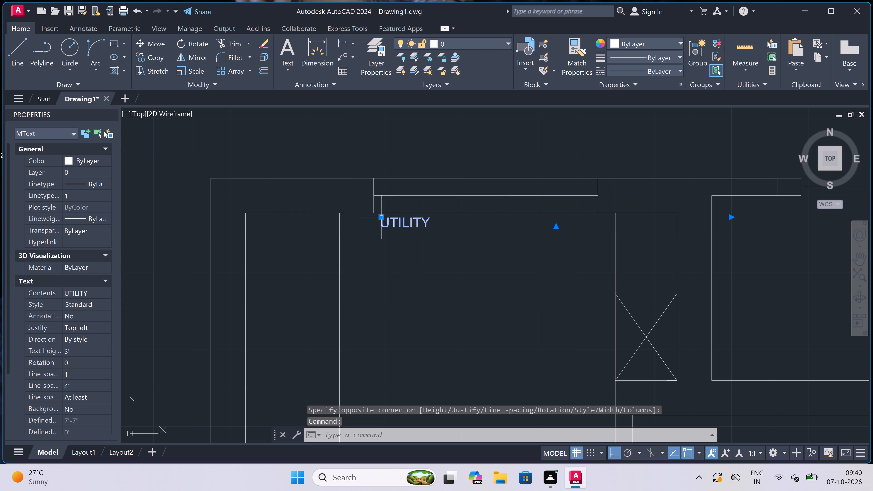
pyautogui.click(380, 216)
pyautogui.click(376, 234)
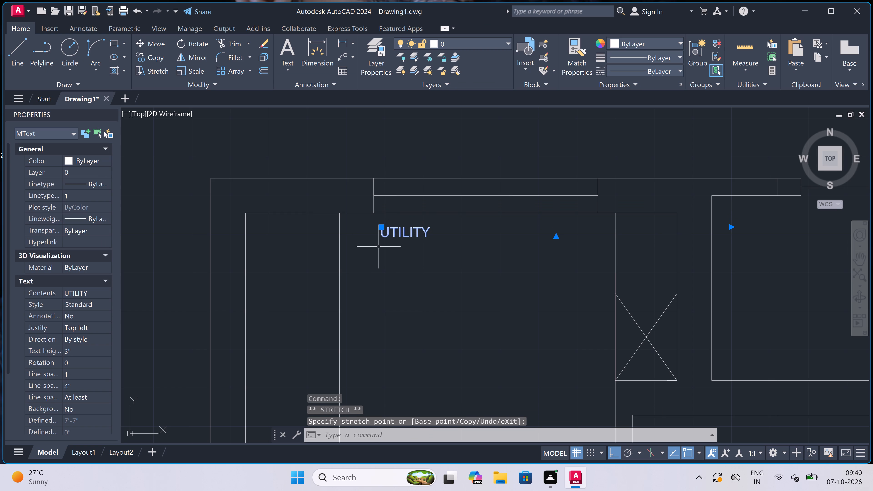
pyautogui.press('Escape')
# Draw a horizontal line below the UTILITY label, spanning from the crossed duct box's near edge to the kitchen's outer-side inner wall face.
pyautogui.scroll(-1, 379, 246)
pyautogui.press('l')
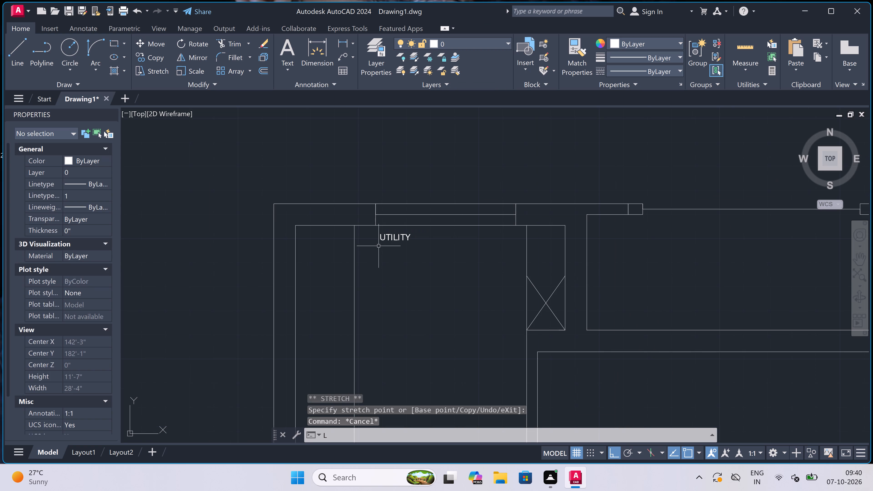
pyautogui.press('space')
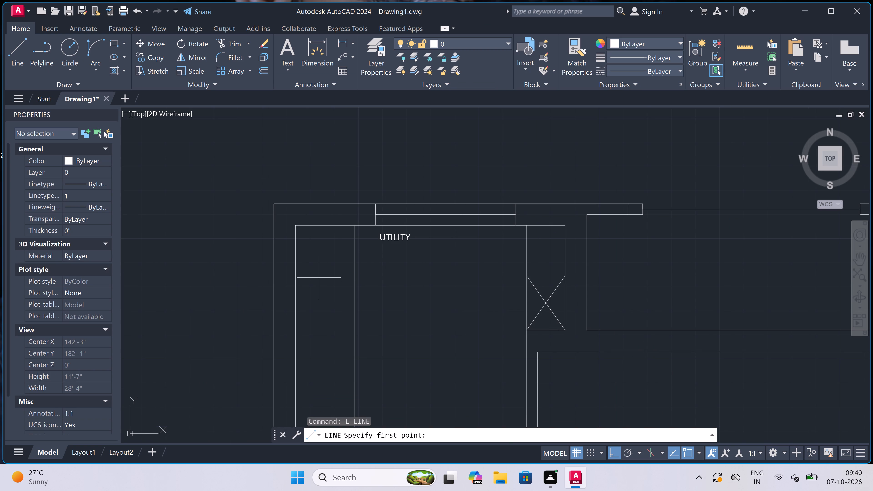
pyautogui.click(303, 278)
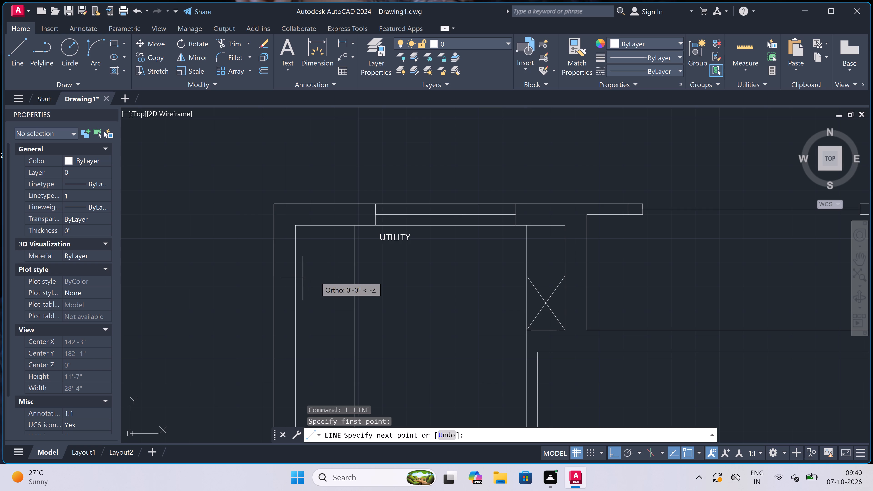
pyautogui.click(526, 279)
pyautogui.press('Escape')
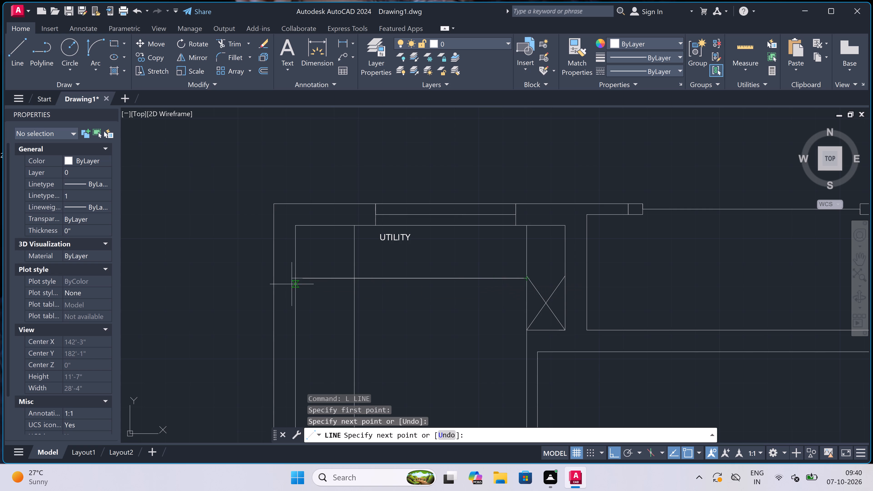
pyautogui.press('space')
pyautogui.click(299, 278)
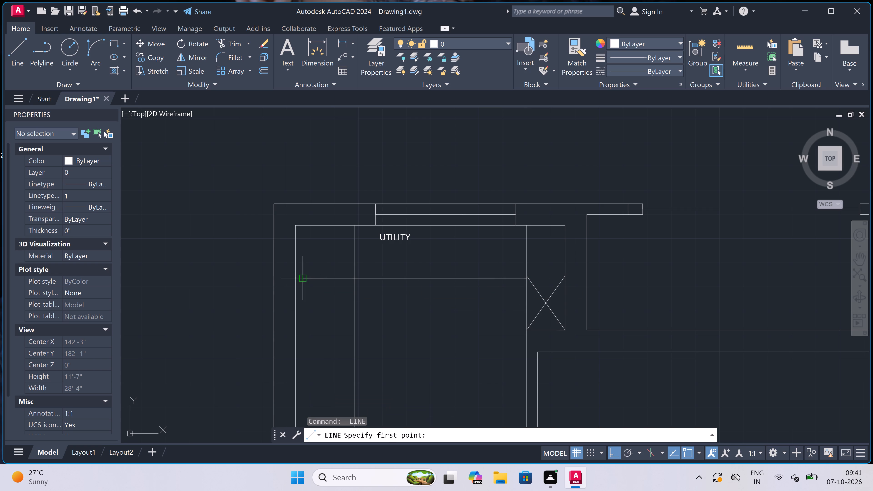
pyautogui.click(295, 278)
pyautogui.press('Escape')
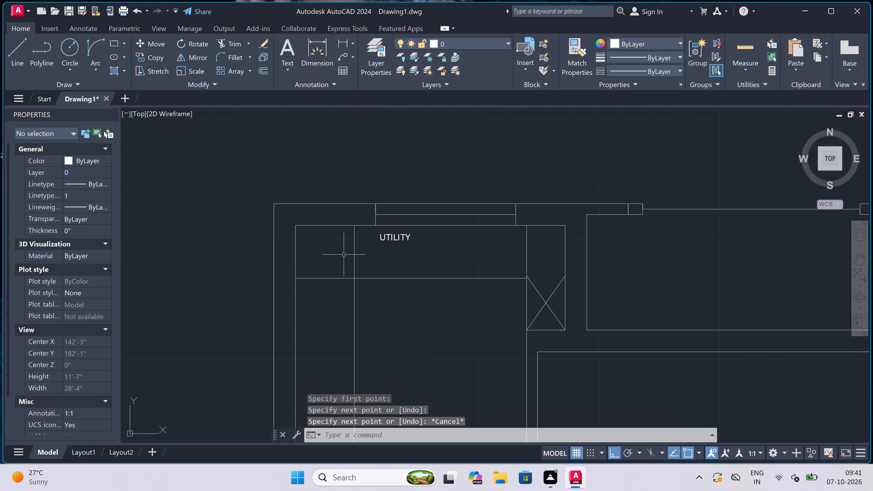
# Trim the part of the vertical counter line that runs above the new horizontal utility line.
pyautogui.write('TR')
pyautogui.press('space')
pyautogui.click(361, 258)
pyautogui.click(327, 263)
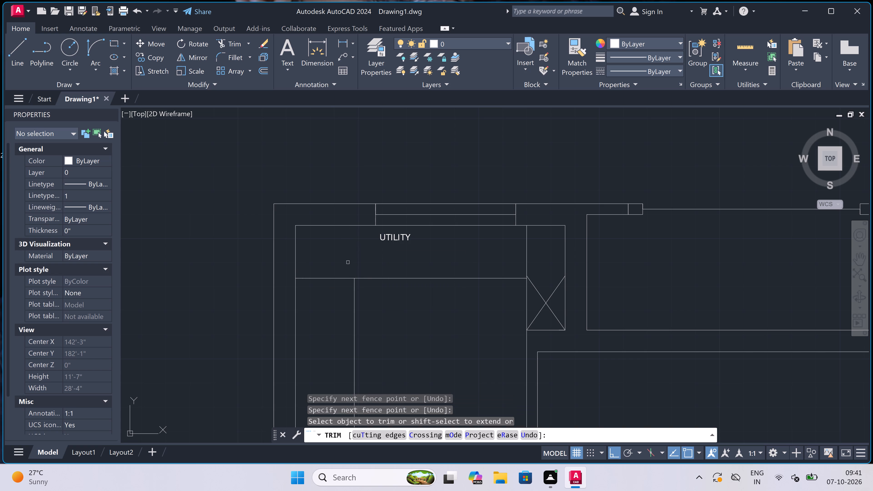
# Trim the upper halves of the two crossing diagonals in the duct box beside the utility area.
pyautogui.scroll(1, 327, 263)
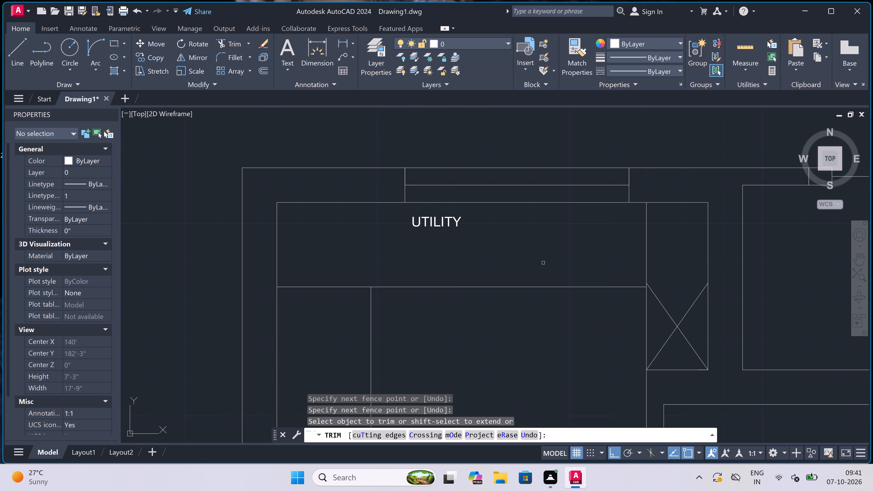
pyautogui.scroll(2, 672, 318)
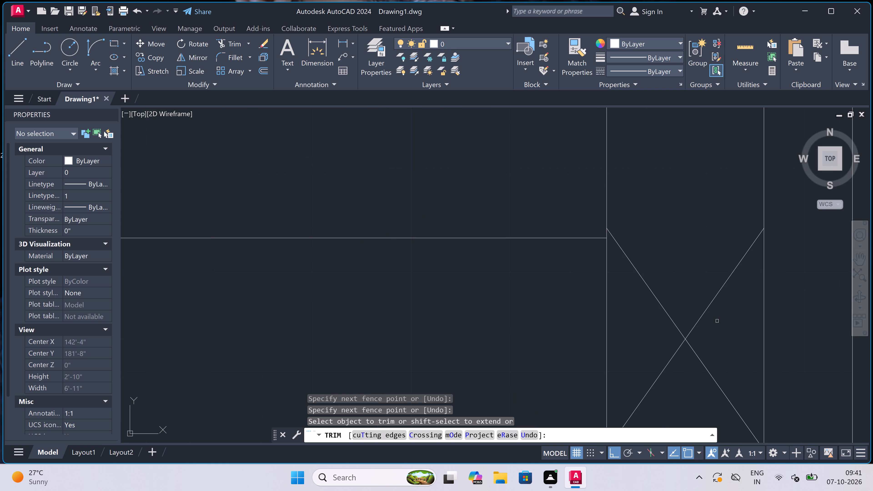
pyautogui.click(717, 320)
pyautogui.click(656, 314)
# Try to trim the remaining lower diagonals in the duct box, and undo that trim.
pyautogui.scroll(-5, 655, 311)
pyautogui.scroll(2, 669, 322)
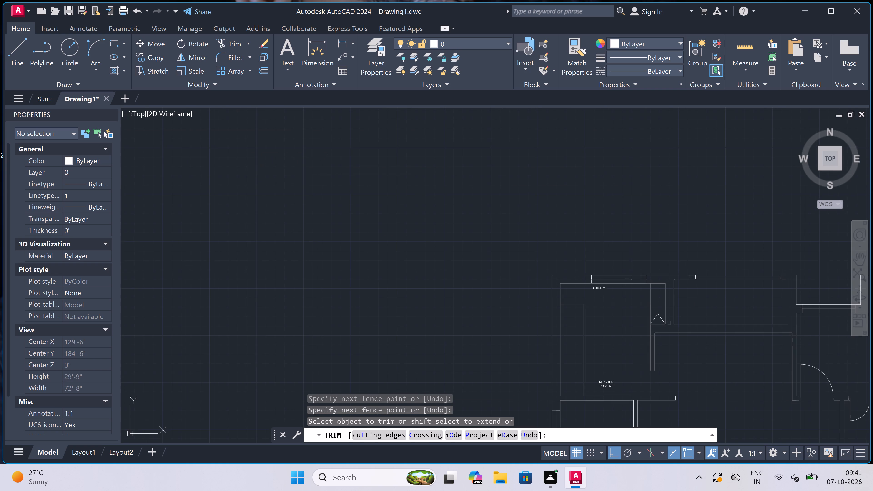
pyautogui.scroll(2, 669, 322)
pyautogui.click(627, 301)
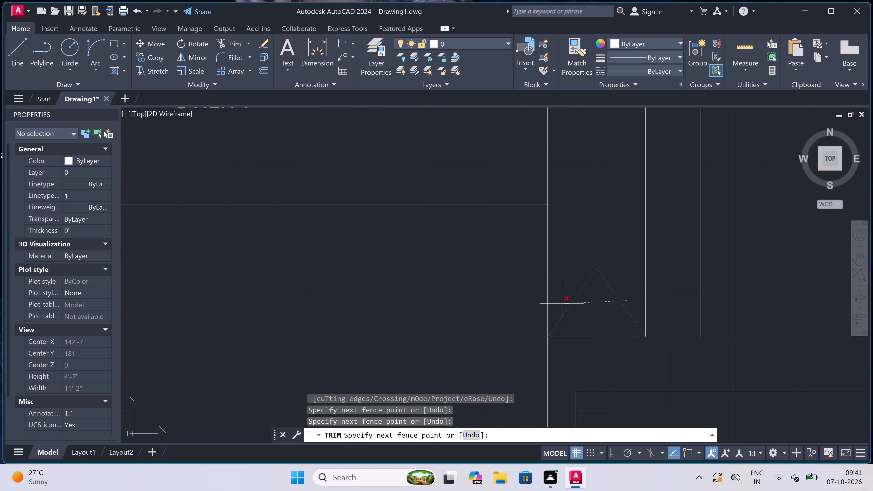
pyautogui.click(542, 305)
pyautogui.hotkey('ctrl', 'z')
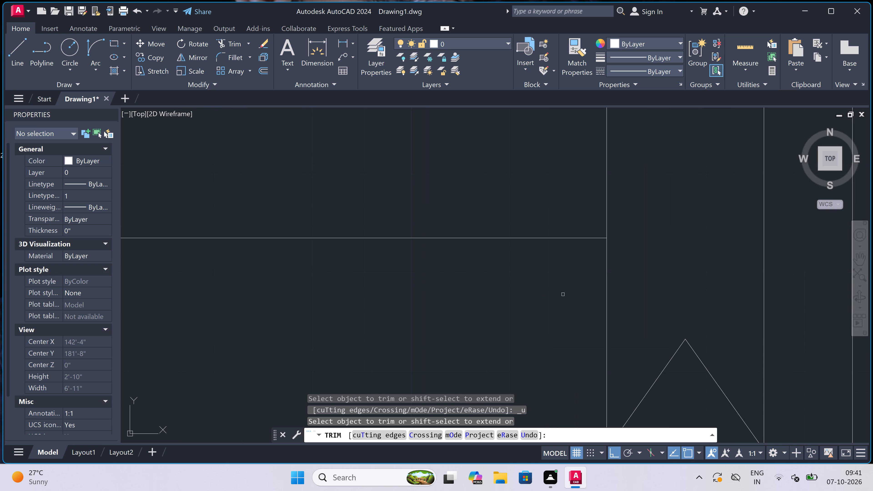
# Trim away the remaining lower halves of the two diagonals in the duct box beside the utility area.
pyautogui.scroll(-4, 634, 290)
pyautogui.scroll(4, 644, 305)
pyautogui.click(644, 305)
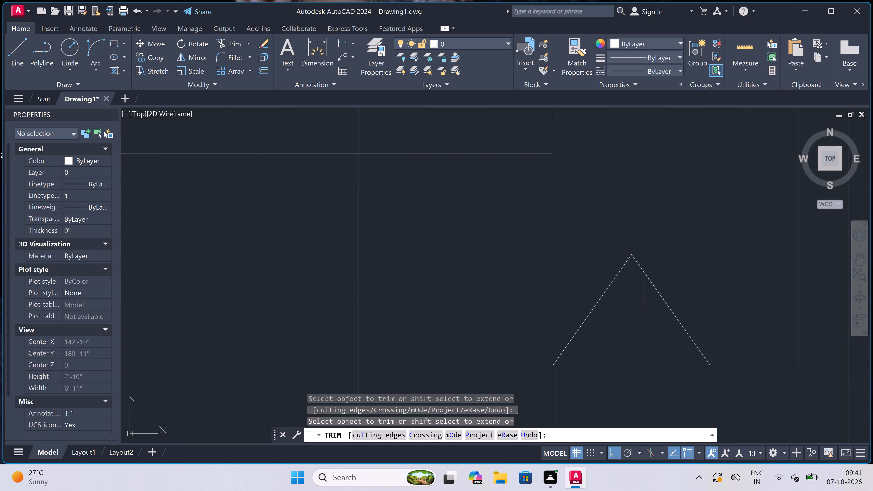
pyautogui.click(613, 294)
pyautogui.click(602, 287)
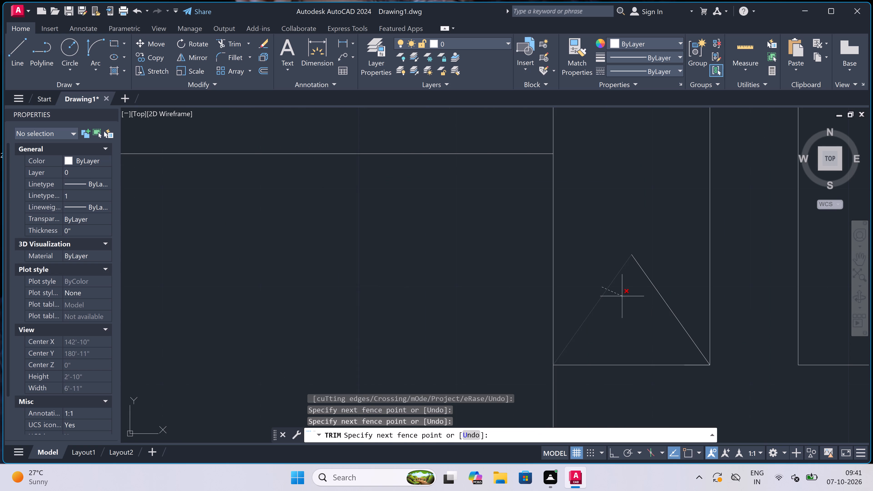
pyautogui.click(622, 296)
pyautogui.click(652, 266)
pyautogui.click(643, 286)
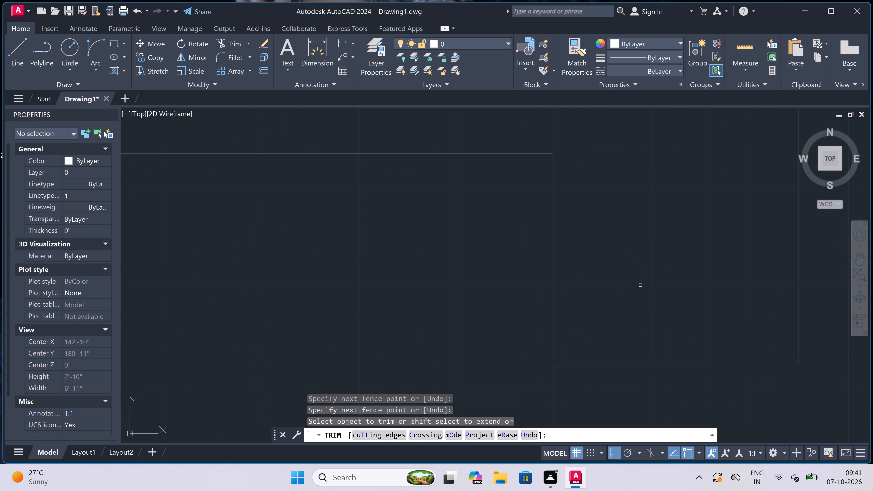
pyautogui.scroll(-4, 478, 279)
pyautogui.press('Escape')
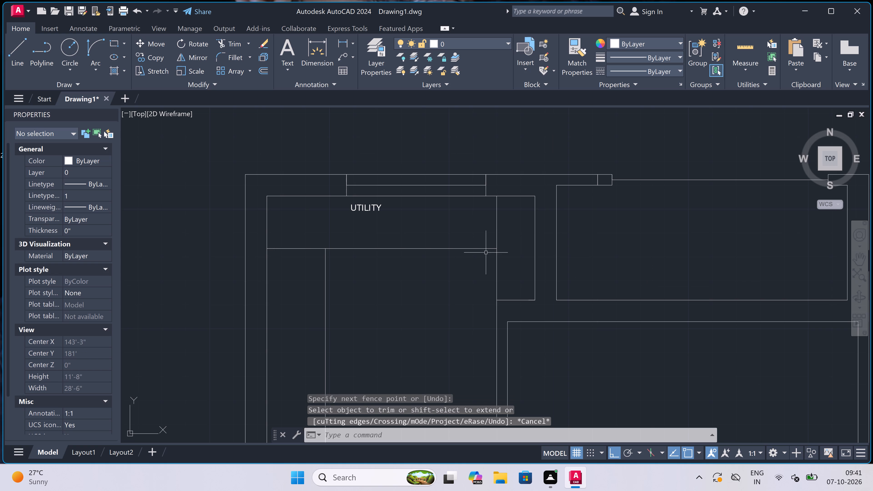
# Draw two crossing diagonal lines between opposite corners of the duct box beside the utility area, with ortho mode off.
pyautogui.press('l')
pyautogui.press('space')
pyautogui.click(499, 198)
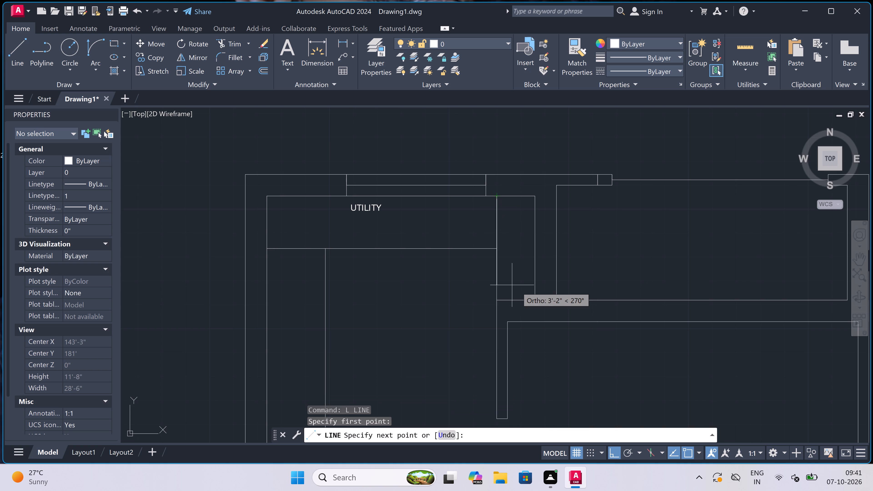
pyautogui.press('F8')
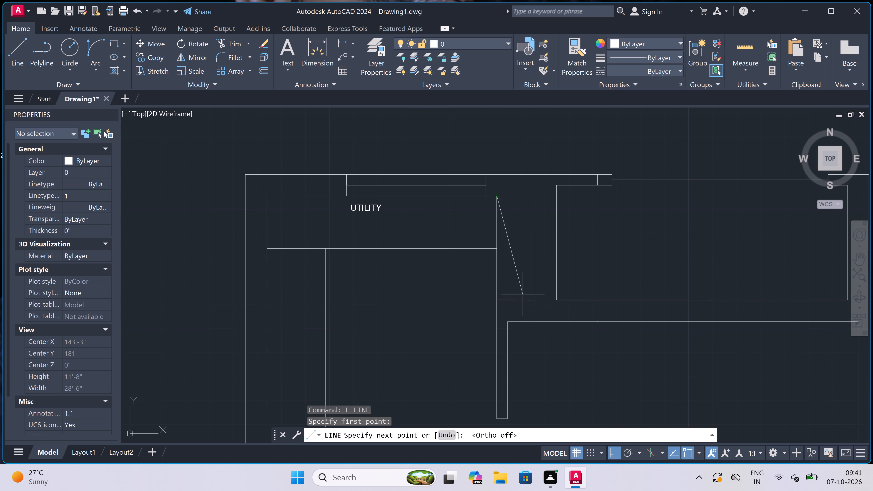
pyautogui.click(538, 300)
pyautogui.press('Escape')
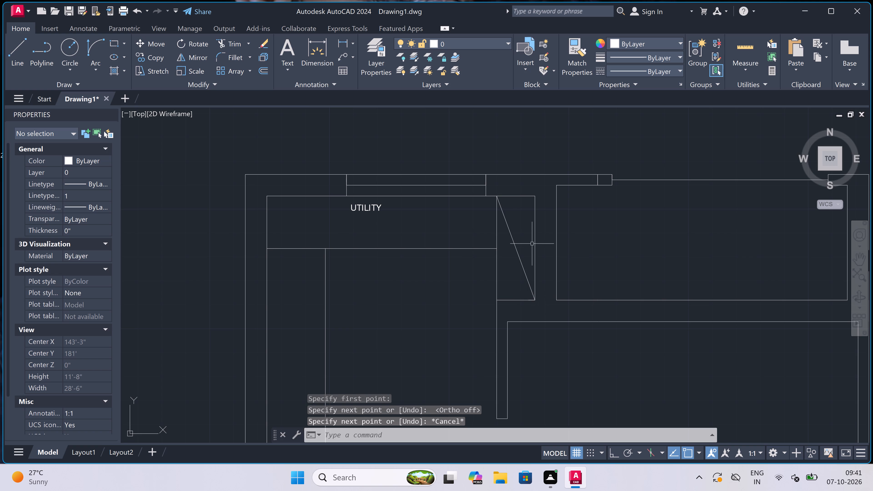
pyautogui.press('space')
pyautogui.click(534, 199)
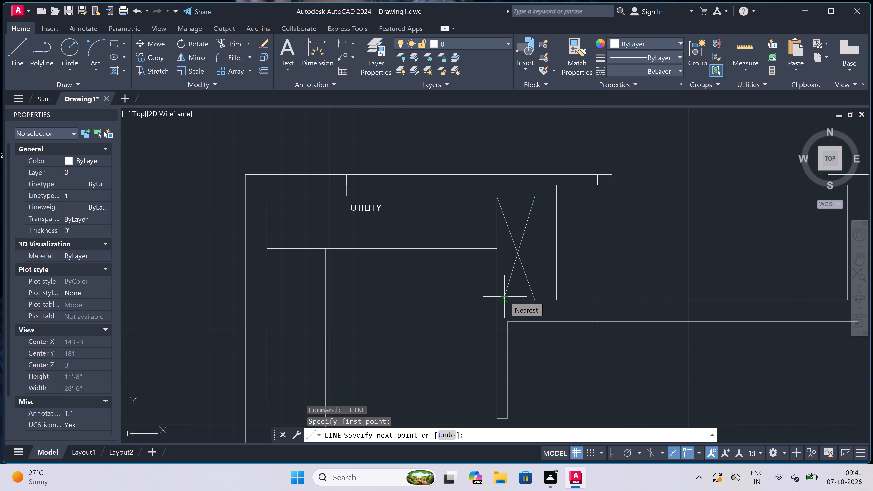
pyautogui.click(497, 301)
pyautogui.press('Escape')
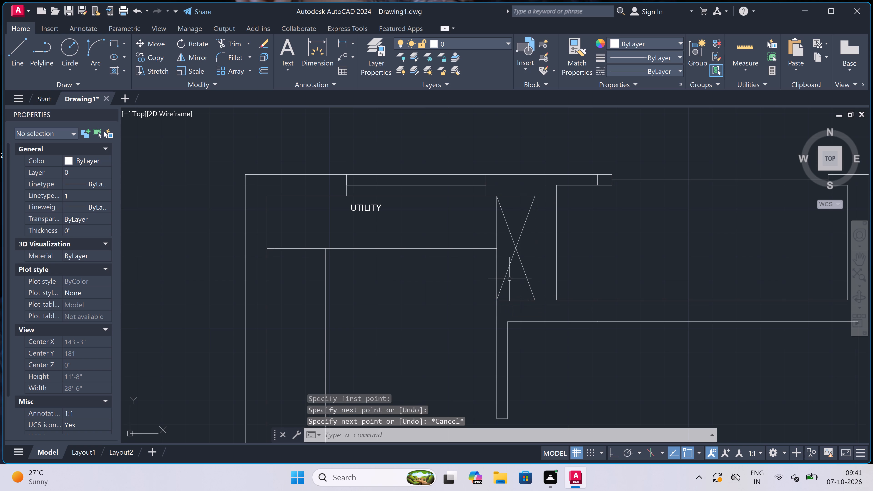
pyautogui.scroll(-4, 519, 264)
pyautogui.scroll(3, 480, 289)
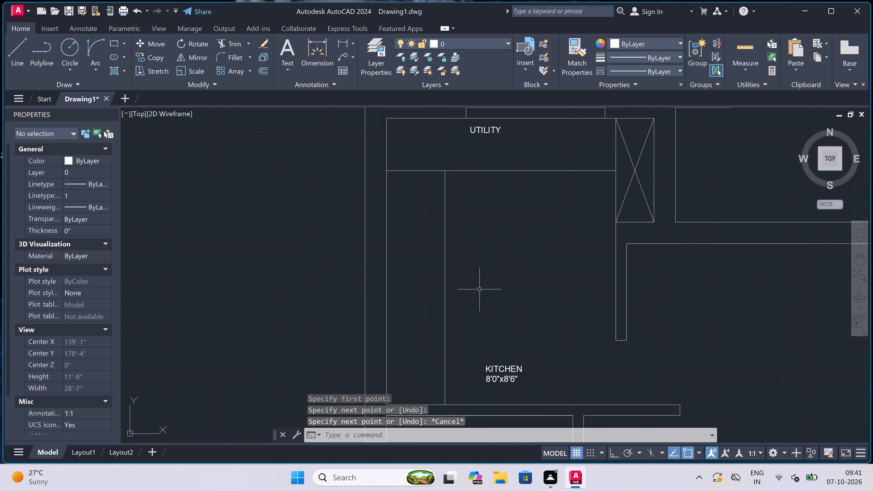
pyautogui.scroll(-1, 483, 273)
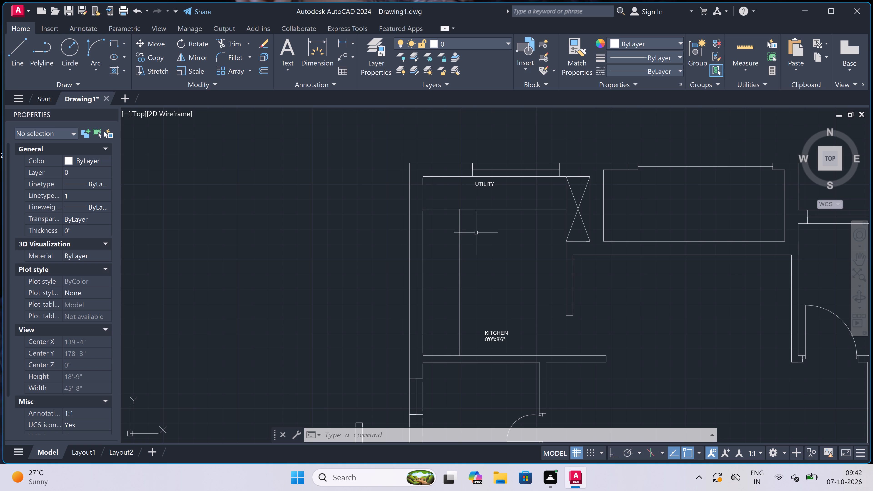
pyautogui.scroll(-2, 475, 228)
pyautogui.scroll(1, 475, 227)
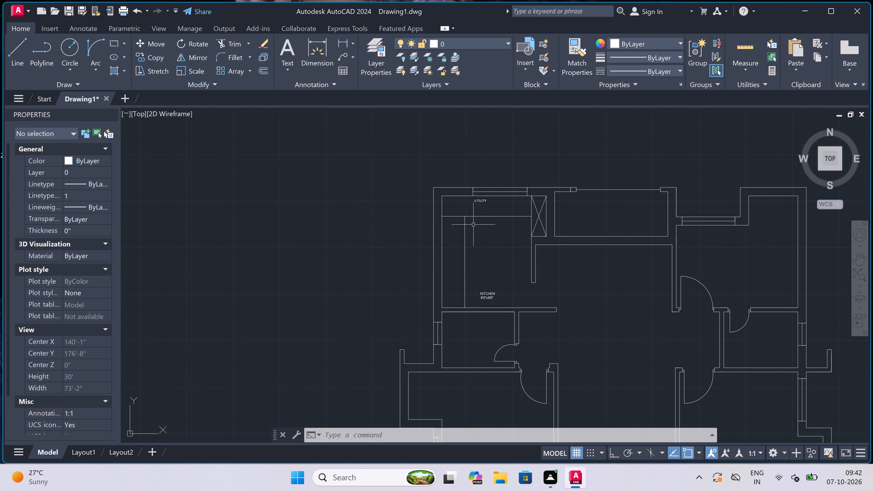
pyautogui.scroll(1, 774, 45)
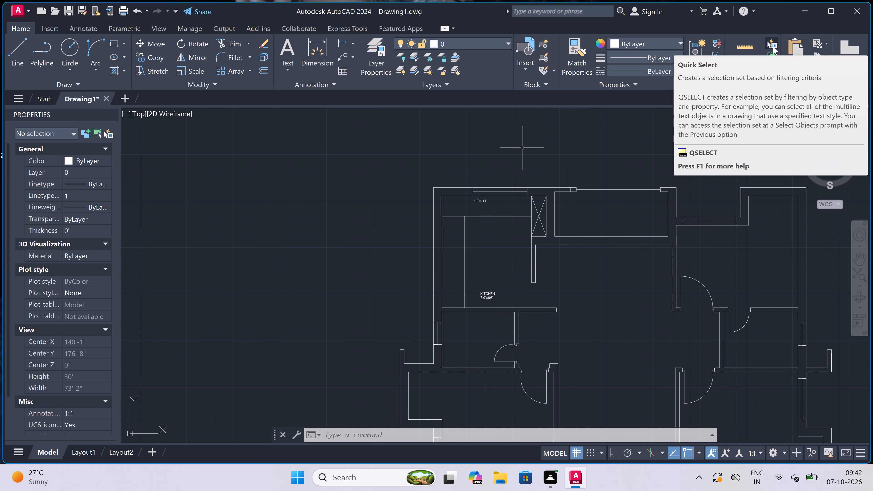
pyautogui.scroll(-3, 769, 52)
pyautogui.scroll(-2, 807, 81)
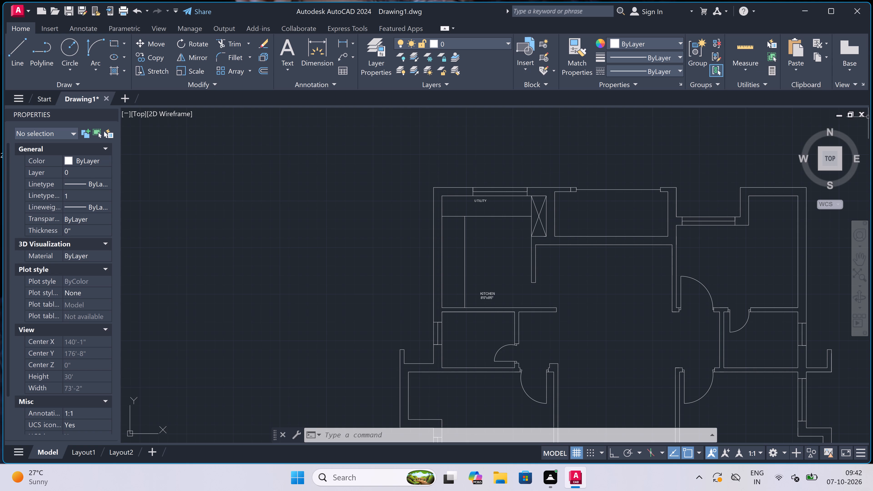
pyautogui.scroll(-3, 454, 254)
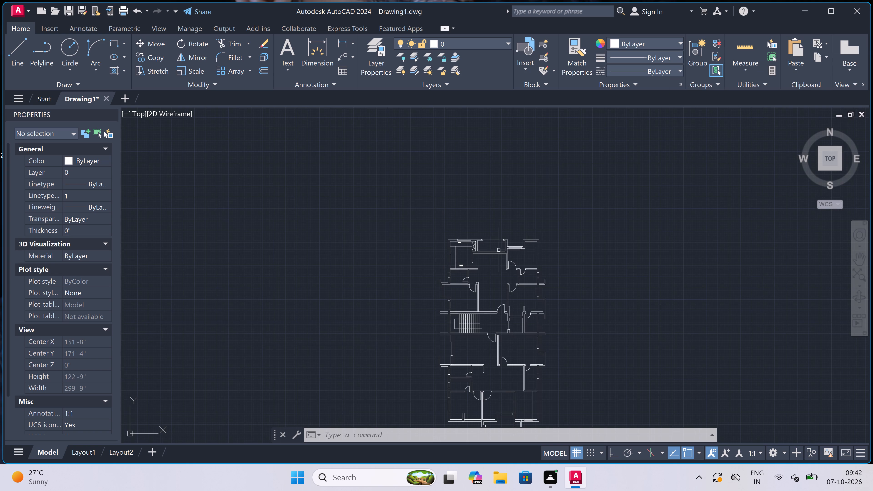
# Add a two-line multiline text label reading BALCONY and 10'1.5"x4'0" inside the rectangular room beside the duct box.
pyautogui.scroll(2, 511, 244)
pyautogui.scroll(3, 450, 247)
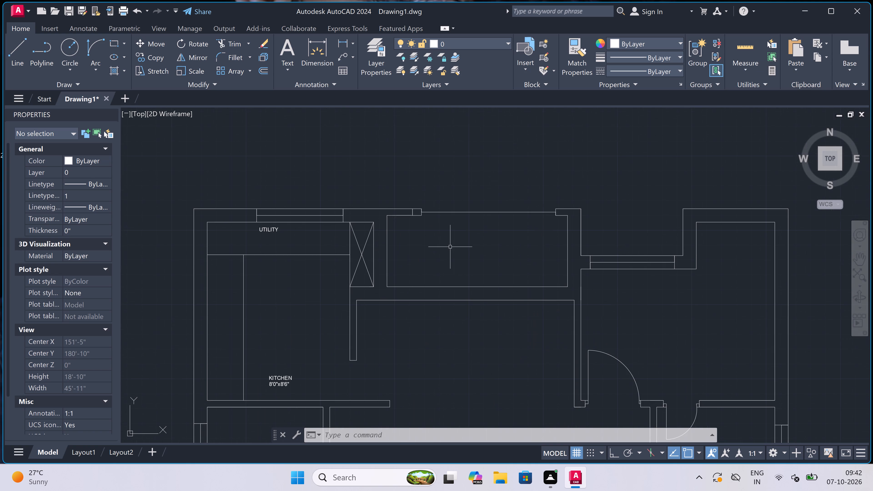
pyautogui.write('MT')
pyautogui.press('space')
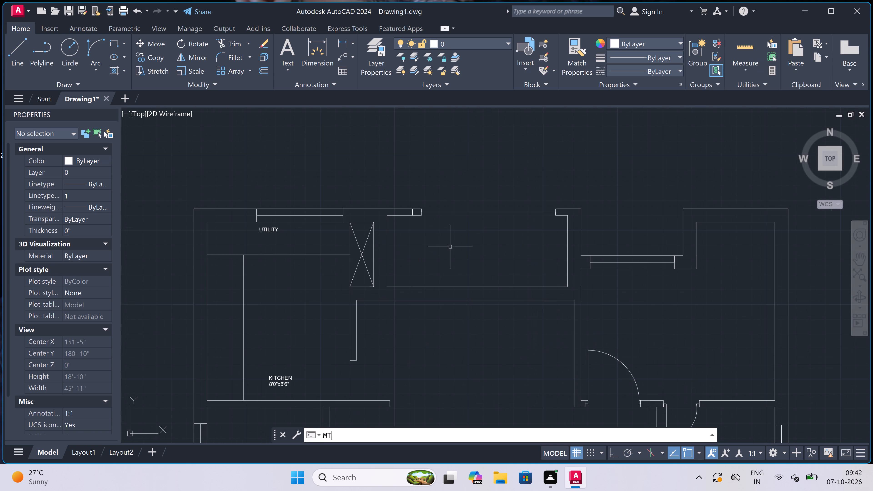
pyautogui.scroll(2, 447, 246)
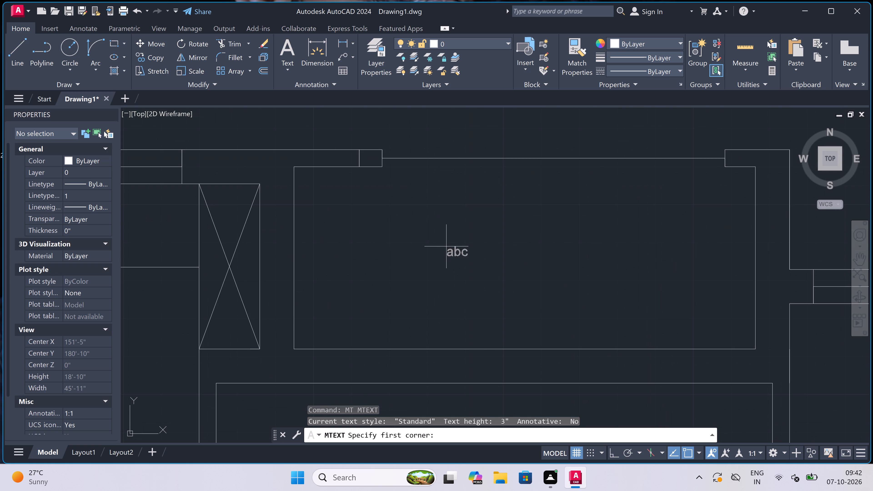
pyautogui.scroll(-1, 425, 253)
pyautogui.click(398, 258)
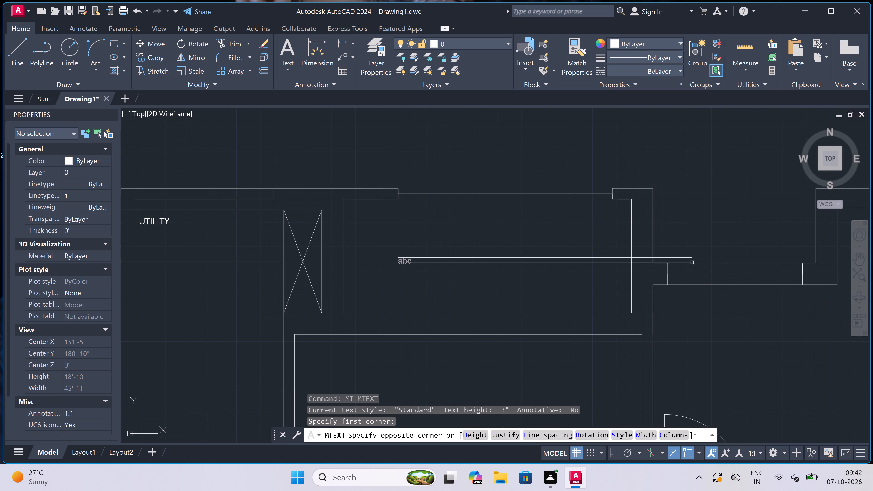
pyautogui.click(722, 258)
pyautogui.scroll(1, 413, 262)
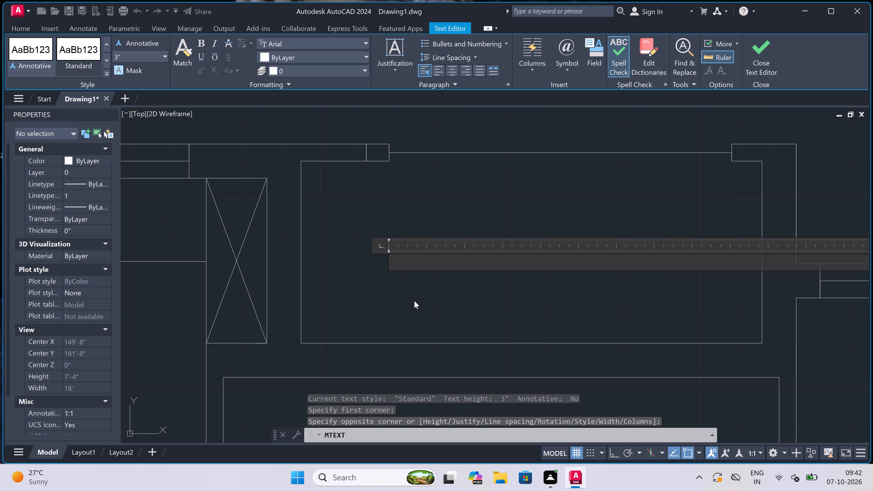
pyautogui.write('BAL')
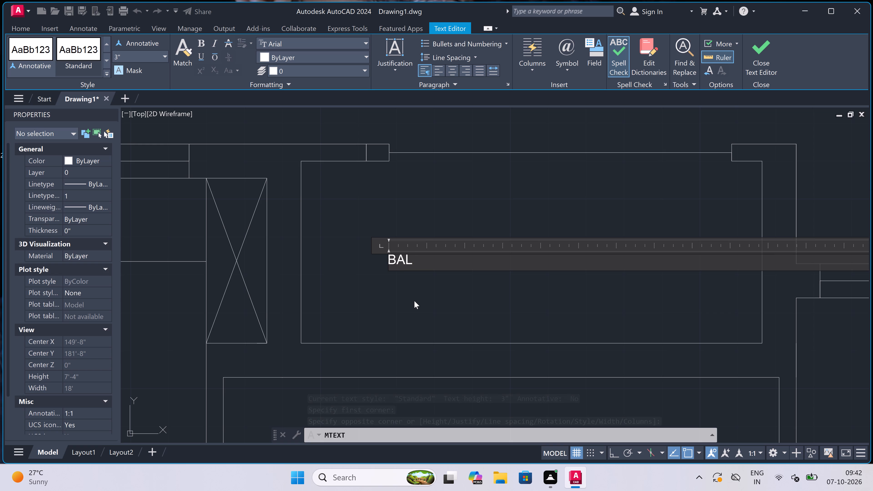
pyautogui.write('CONY')
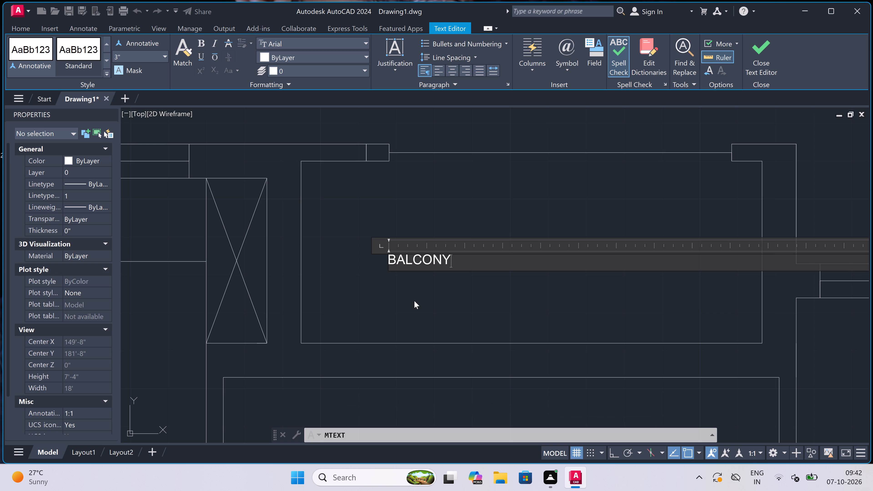
pyautogui.press('Return')
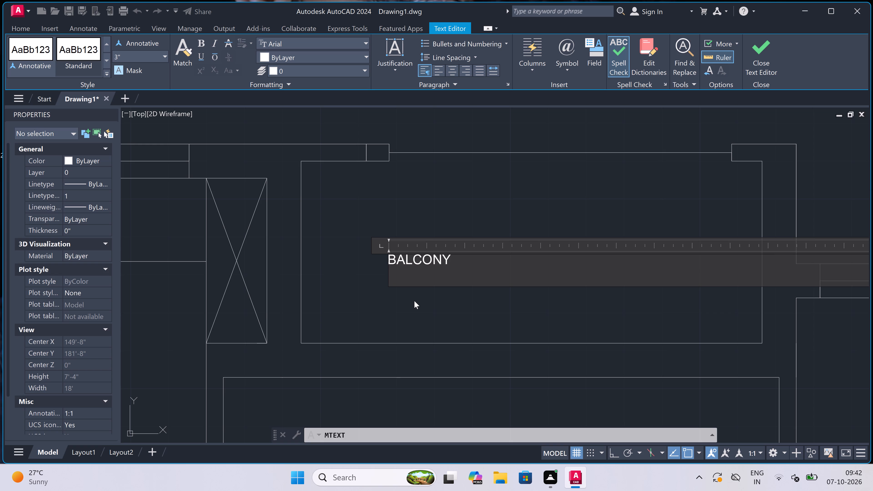
pyautogui.write("10'")
pyautogui.press('1')
pyautogui.write('.5')
pyautogui.write('"x')
pyautogui.write('4\'0"')
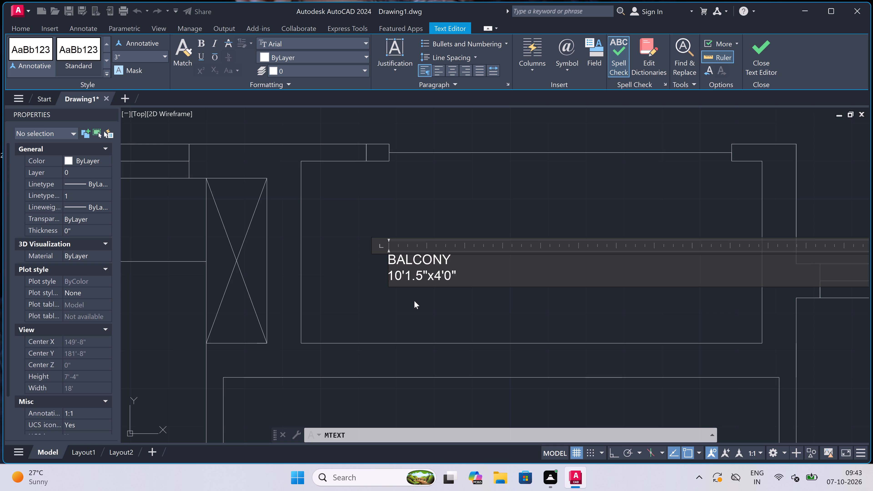
pyautogui.click(414, 301)
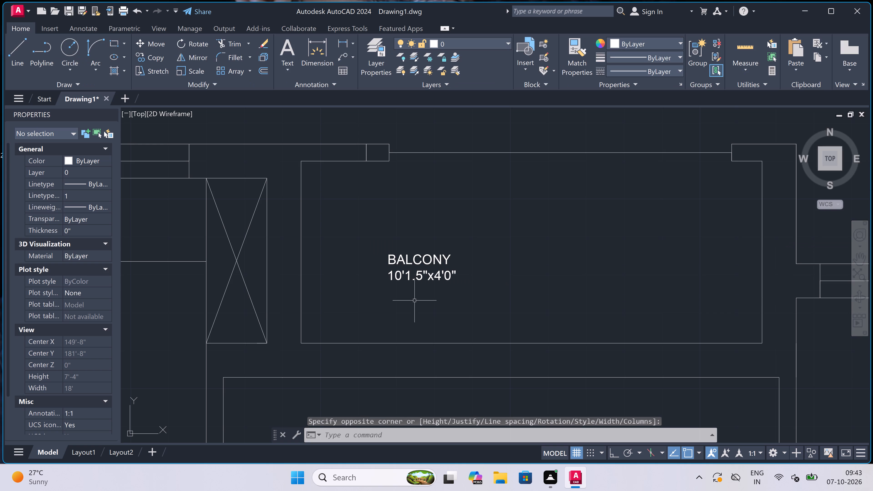
# Add a two-line multiline text label reading DINING and 10'6"x12'6" in the open area just below the balcony.
pyautogui.scroll(-4, 414, 296)
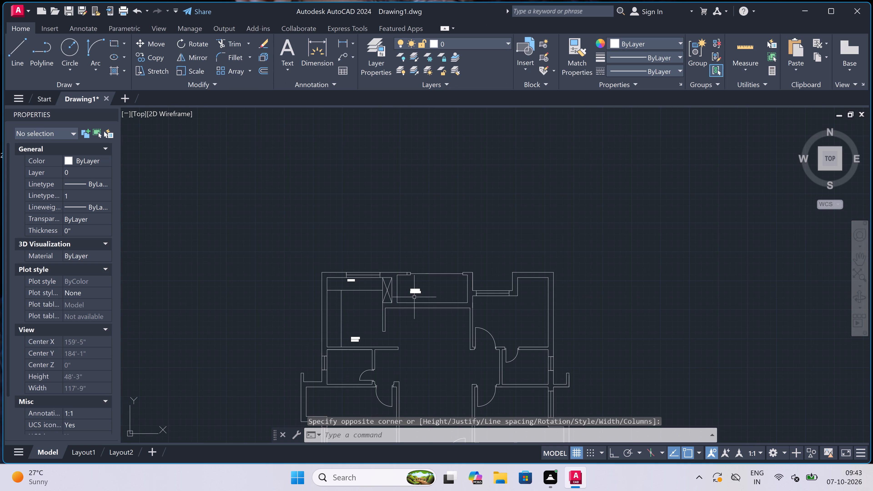
pyautogui.scroll(1, 424, 338)
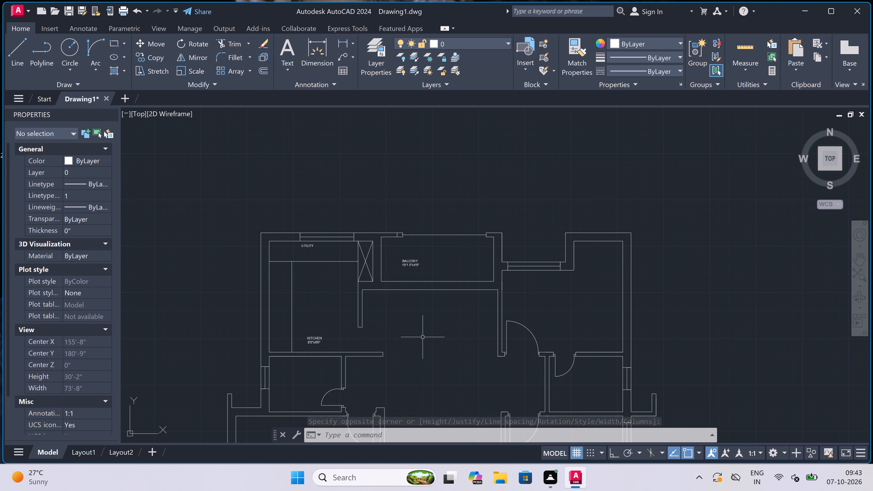
pyautogui.press('space')
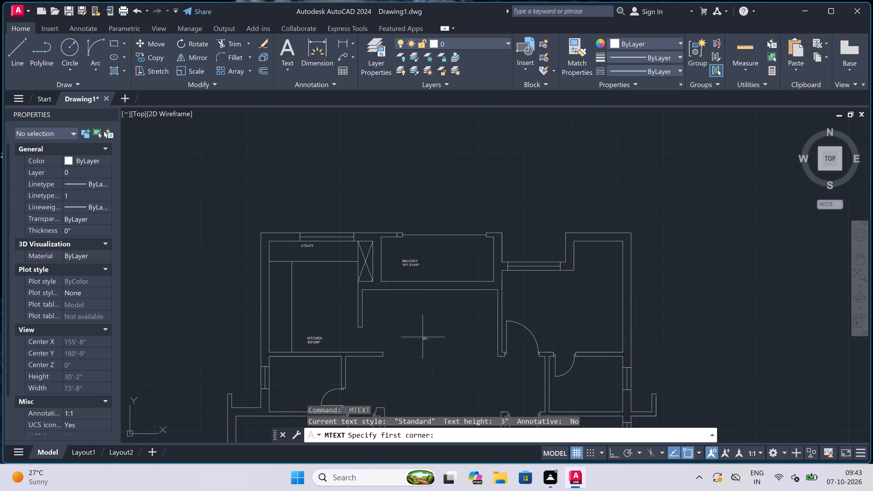
pyautogui.scroll(1, 423, 337)
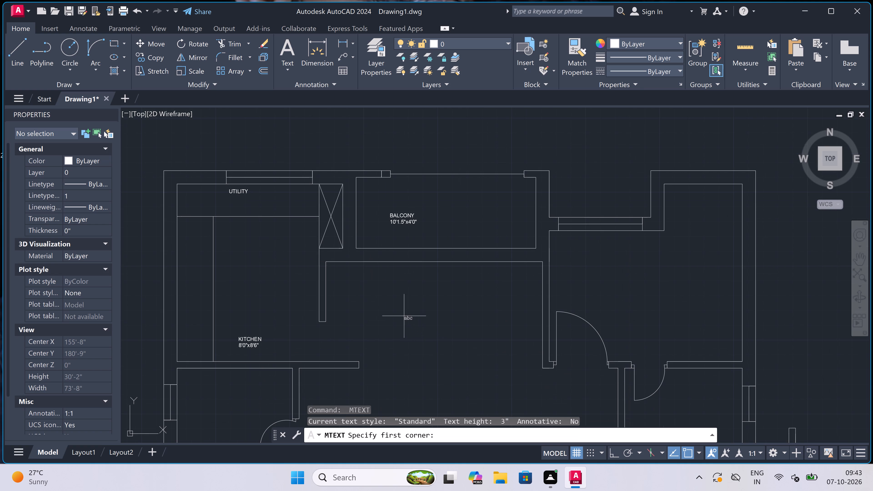
pyautogui.click(354, 276)
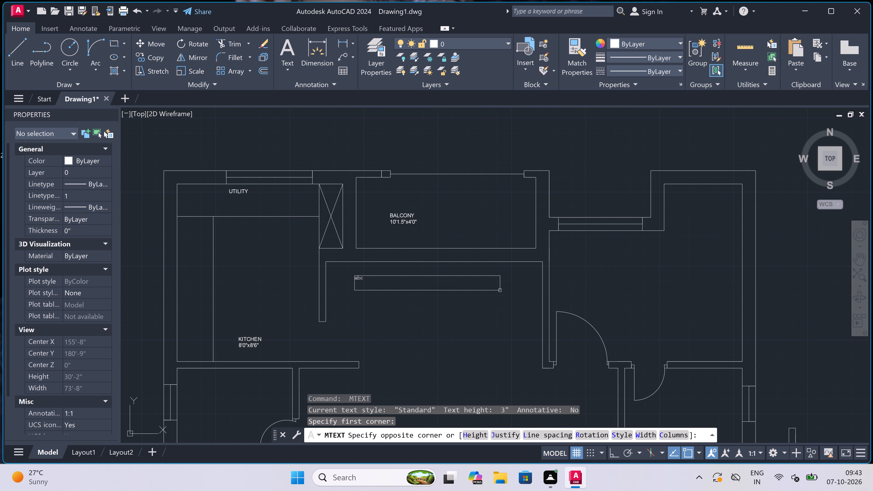
pyautogui.click(561, 288)
pyautogui.scroll(2, 376, 296)
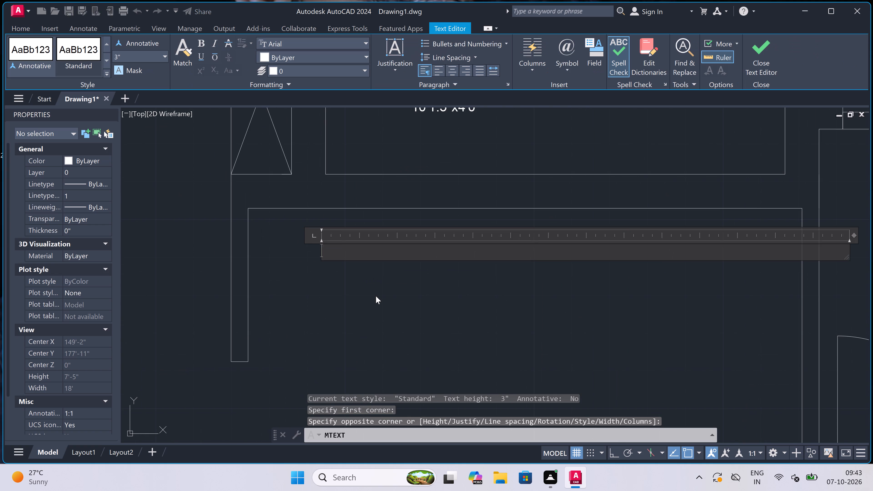
pyautogui.write('DINING')
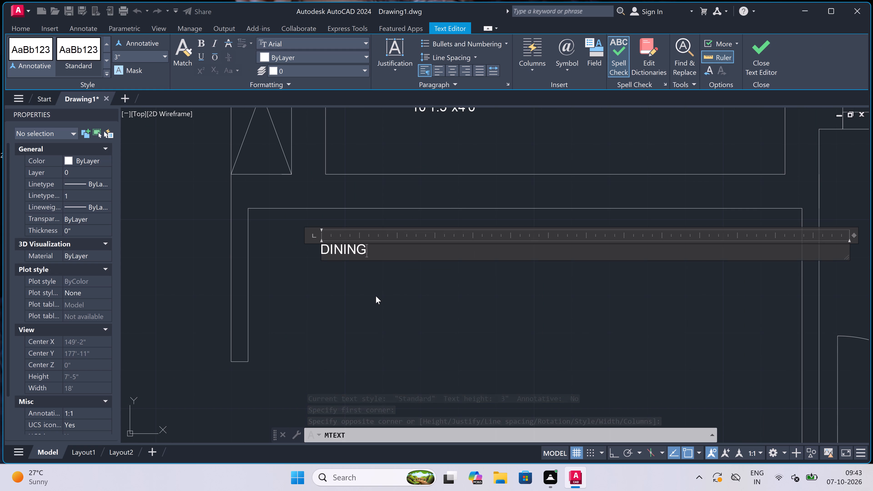
pyautogui.press('Return')
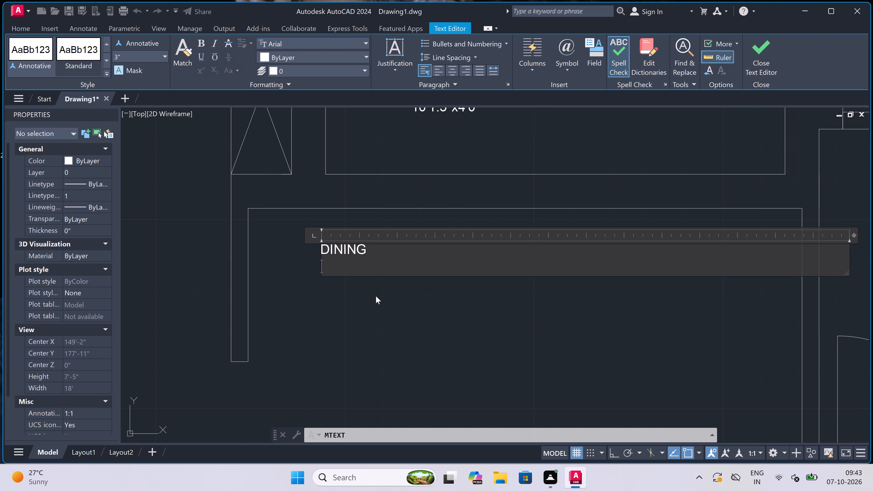
pyautogui.write("10'6")
pyautogui.hotkey('shift', '"')
pyautogui.press('x')
pyautogui.scroll(-3, 376, 296)
pyautogui.scroll(4, 376, 296)
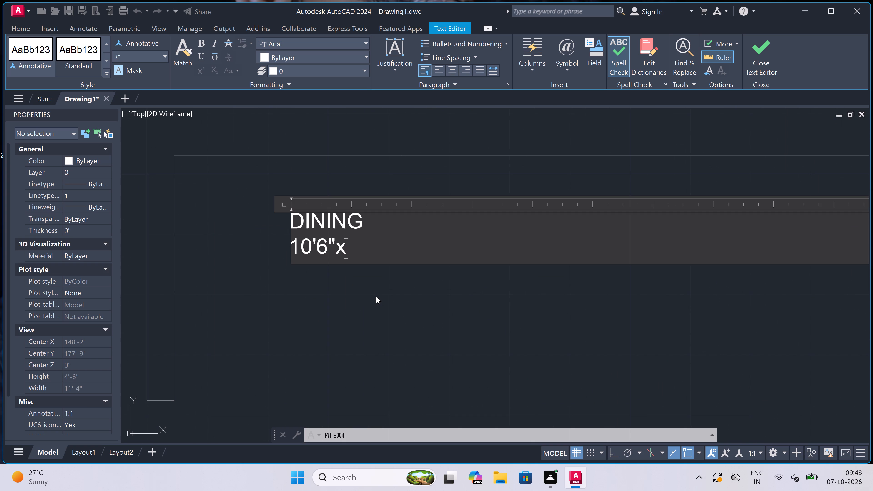
pyautogui.write("12'6")
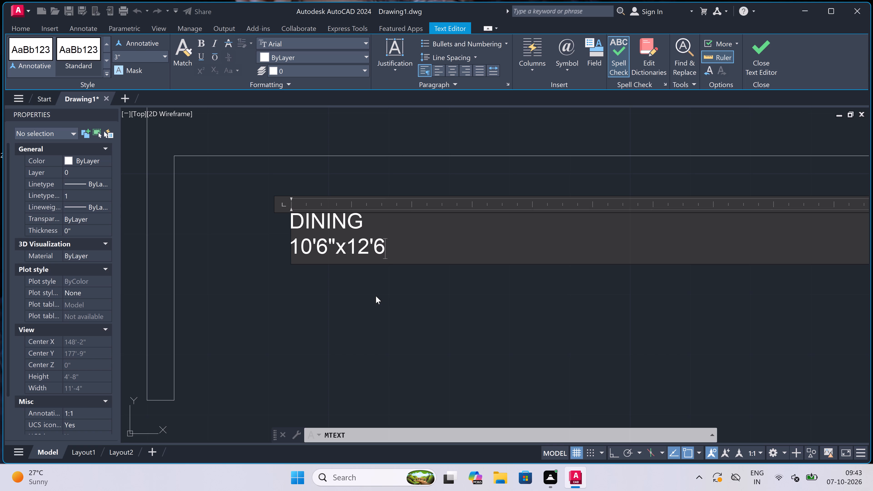
pyautogui.hotkey('shift', '"')
pyautogui.click(351, 313)
# Add a two-line multiline text label reading BEDROOM and 10'10.5"x10'0" in the upper-right room, just above its toilet door.
pyautogui.scroll(-5, 341, 263)
pyautogui.scroll(1, 486, 257)
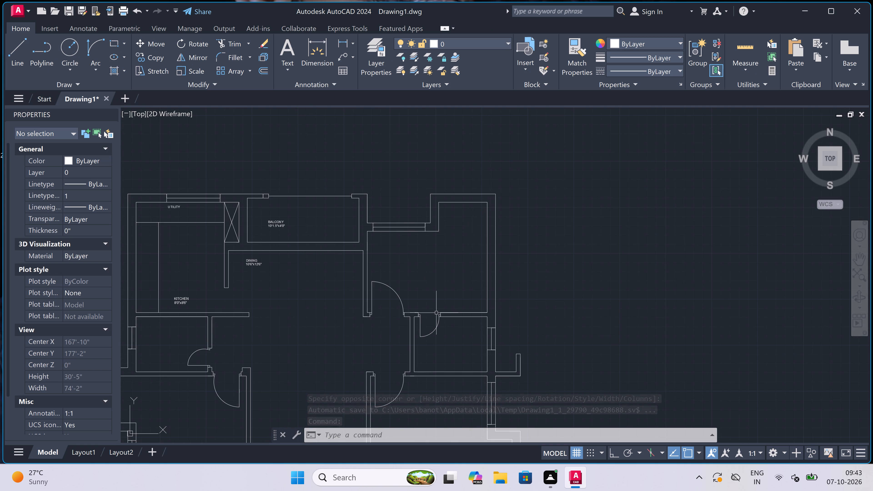
pyautogui.scroll(-1, 392, 248)
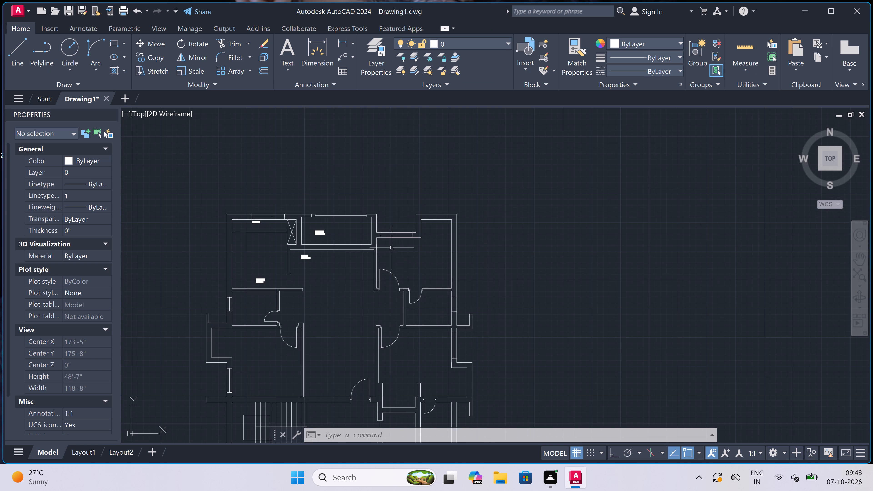
pyautogui.scroll(2, 409, 280)
pyautogui.scroll(-2, 410, 279)
pyautogui.scroll(3, 430, 286)
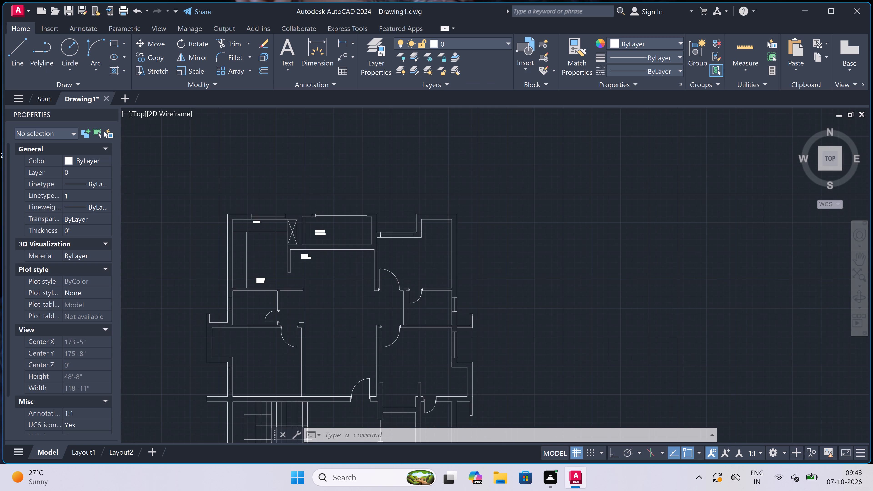
pyautogui.scroll(1, 419, 277)
pyautogui.press('space')
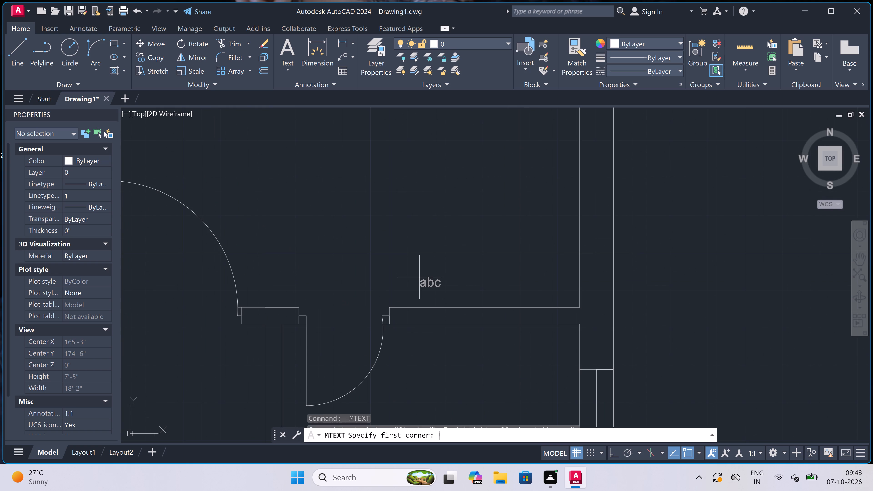
pyautogui.moveTo(273, 259); pyautogui.dragTo(278, 259)
pyautogui.click(655, 268)
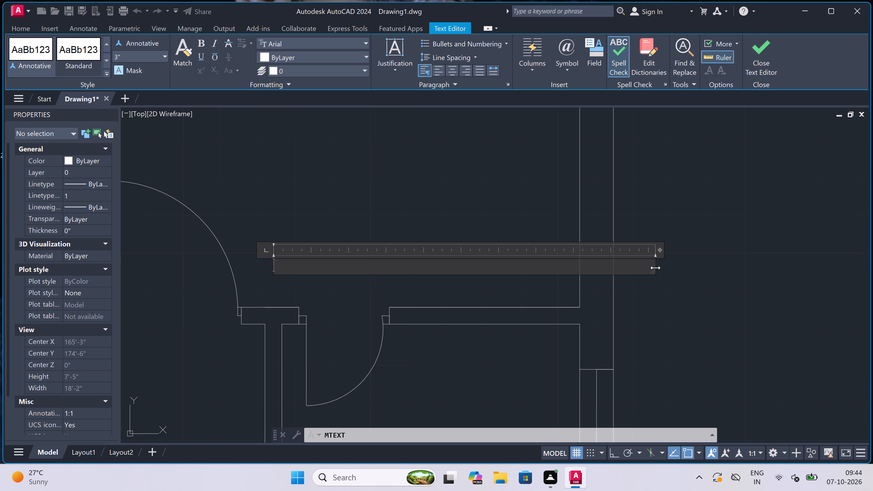
pyautogui.write('BEDROOM')
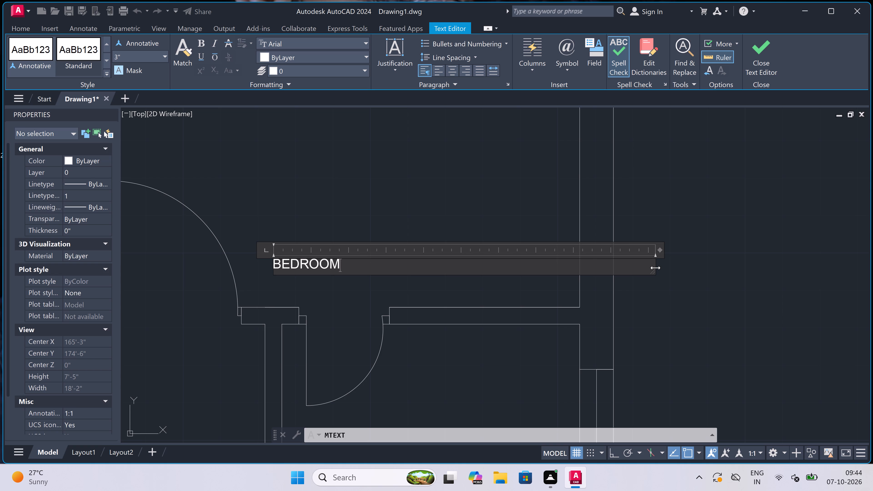
pyautogui.press('Return')
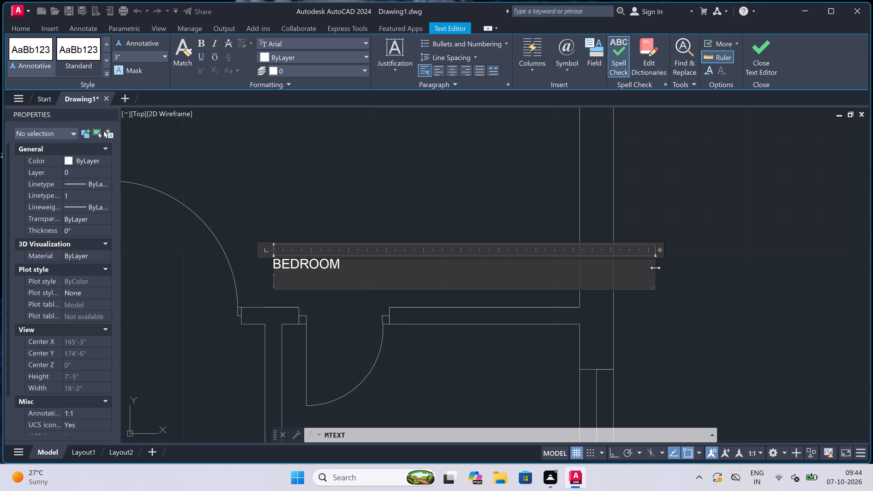
pyautogui.scroll(-1, 432, 328)
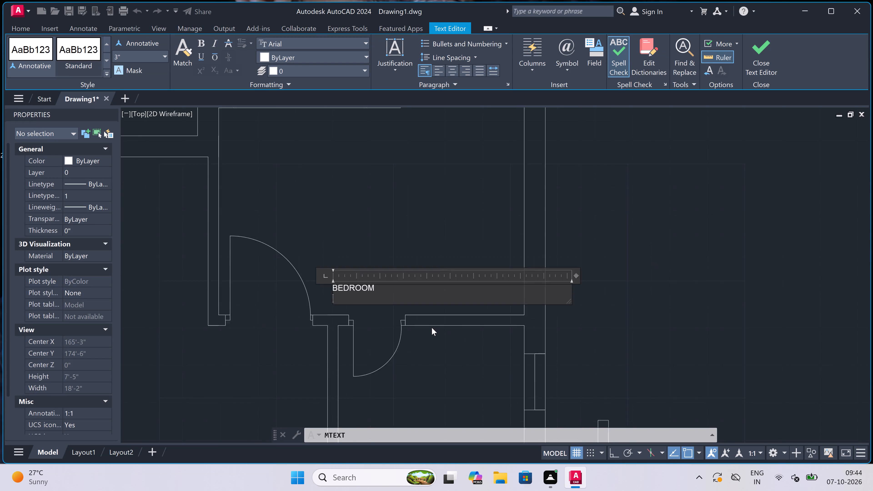
pyautogui.scroll(-2, 432, 328)
pyautogui.scroll(4, 408, 315)
pyautogui.scroll(2, 324, 318)
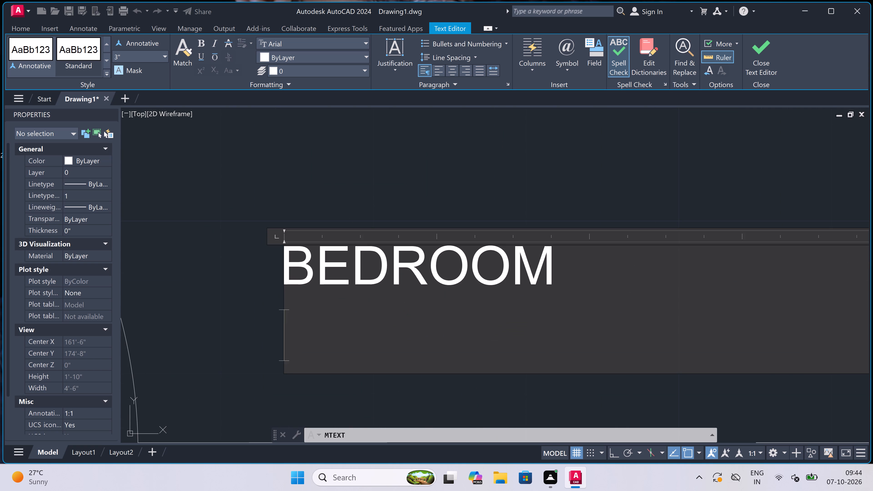
pyautogui.write("10'10")
pyautogui.write('.5')
pyautogui.hotkey('shift', '"')
pyautogui.press('c')
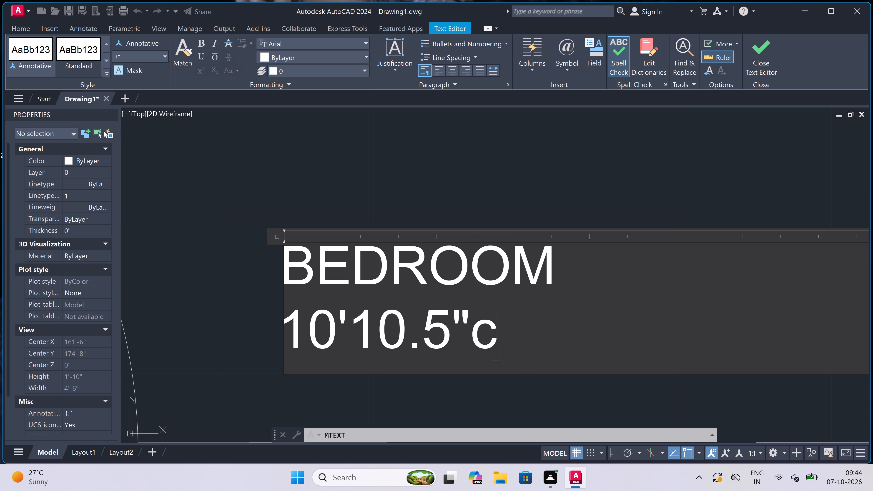
pyautogui.press('BackSpace')
pyautogui.press('x')
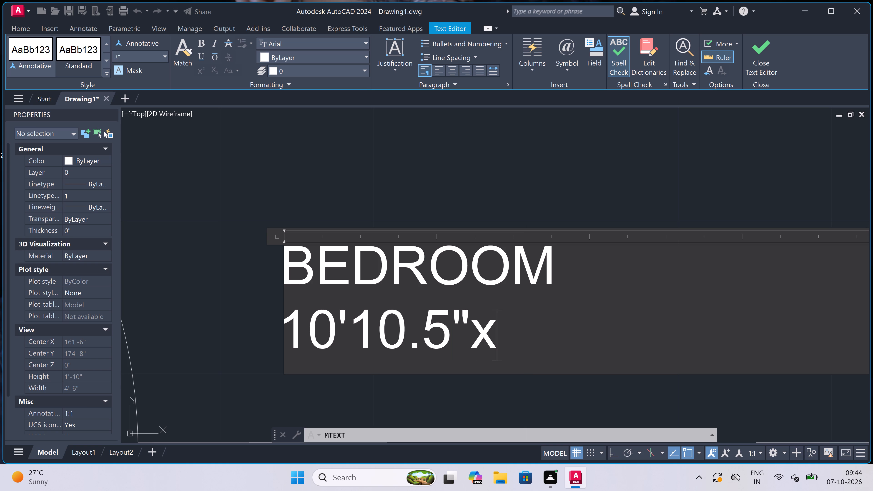
pyautogui.write('10\'0"')
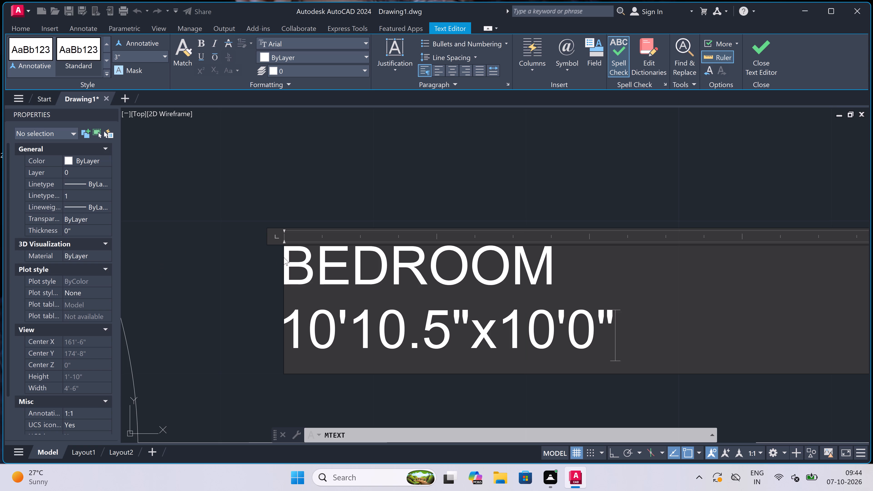
pyautogui.click(291, 215)
# Add a two-line multiline text label reading TOILET and 4'6"x7'0" inside the small room directly below the labelled bedroom.
pyautogui.scroll(-3, 293, 214)
pyautogui.scroll(-3, 312, 223)
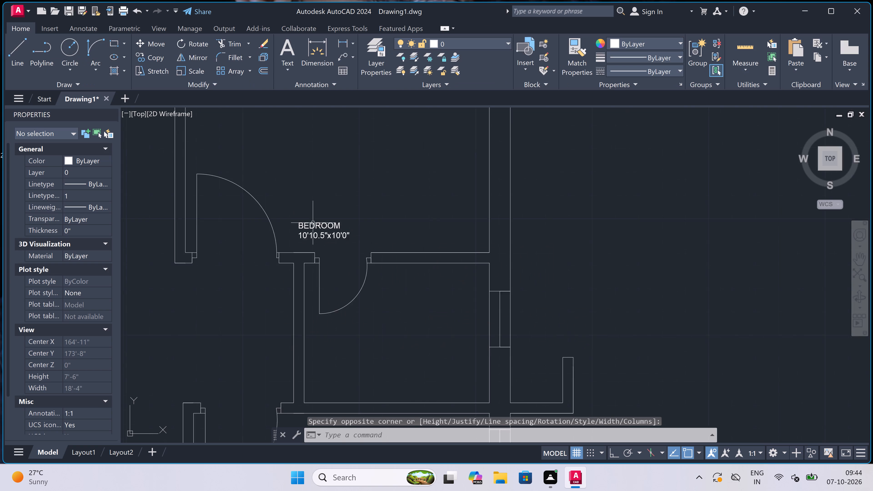
pyautogui.scroll(2, 330, 259)
pyautogui.press('space')
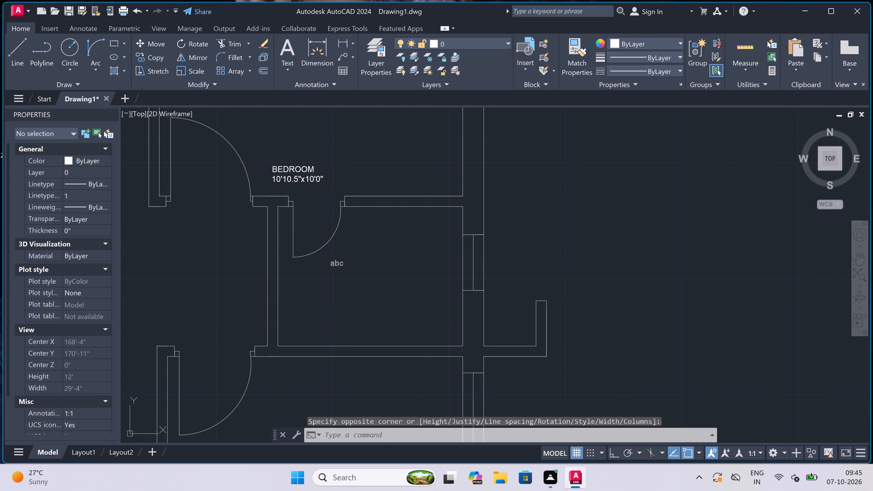
pyautogui.scroll(-2, 332, 261)
pyautogui.scroll(2, 325, 280)
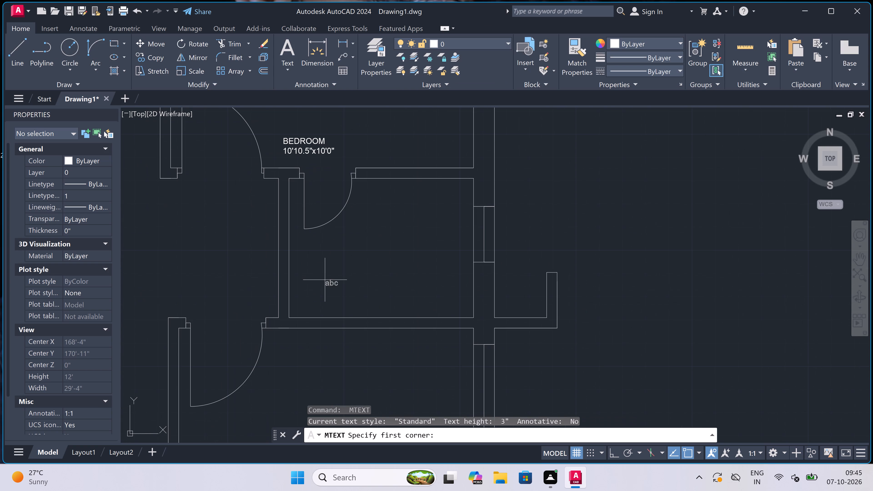
pyautogui.moveTo(304, 285); pyautogui.dragTo(317, 284)
pyautogui.click(618, 297)
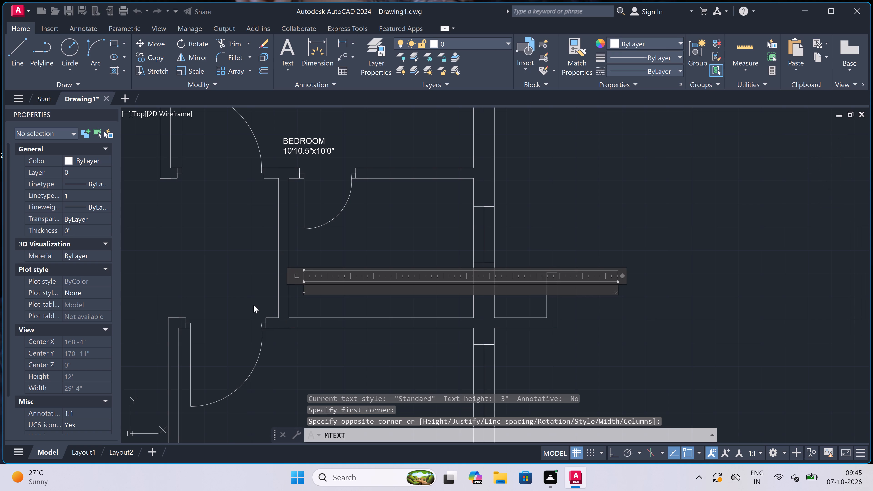
pyautogui.scroll(2, 341, 300)
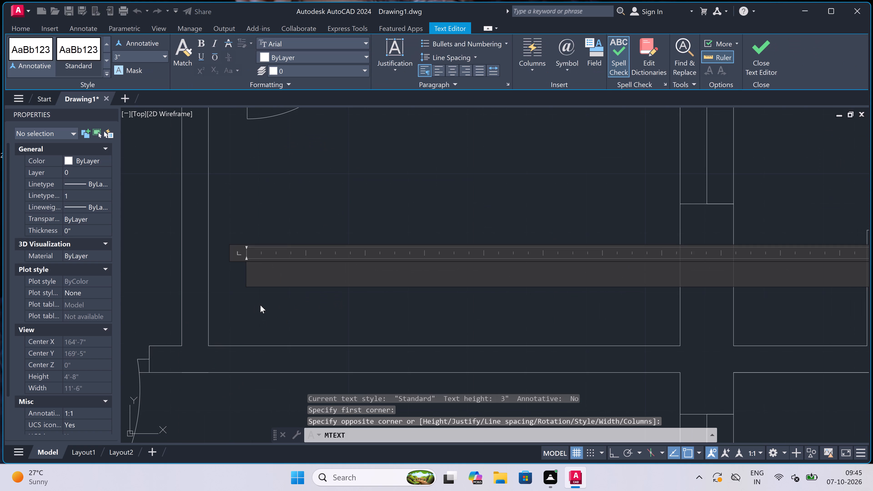
pyautogui.write('TOILET')
pyautogui.press('Return')
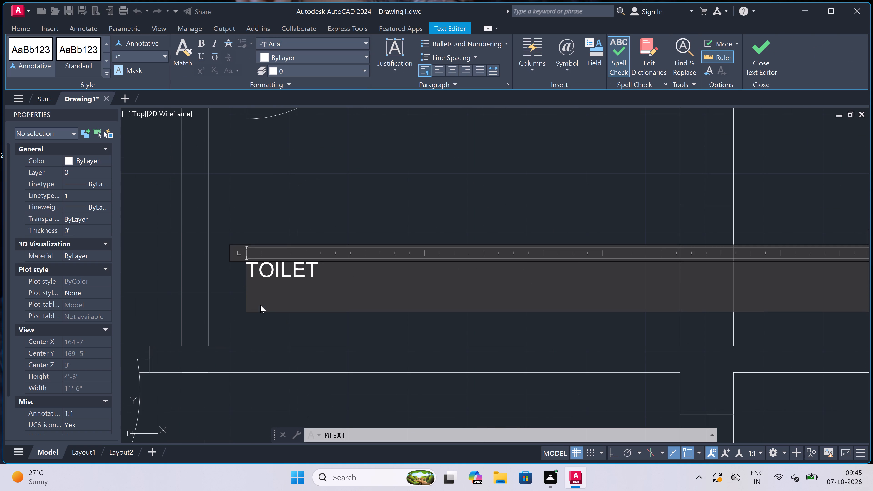
pyautogui.write("4'6")
pyautogui.write('"x')
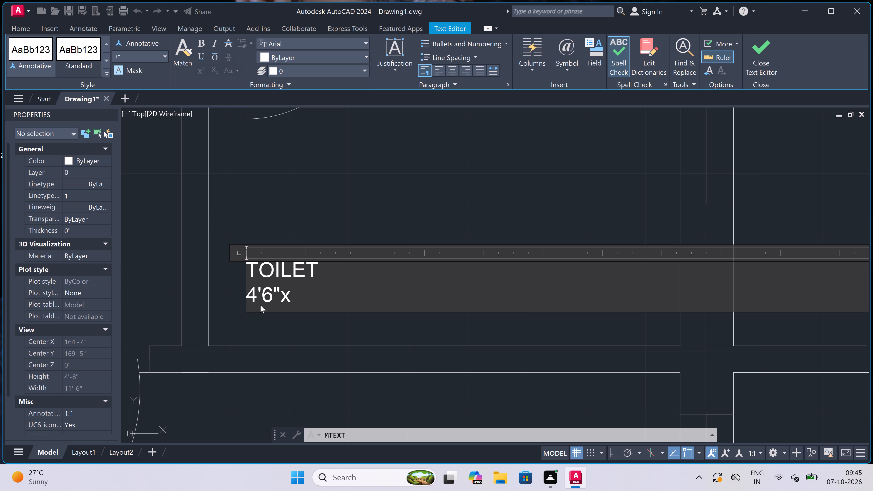
pyautogui.write('7\'0"')
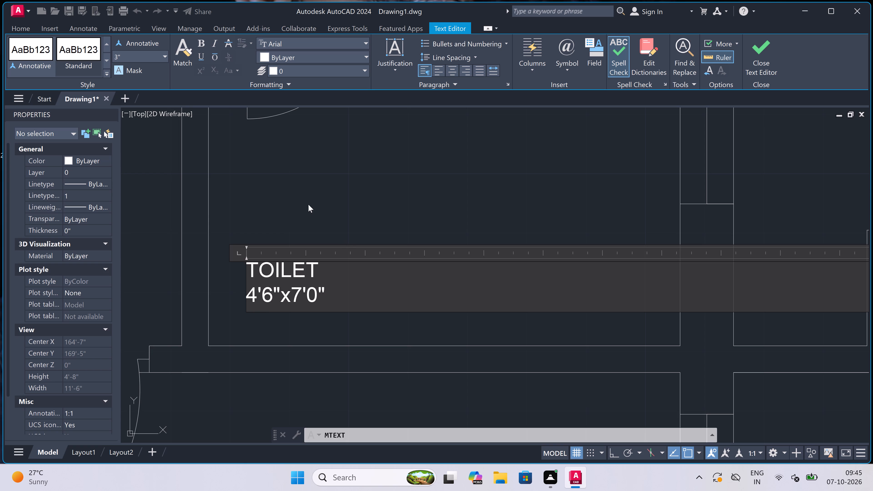
pyautogui.click(308, 204)
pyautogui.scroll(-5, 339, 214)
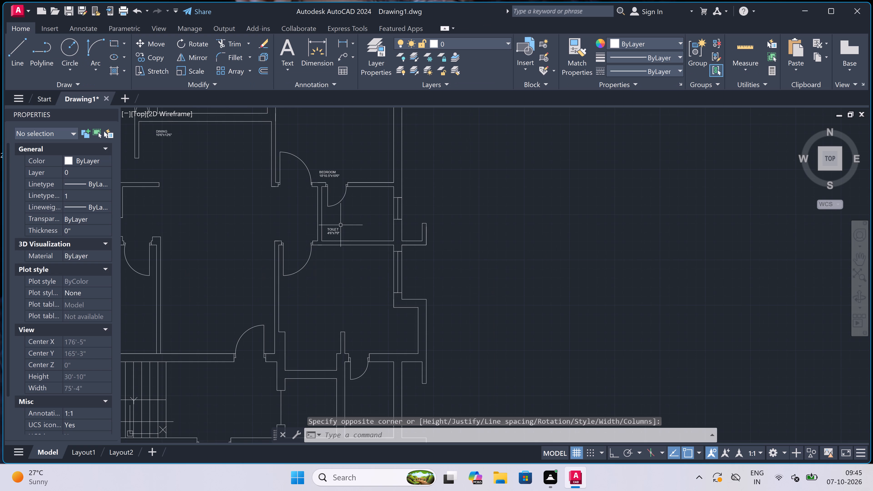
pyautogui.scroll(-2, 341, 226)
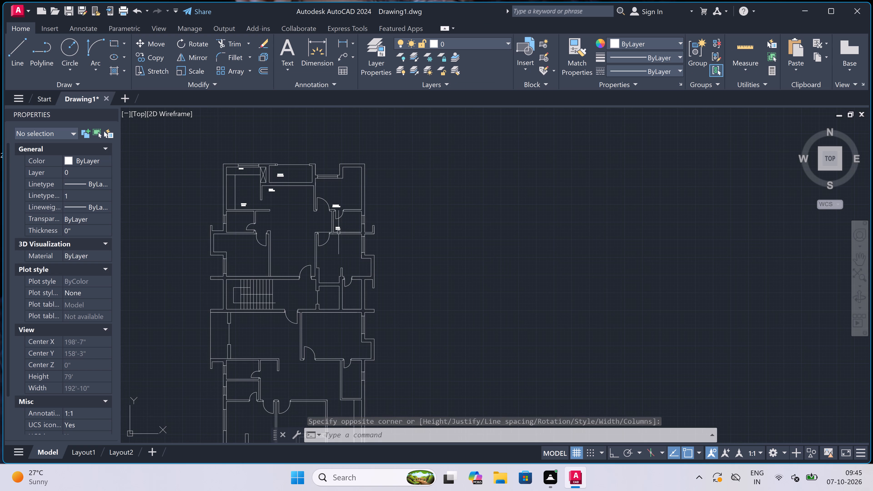
# Edit the TOILET label below the upper-right bedroom so its size line reads 8'0"x7'0".
pyautogui.scroll(4, 334, 236)
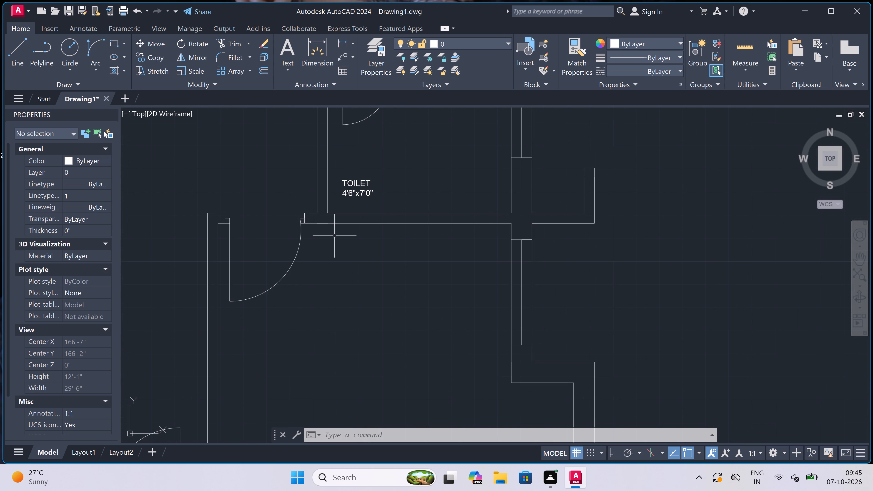
pyautogui.scroll(3, 337, 234)
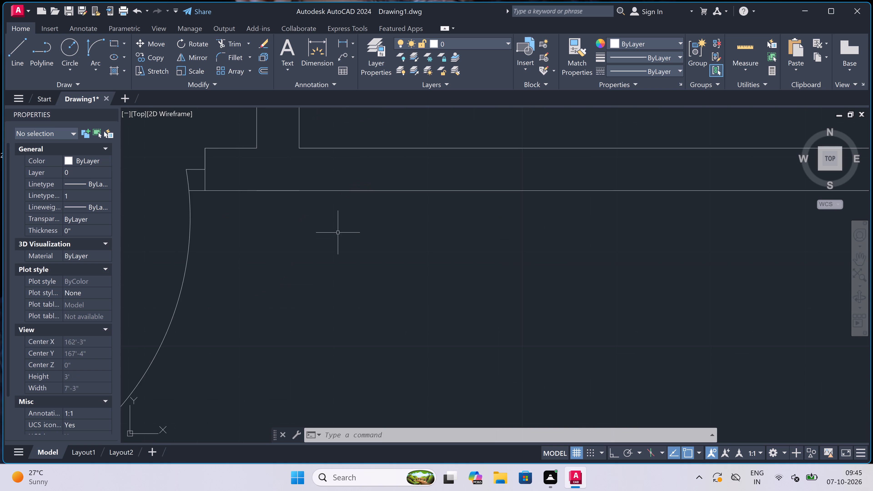
pyautogui.scroll(-5, 346, 221)
pyautogui.scroll(5, 349, 208)
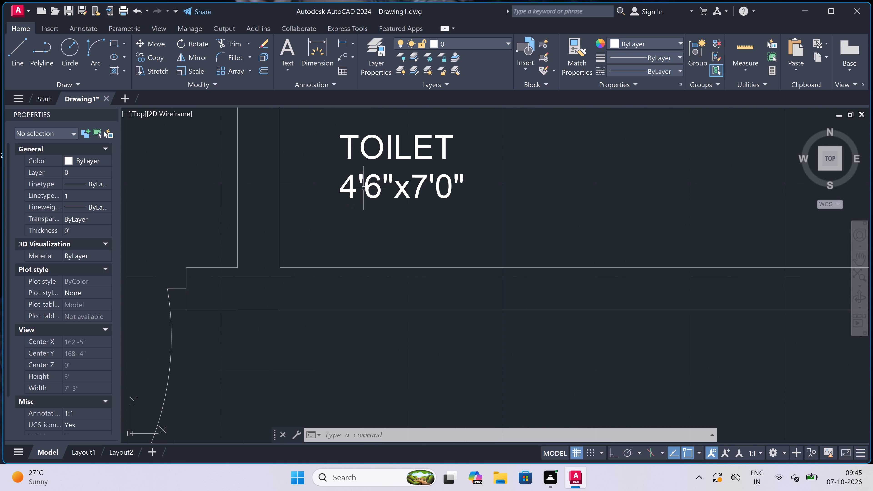
pyautogui.tripleClick(366, 185)
pyautogui.click(366, 185)
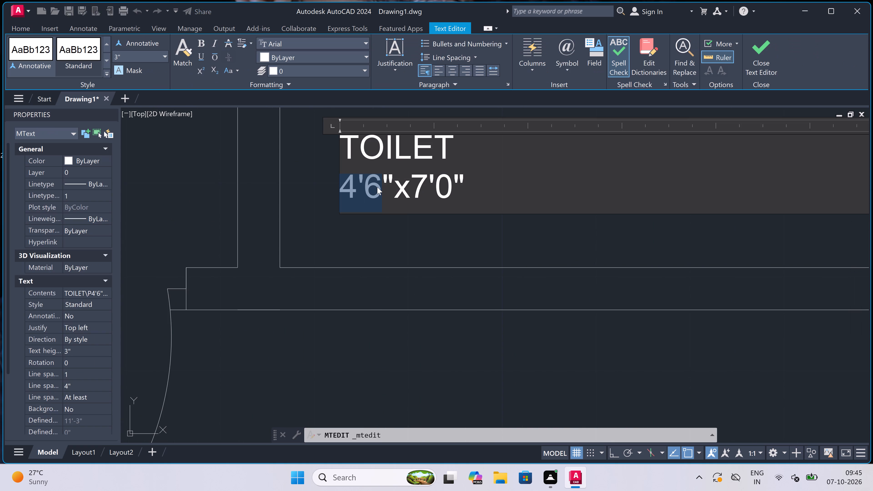
pyautogui.click(381, 185)
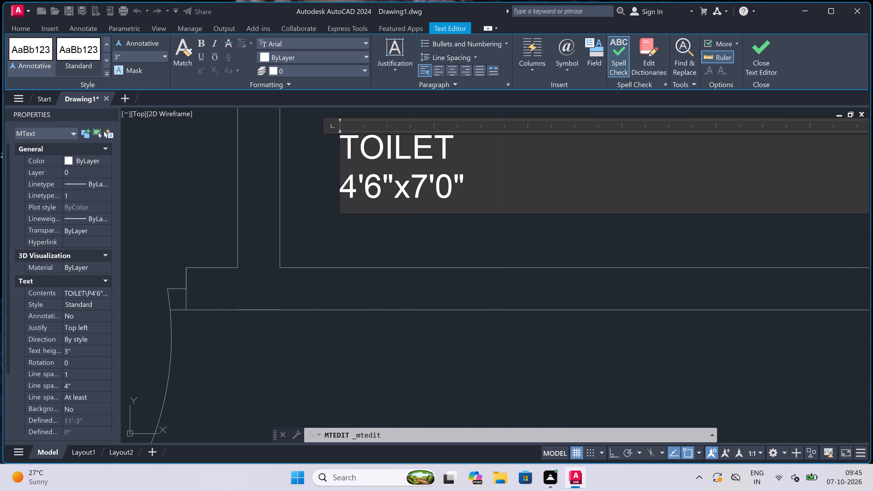
pyautogui.press('BackSpace')
pyautogui.press('BackSpace')
pyautogui.press('BackSpace')
pyautogui.press('BackSpace')
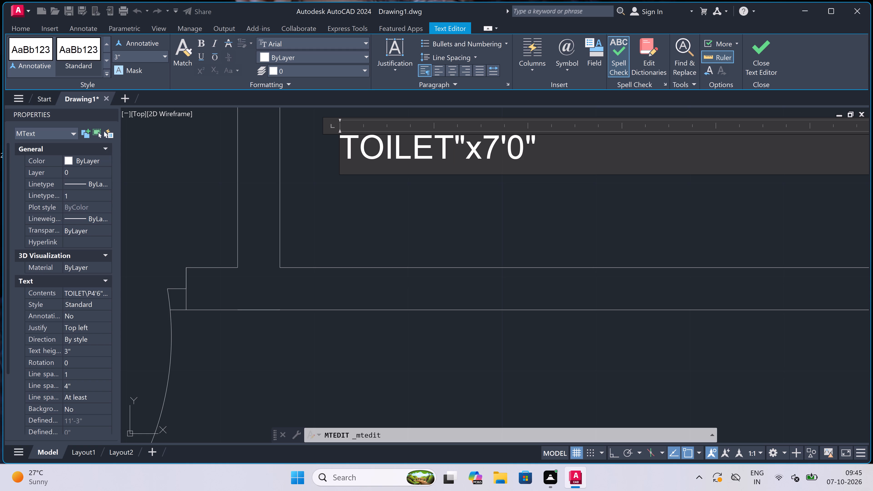
pyautogui.press('Return')
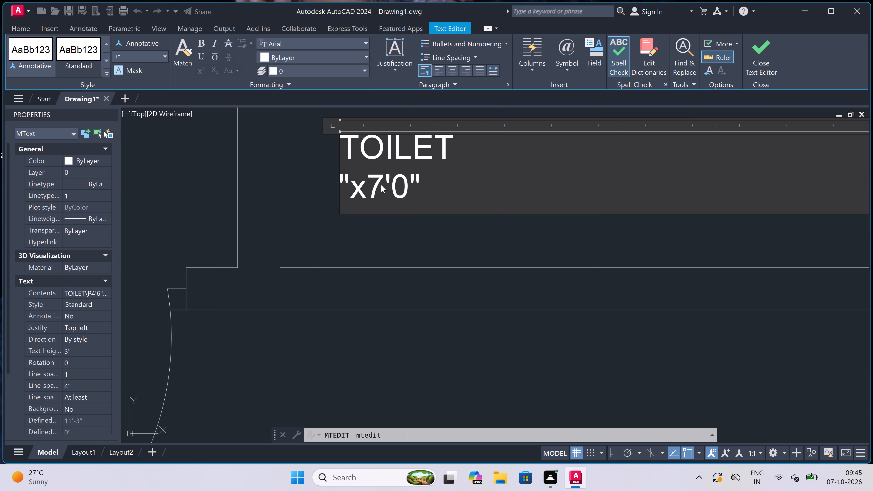
pyautogui.scroll(-3, 381, 185)
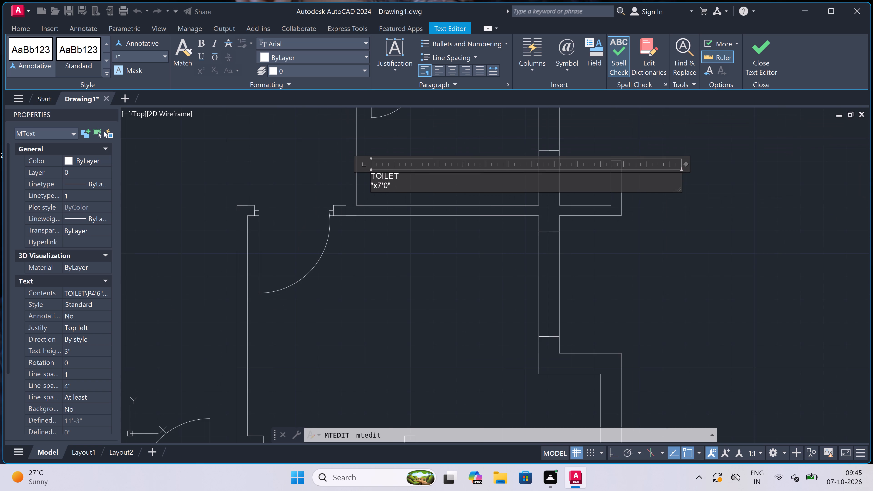
pyautogui.scroll(-2, 381, 185)
pyautogui.scroll(3, 381, 185)
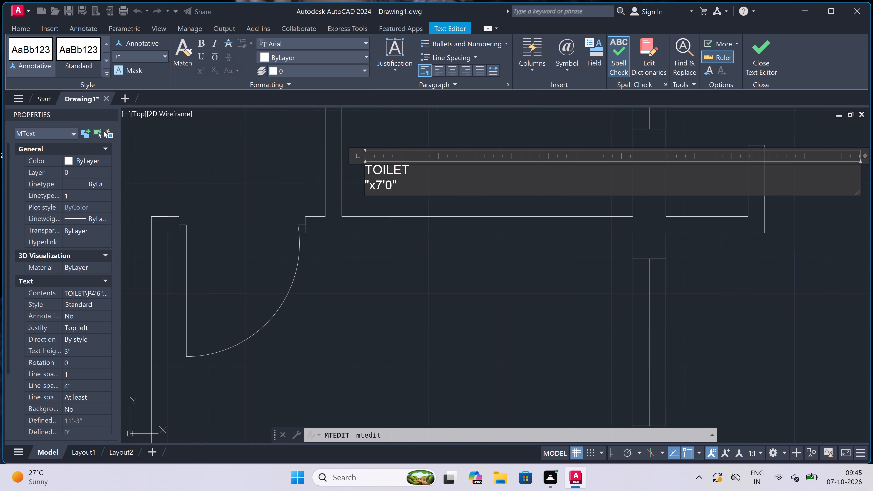
pyautogui.scroll(2, 381, 185)
pyautogui.scroll(-4, 381, 185)
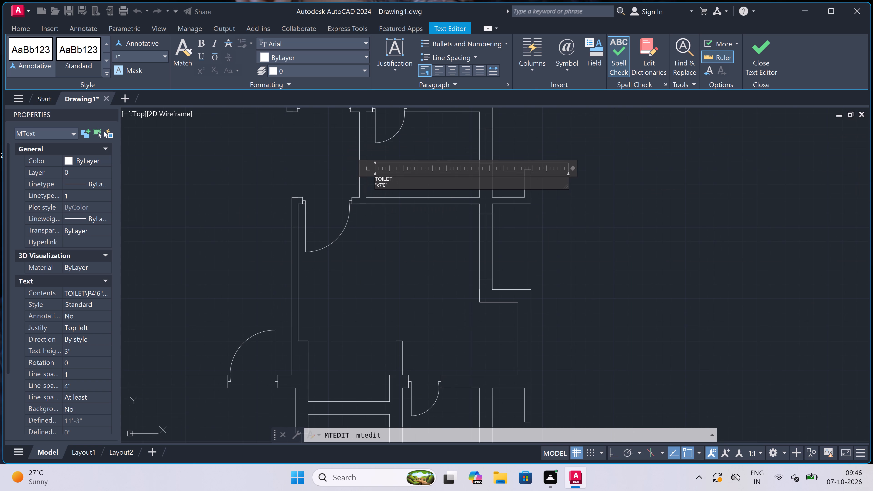
pyautogui.scroll(-2, 381, 185)
pyautogui.scroll(2, 381, 185)
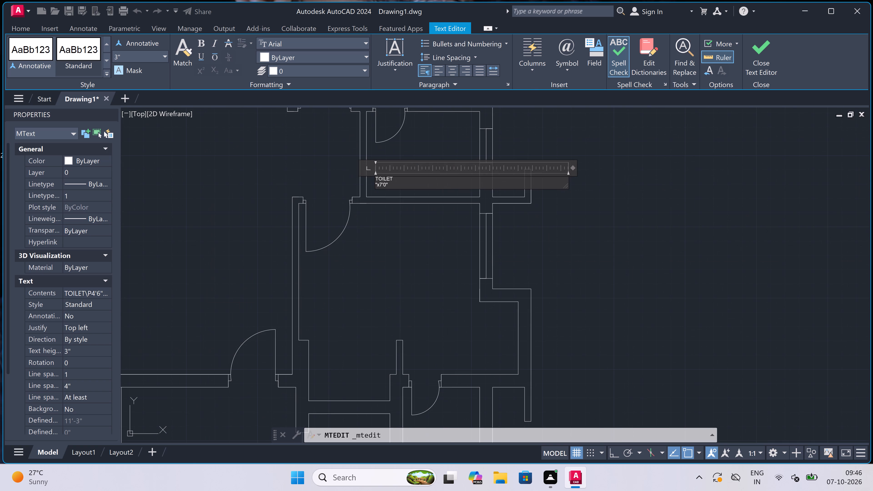
pyautogui.scroll(3, 381, 185)
pyautogui.scroll(-3, 381, 185)
pyautogui.scroll(5, 381, 185)
pyautogui.press('8')
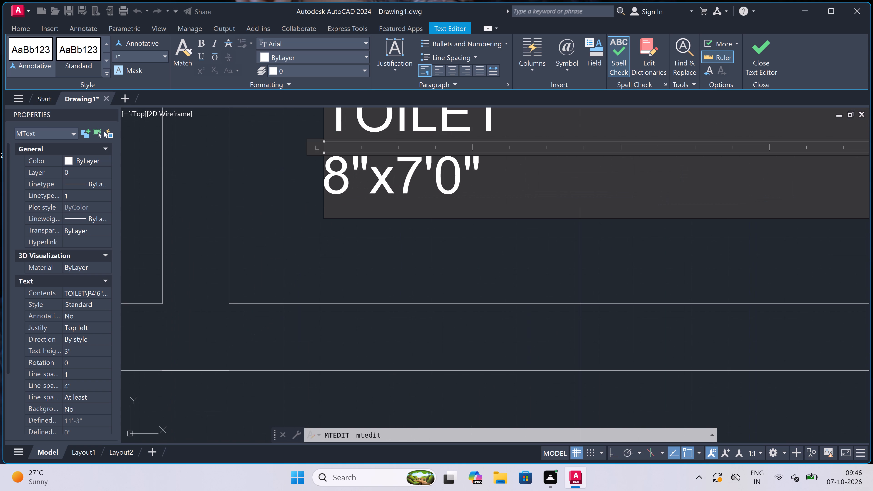
pyautogui.click(370, 160)
pyautogui.press('BackSpace')
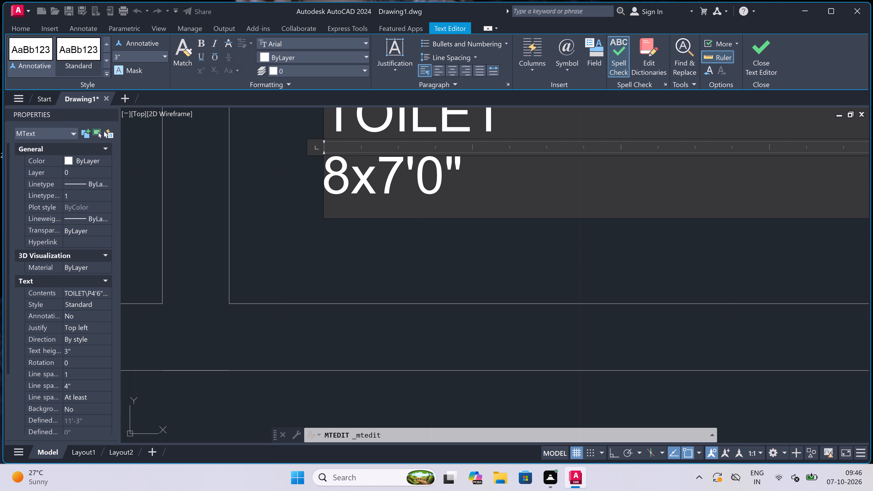
pyautogui.write("'6")
pyautogui.press('BackSpace')
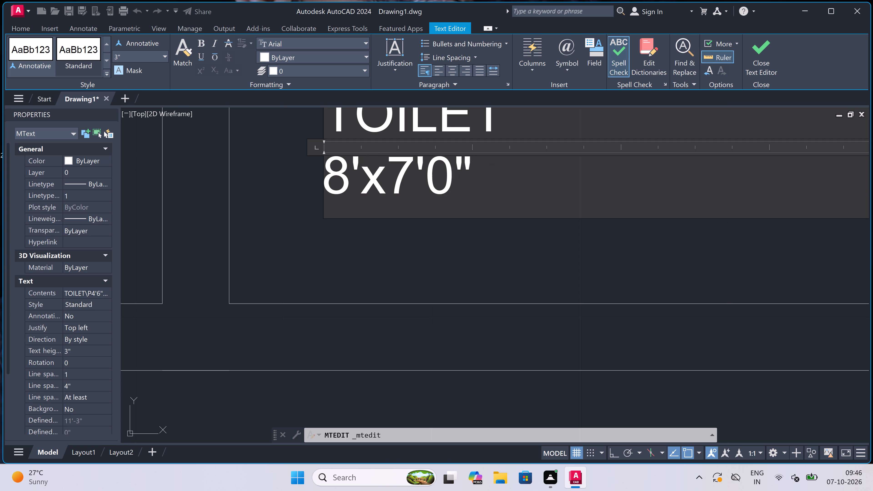
pyautogui.press('0')
pyautogui.hotkey('shift', '"')
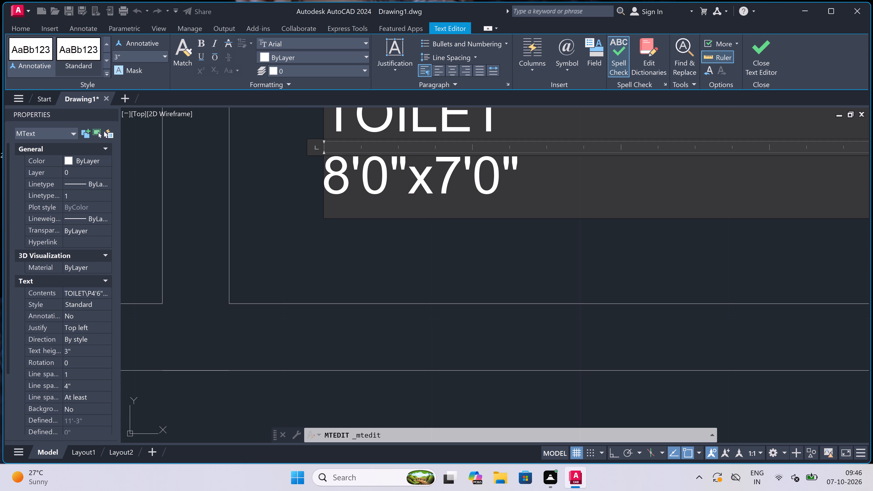
pyautogui.click(287, 238)
# Add a two-line multiline text label in the room directly below the toilet, reading BEDROOM with a size line beginning 10'6"x.
pyautogui.scroll(-5, 344, 208)
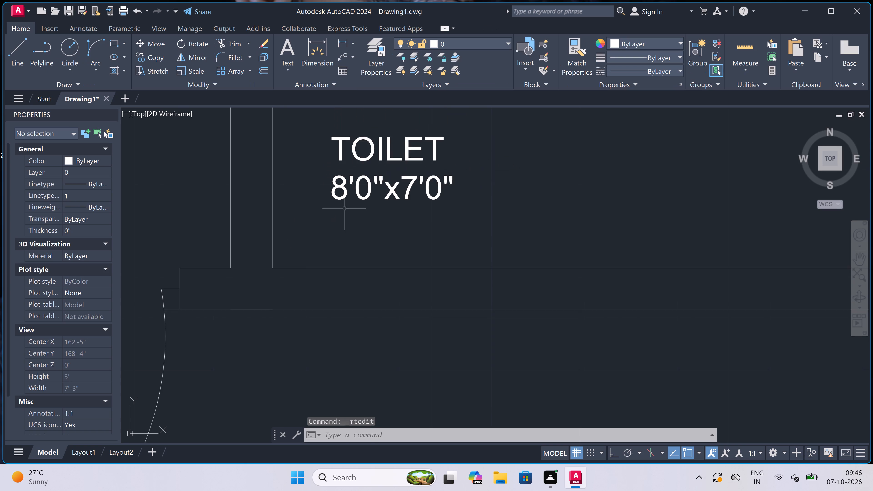
pyautogui.scroll(-8, 345, 208)
pyautogui.scroll(4, 354, 207)
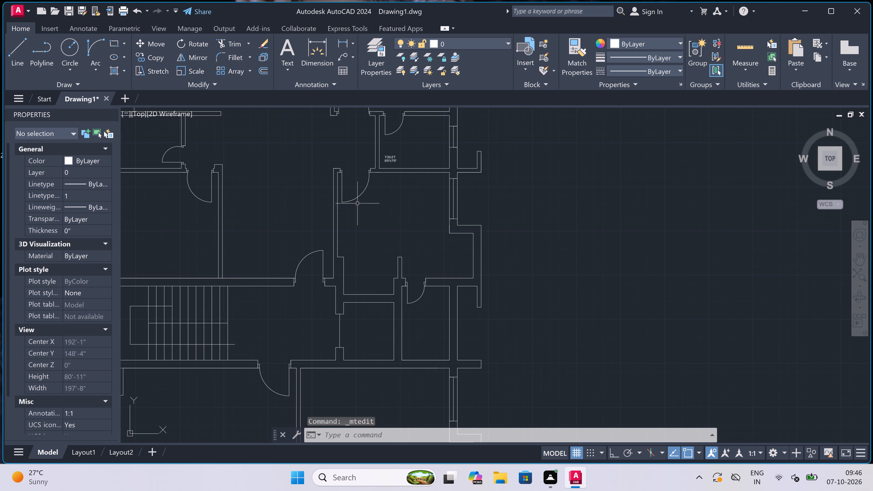
pyautogui.scroll(3, 450, 198)
pyautogui.scroll(-2, 353, 193)
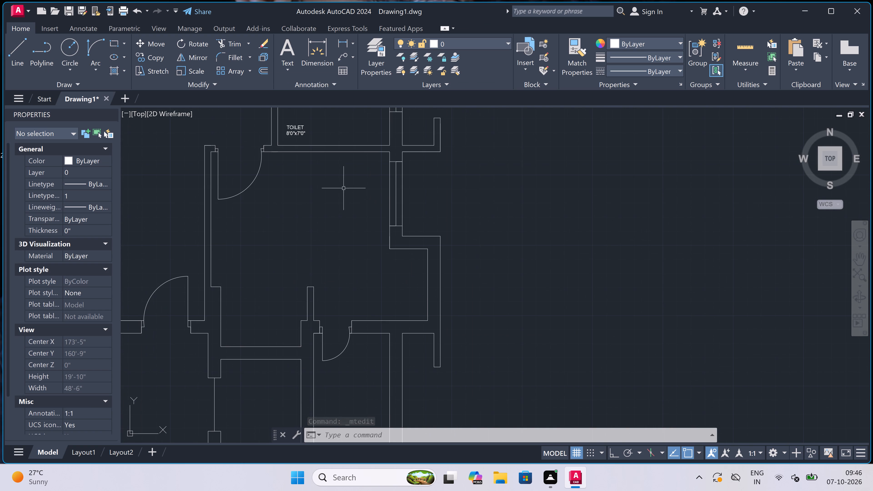
pyautogui.scroll(2, 290, 163)
pyautogui.write('mtb')
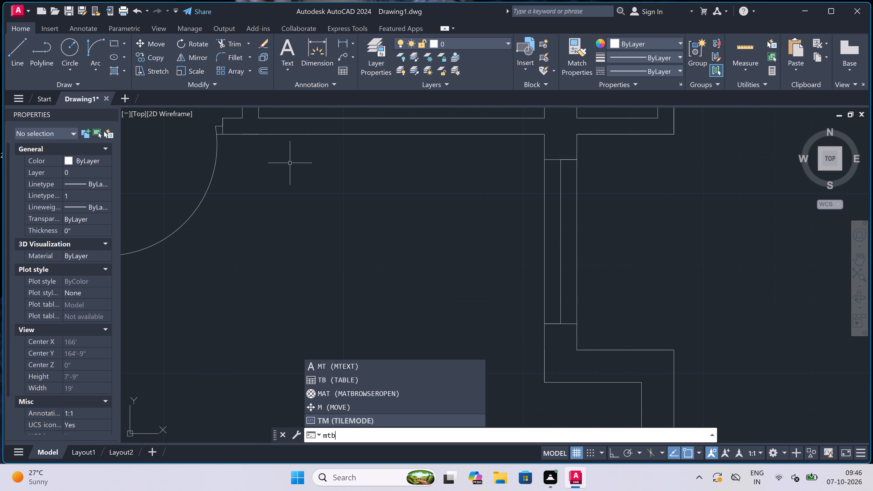
pyautogui.press('BackSpace')
pyautogui.press('space')
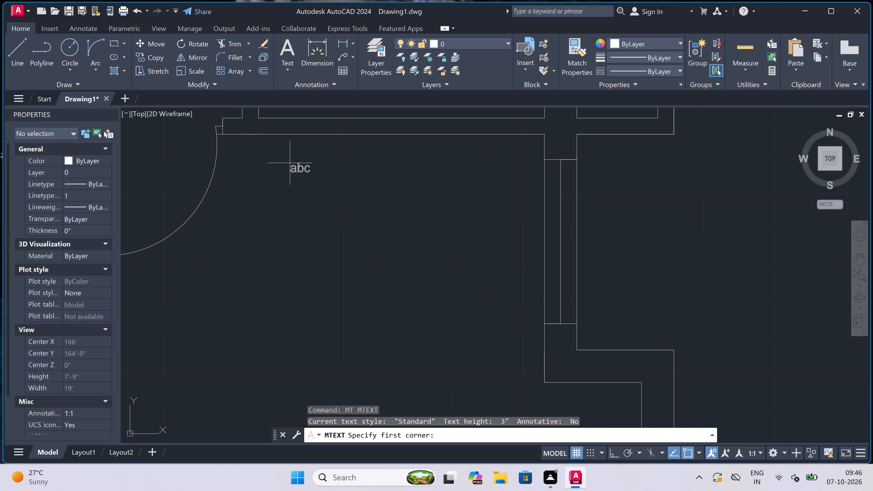
pyautogui.scroll(-3, 290, 163)
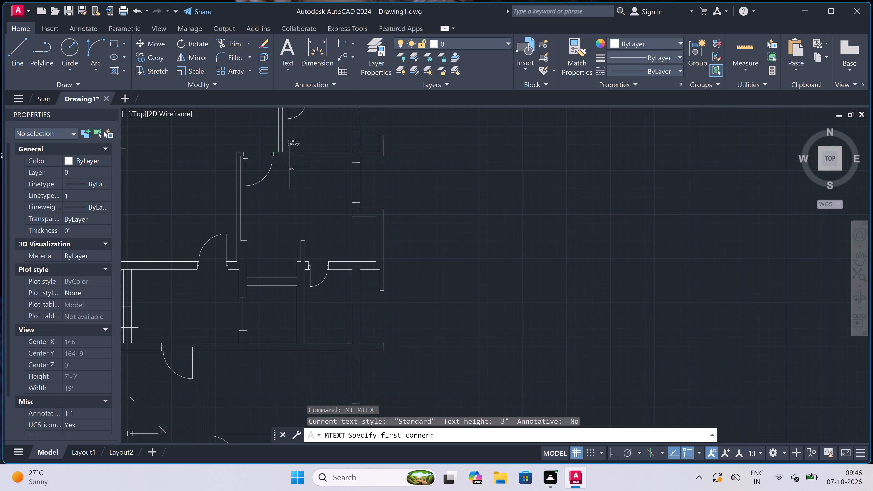
pyautogui.scroll(-3, 296, 182)
pyautogui.scroll(1, 297, 183)
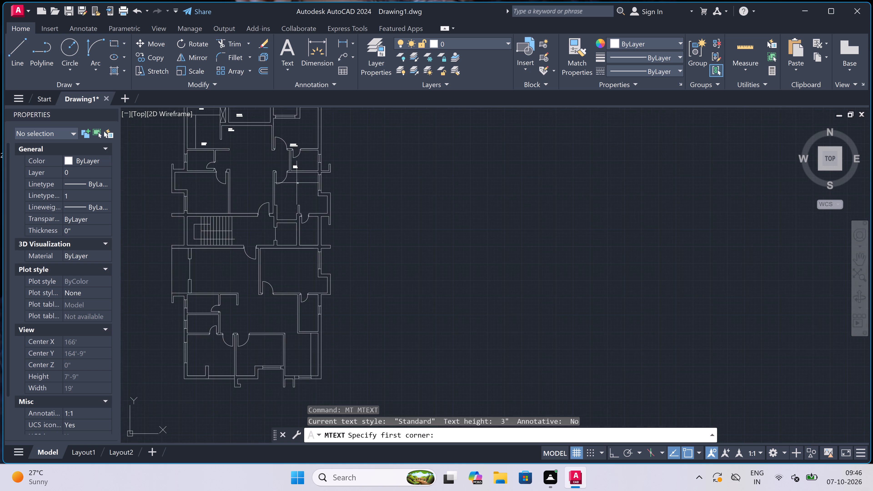
pyautogui.scroll(2, 297, 183)
pyautogui.scroll(2, 294, 151)
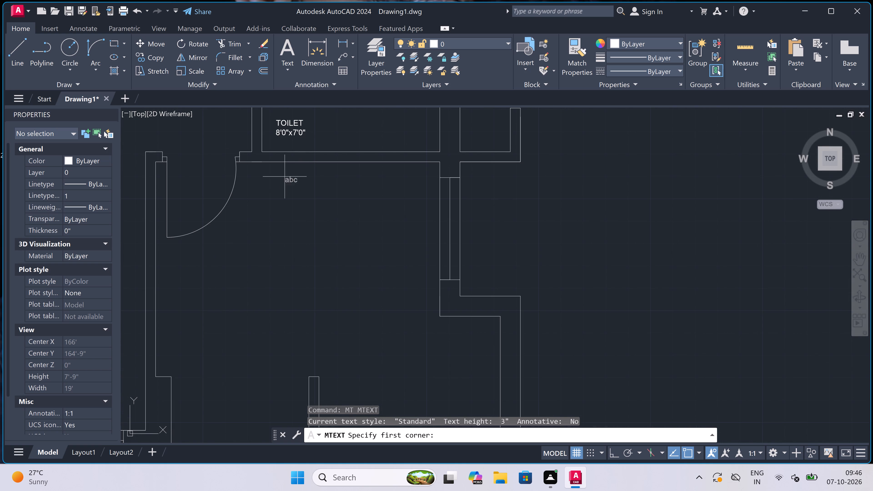
pyautogui.scroll(2, 281, 183)
pyautogui.moveTo(259, 182); pyautogui.dragTo(276, 186)
pyautogui.scroll(-4, 709, 271)
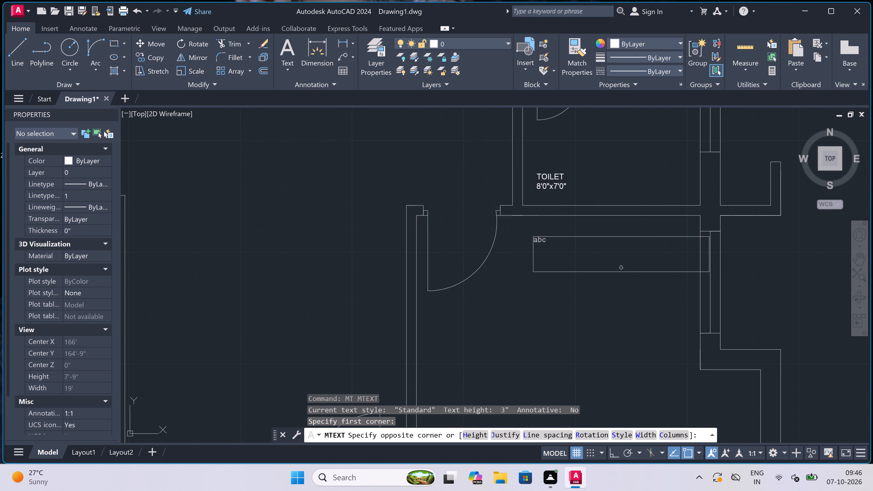
pyautogui.scroll(4, 755, 269)
pyautogui.click(761, 238)
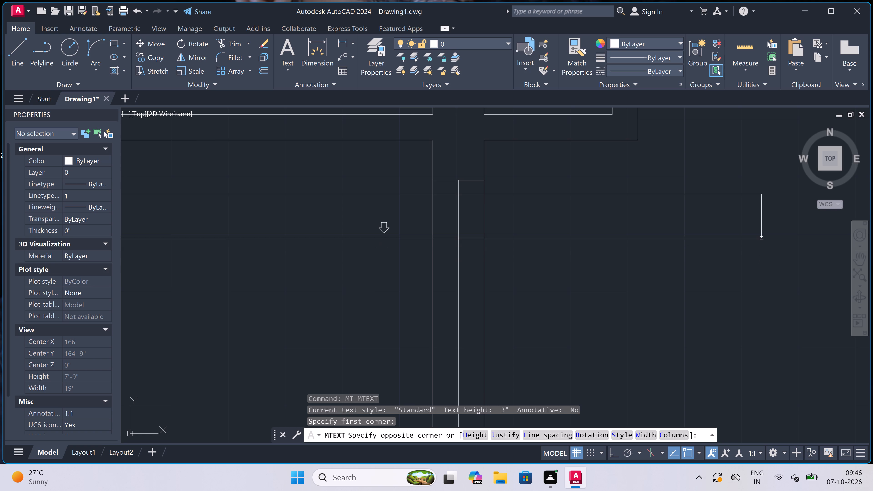
pyautogui.scroll(-2, 722, 238)
pyautogui.scroll(-3, 409, 238)
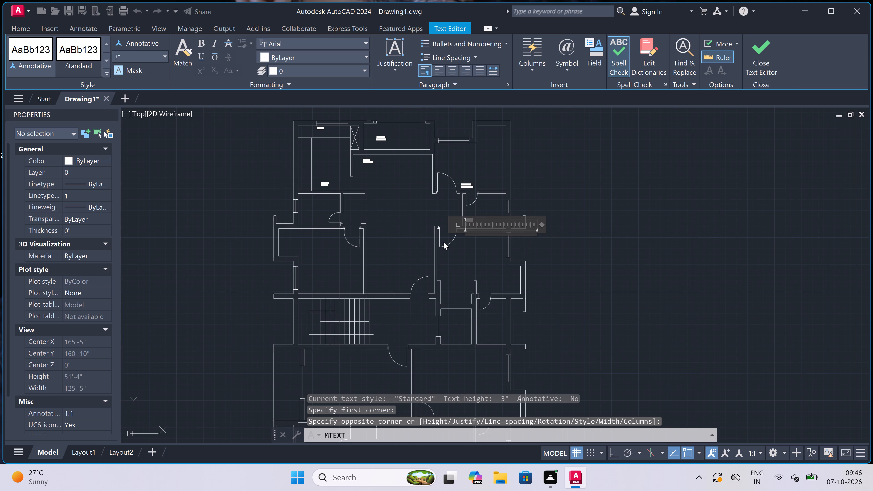
pyautogui.scroll(3, 467, 237)
pyautogui.scroll(4, 495, 231)
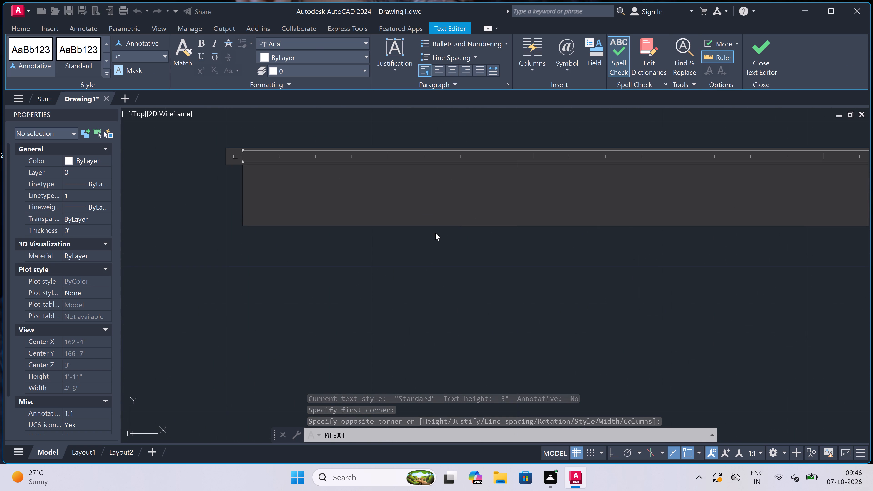
pyautogui.scroll(-2, 426, 241)
pyautogui.scroll(1, 374, 249)
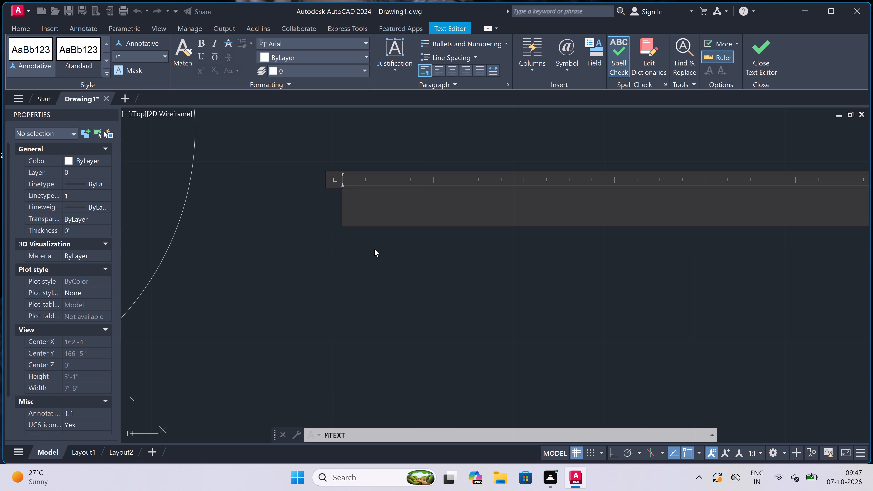
pyautogui.scroll(-3, 374, 249)
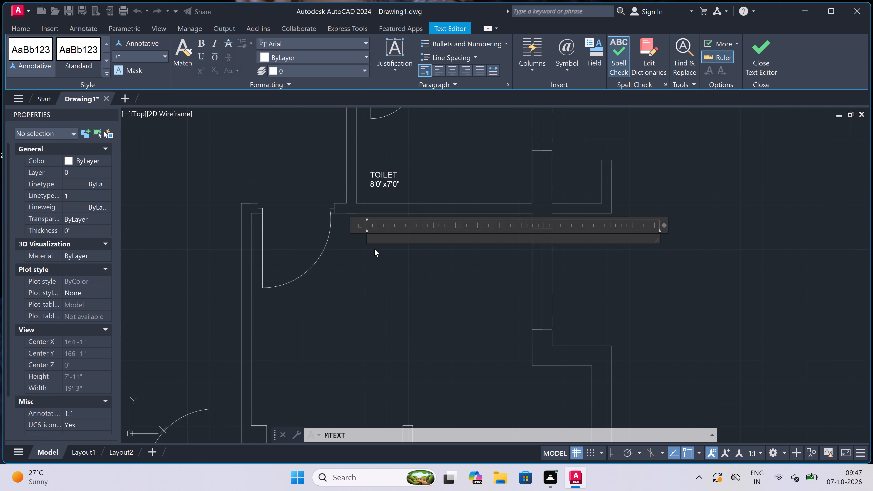
pyautogui.scroll(2, 374, 249)
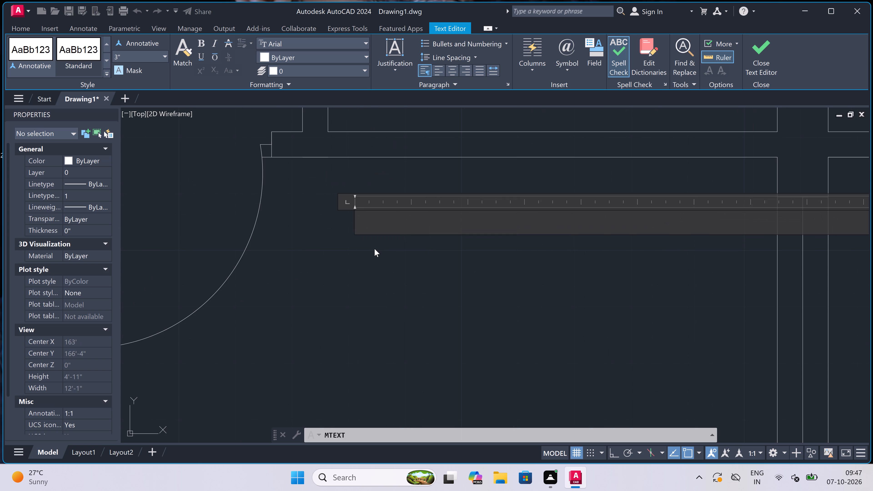
pyautogui.write('BED')
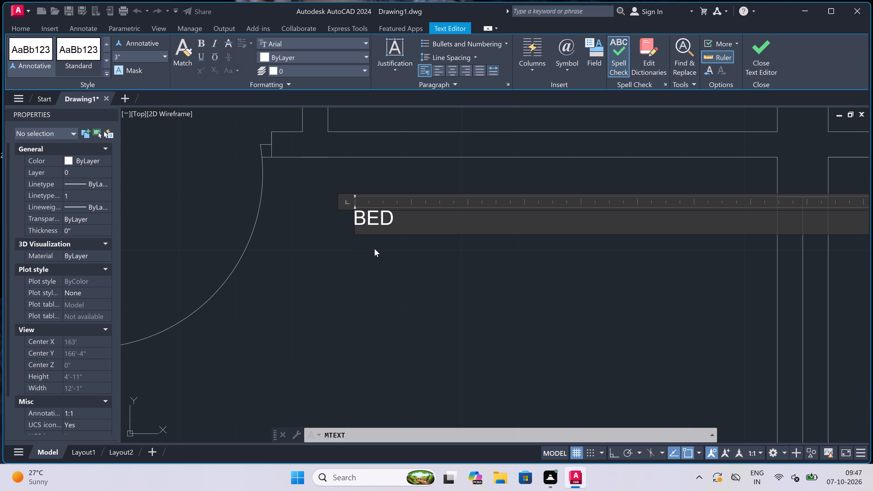
pyautogui.write('ROOM')
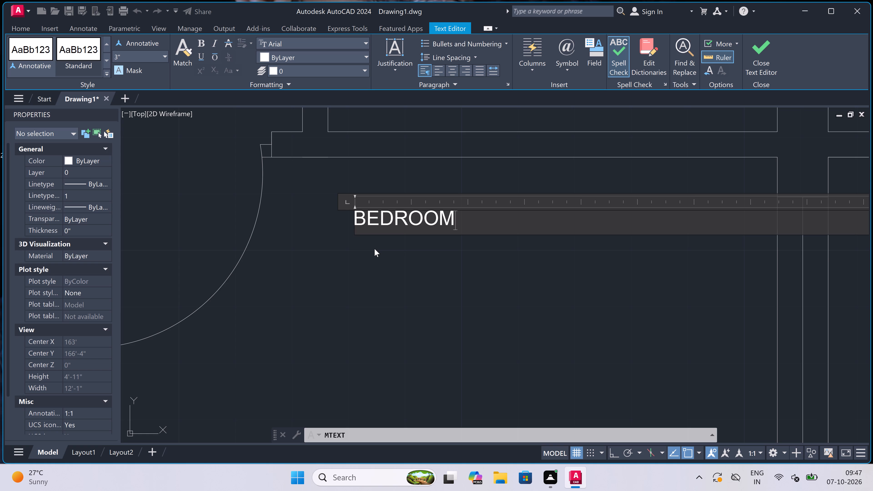
pyautogui.press('Return')
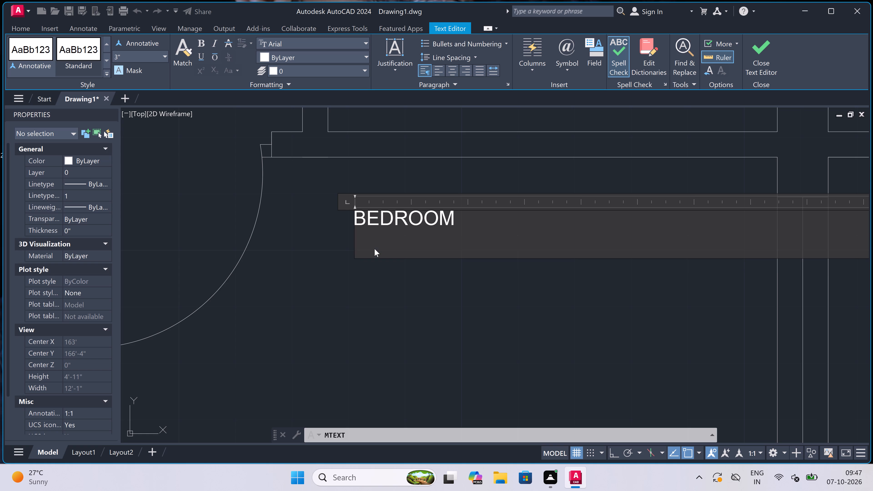
pyautogui.press('1')
pyautogui.write("0'")
pyautogui.press('6')
pyautogui.write('"x')
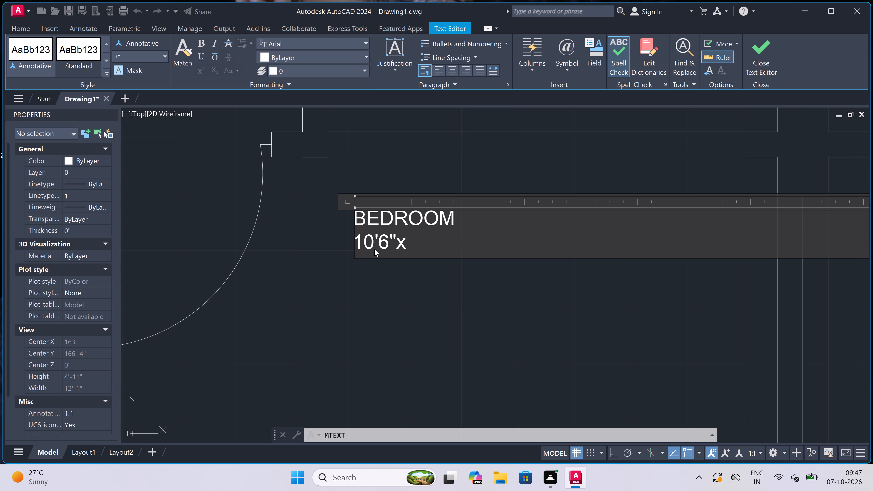
# Complete the size line of the open BEDROOM label so it reads 10'6"x10'0".
pyautogui.write('10\'0"')
pyautogui.click(344, 285)
# Add a two-line multiline text label reading LIFT and 4'9"x5'9" inside the shaft east of the staircase lobby.
pyautogui.scroll(-7, 390, 219)
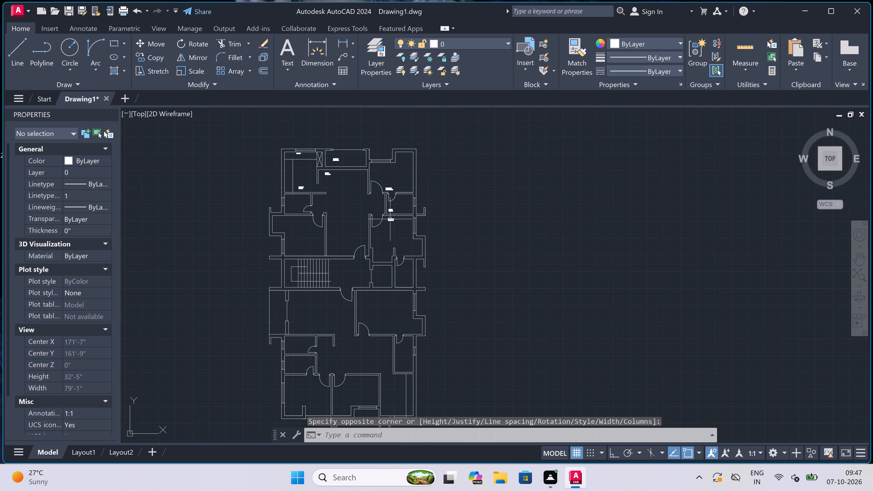
pyautogui.scroll(3, 388, 251)
pyautogui.scroll(-3, 388, 251)
pyautogui.scroll(3, 386, 283)
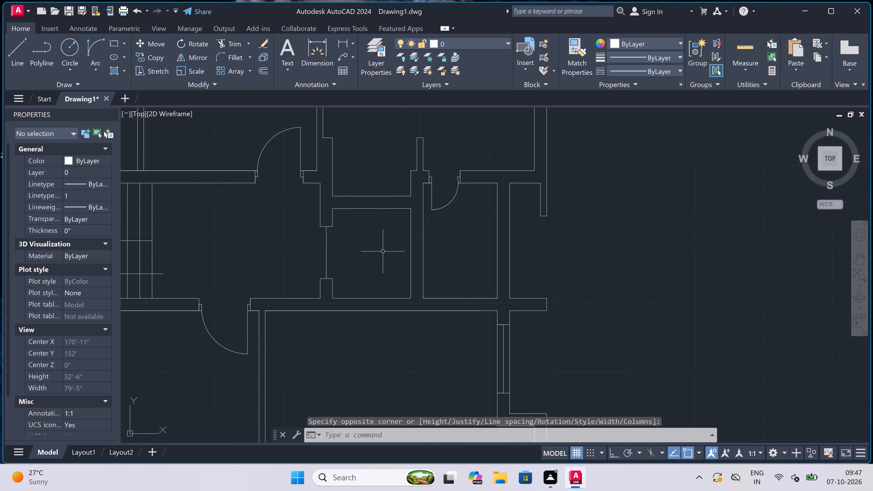
pyautogui.scroll(1, 385, 241)
pyautogui.press('space')
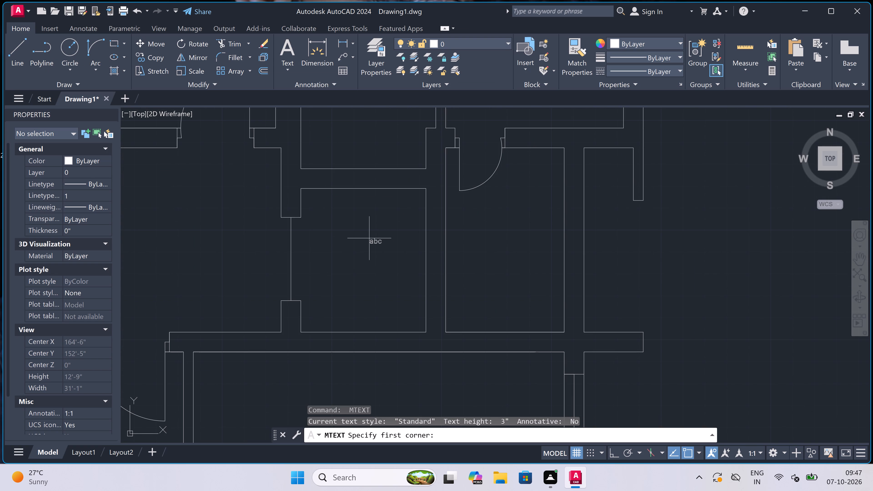
pyautogui.moveTo(320, 241); pyautogui.dragTo(324, 243)
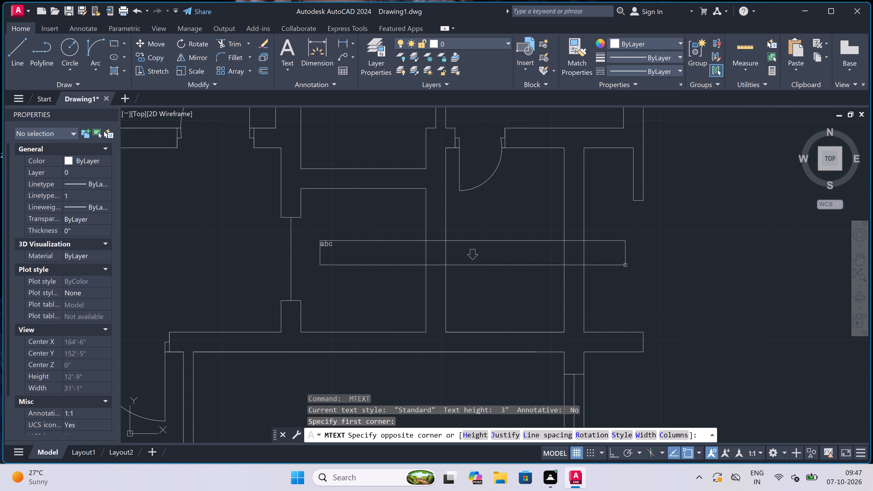
pyautogui.click(650, 263)
pyautogui.scroll(1, 406, 265)
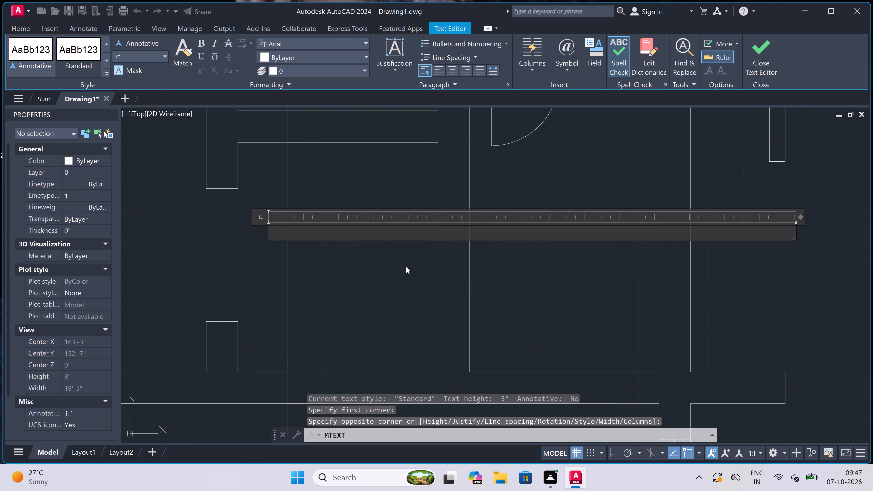
pyautogui.write('LI')
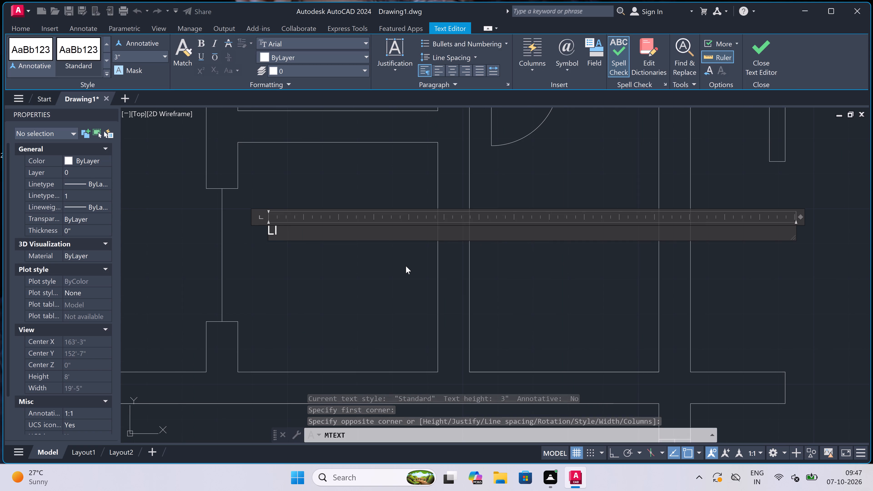
pyautogui.write('FT')
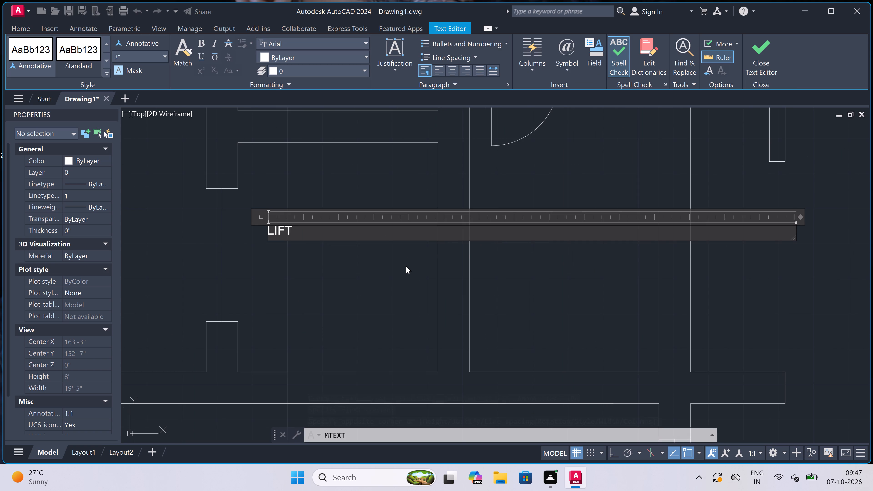
pyautogui.press('Return')
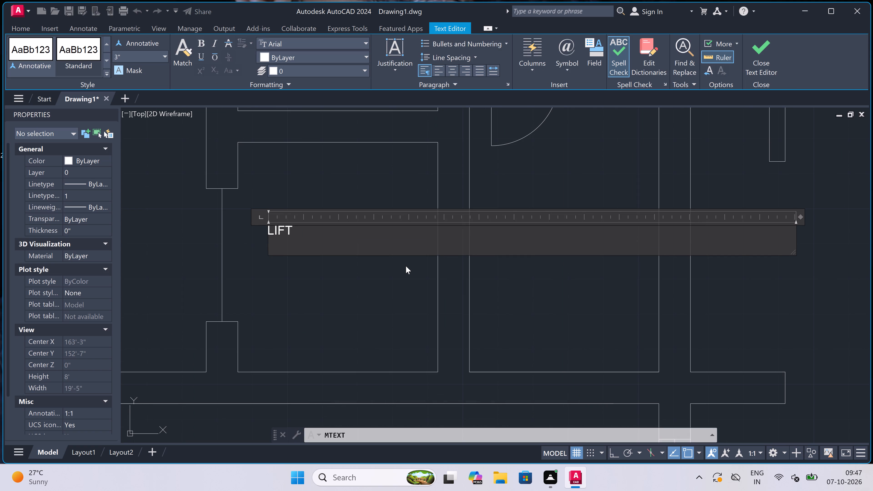
pyautogui.write("4'")
pyautogui.press('9')
pyautogui.write('"x')
pyautogui.write('5\'9"')
pyautogui.click(287, 291)
# Add a two-line multiline text label reading TOILET and 4'6"x7'0" in the small room just east of the lift.
pyautogui.scroll(-4, 273, 254)
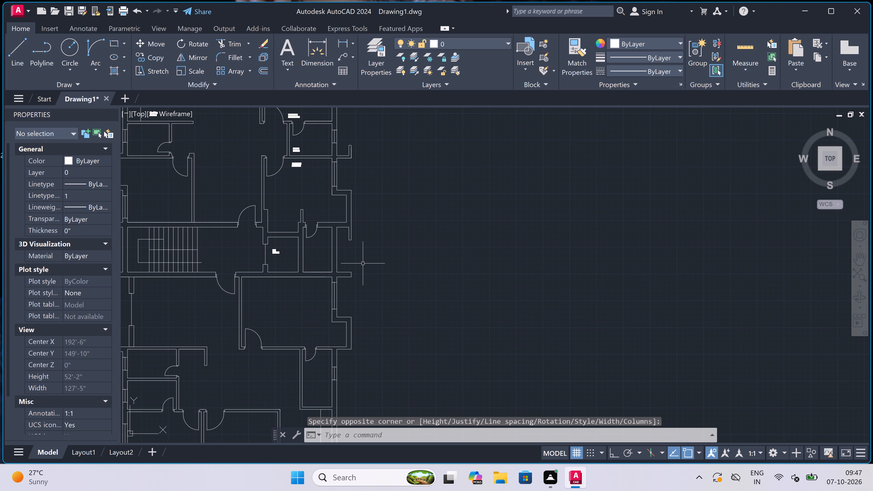
pyautogui.scroll(3, 287, 251)
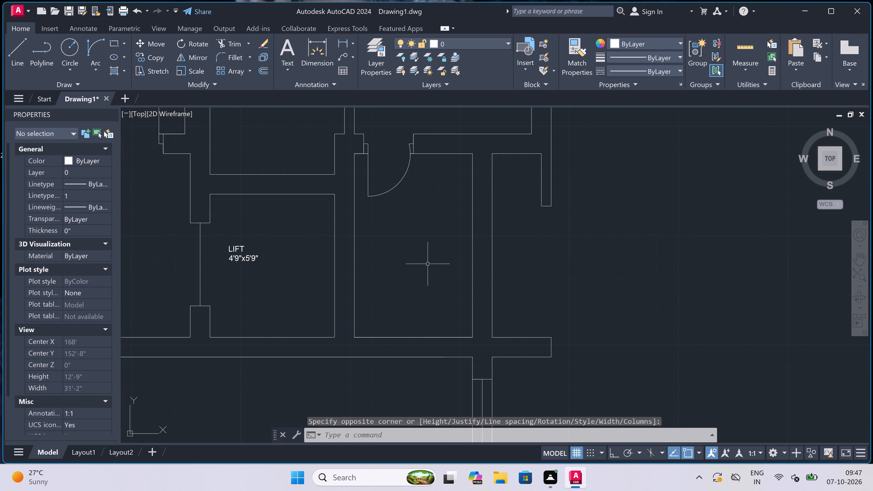
pyautogui.press('space')
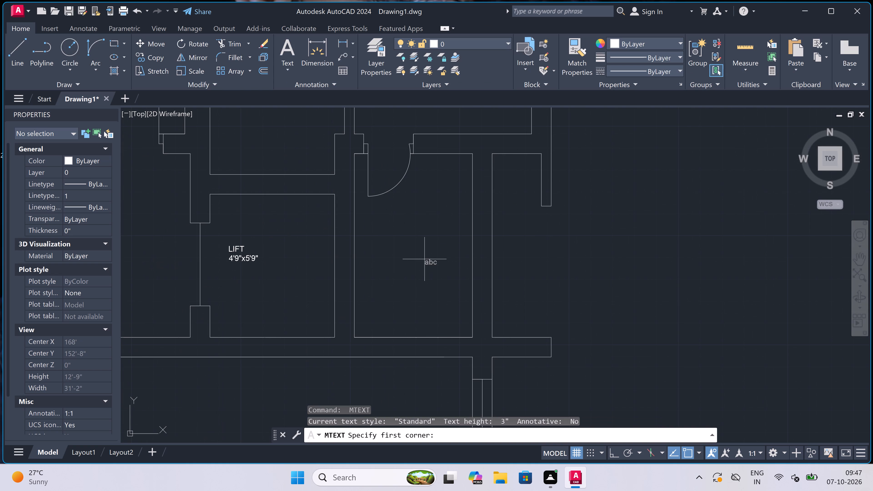
pyautogui.click(375, 225)
pyautogui.click(596, 228)
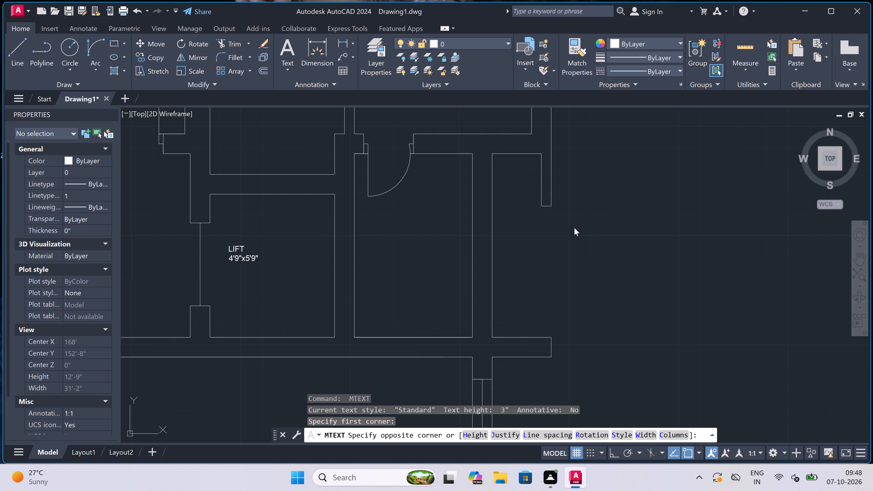
pyautogui.scroll(1, 357, 233)
pyautogui.press('y')
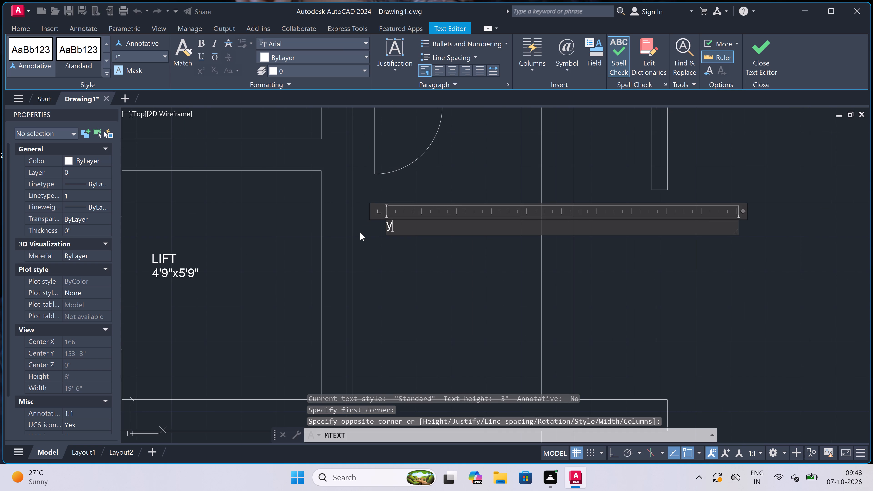
pyautogui.press('BackSpace')
pyautogui.write('toil')
pyautogui.write('et')
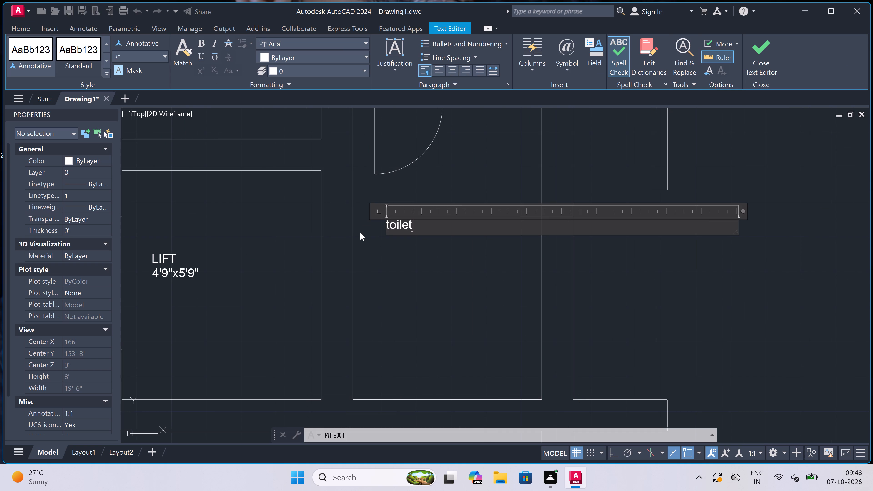
pyautogui.press('BackSpace')
pyautogui.press('BackSpace')
pyautogui.press('BackSpace')
pyautogui.press('BackSpace')
pyautogui.press('BackSpace')
pyautogui.press('BackSpace')
pyautogui.press('BackSpace')
pyautogui.press('BackSpace')
pyautogui.press('BackSpace')
pyautogui.press('BackSpace')
pyautogui.press('BackSpace')
pyautogui.write('TOILET')
pyautogui.press('Return')
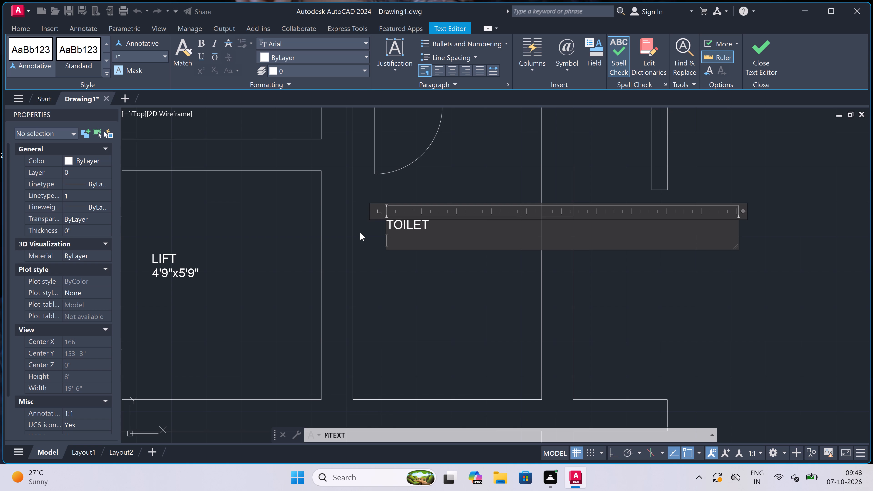
pyautogui.write("4'6")
pyautogui.hotkey('shift', '"')
pyautogui.press('x')
pyautogui.write("7'0")
pyautogui.hotkey('shift', '"')
pyautogui.click(404, 290)
# Draw a line straight across the east wall of the toilet beside the lift, from inner to outer face, as the window's upper end.
pyautogui.scroll(-3, 354, 228)
pyautogui.scroll(2, 385, 217)
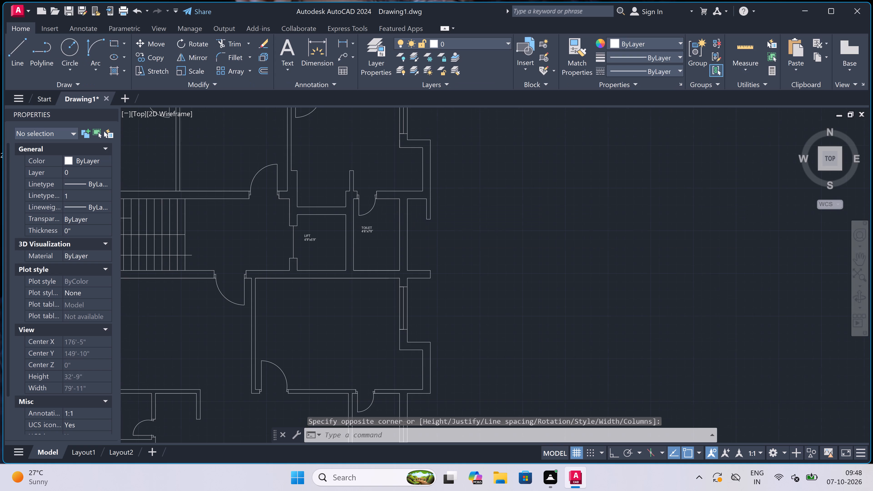
pyautogui.scroll(1, 385, 217)
pyautogui.write('l')
pyautogui.press('space')
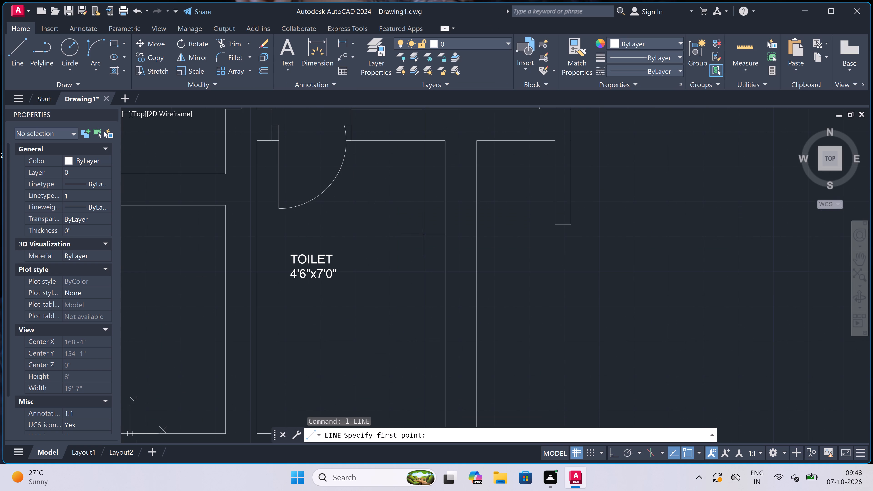
pyautogui.scroll(1, 423, 234)
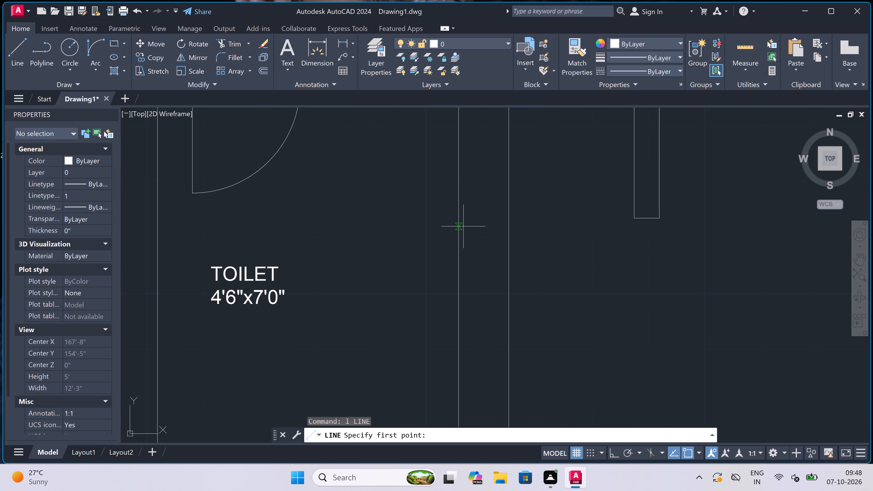
pyautogui.click(460, 224)
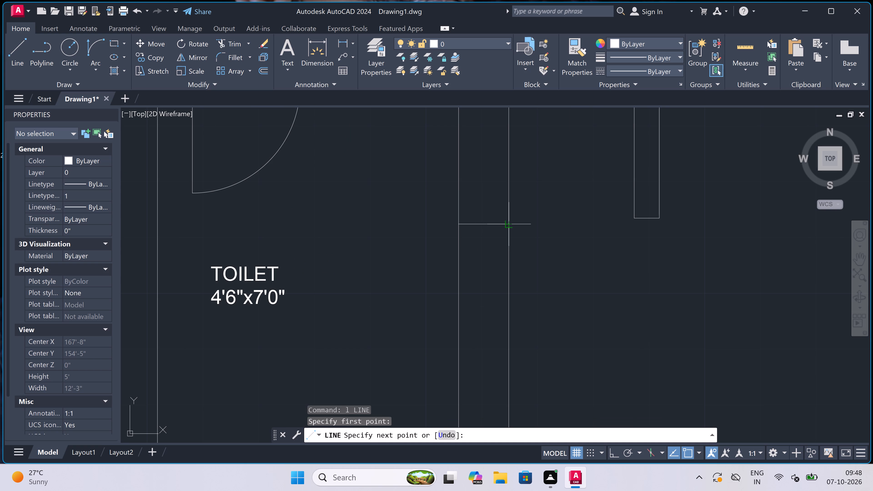
pyautogui.click(509, 224)
# With Ortho on, draw the window's centre line 2' down from the end line's midpoint and close its lower end across both wall faces.
pyautogui.click(487, 227)
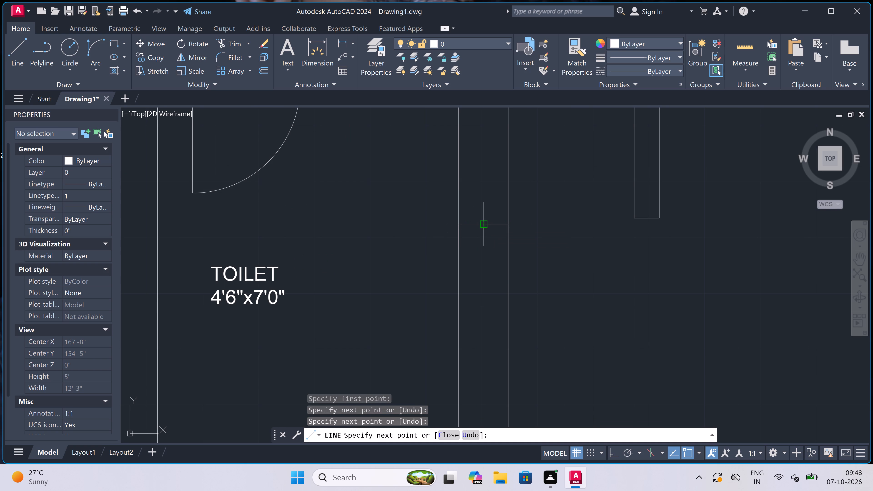
pyautogui.scroll(-3, 487, 227)
pyautogui.scroll(3, 489, 249)
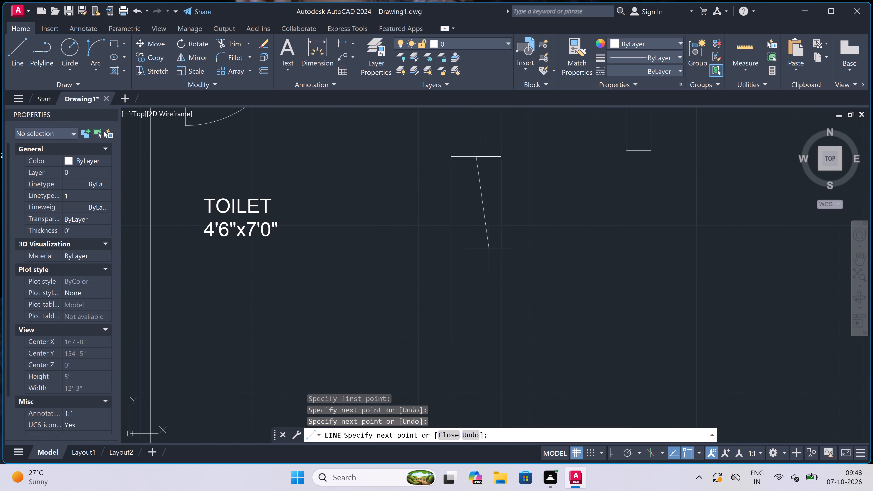
pyautogui.press('F8')
pyautogui.press('2')
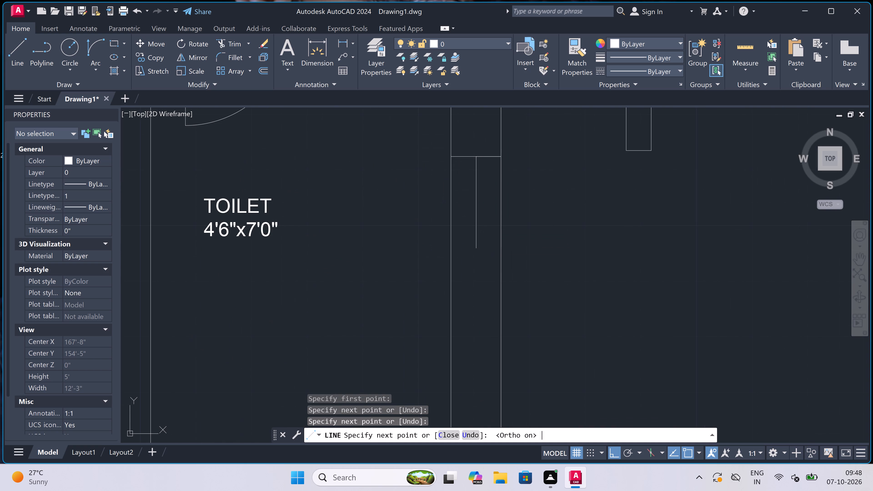
pyautogui.write("'")
pyautogui.press('space')
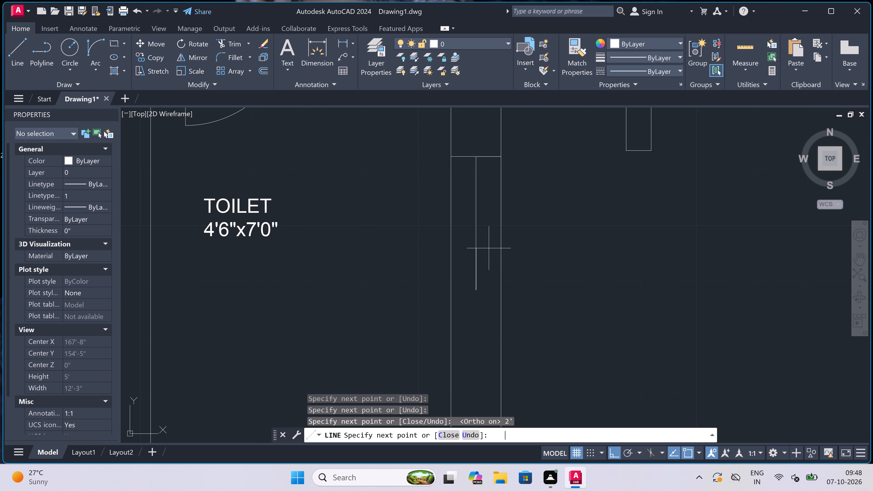
pyautogui.scroll(2, 489, 248)
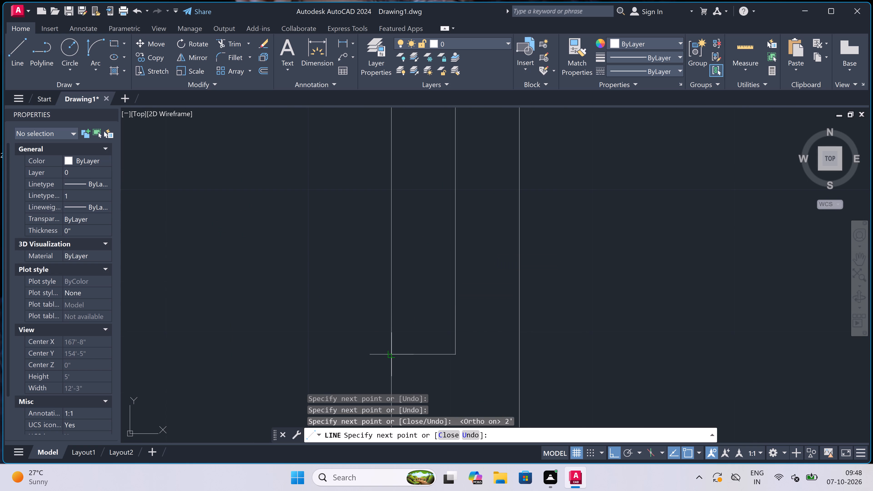
pyautogui.click(392, 353)
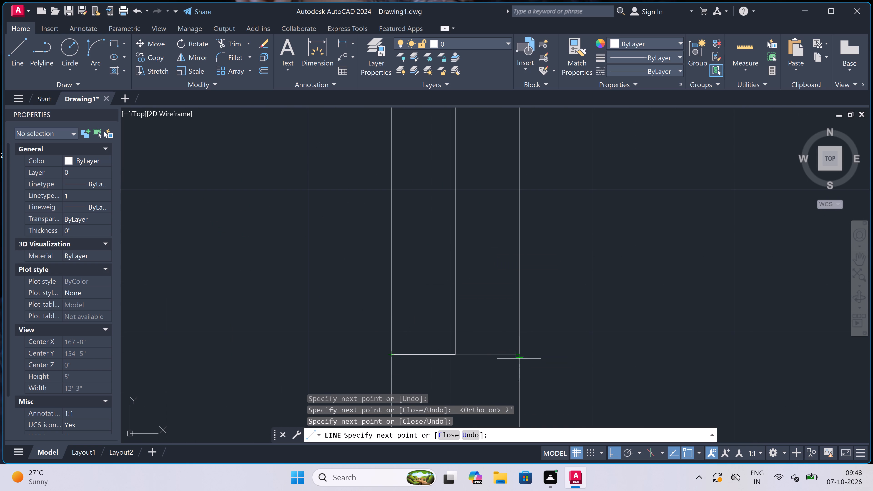
pyautogui.moveTo(520, 356); pyautogui.dragTo(523, 354)
pyautogui.press('Escape')
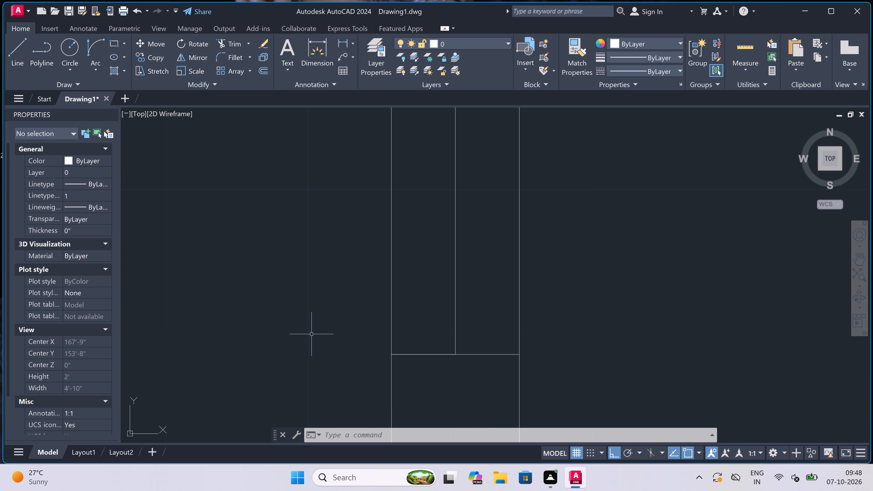
# Add a two-line multiline text label reading BEDROOM and 13'0"x10'10.5" in the room south of the lift and toilet, near its south wall.
pyautogui.scroll(-4, 468, 199)
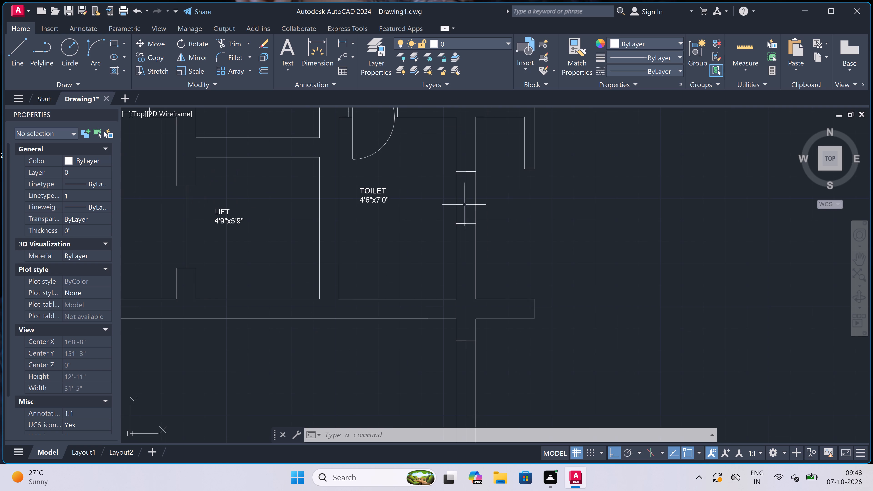
pyautogui.scroll(-3, 456, 211)
pyautogui.scroll(2, 404, 259)
pyautogui.scroll(-2, 404, 259)
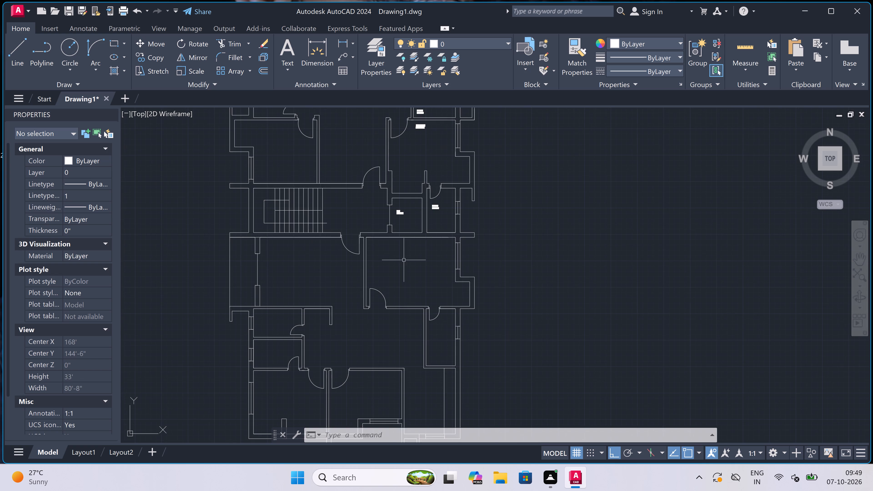
pyautogui.scroll(3, 406, 293)
pyautogui.write('mt')
pyautogui.press('space')
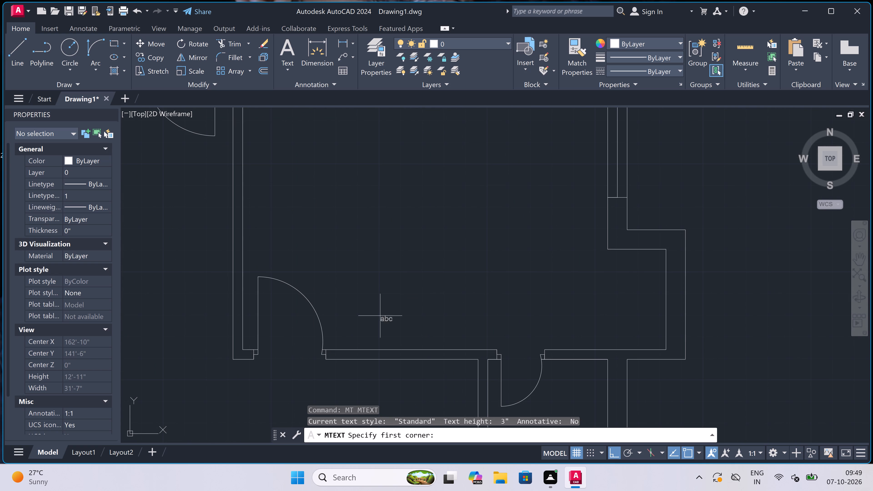
pyautogui.click(358, 323)
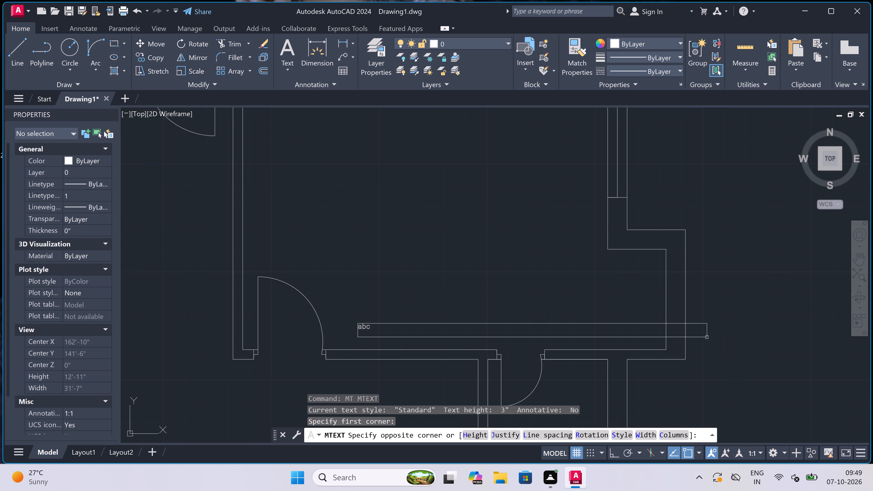
pyautogui.click(718, 329)
pyautogui.scroll(2, 409, 323)
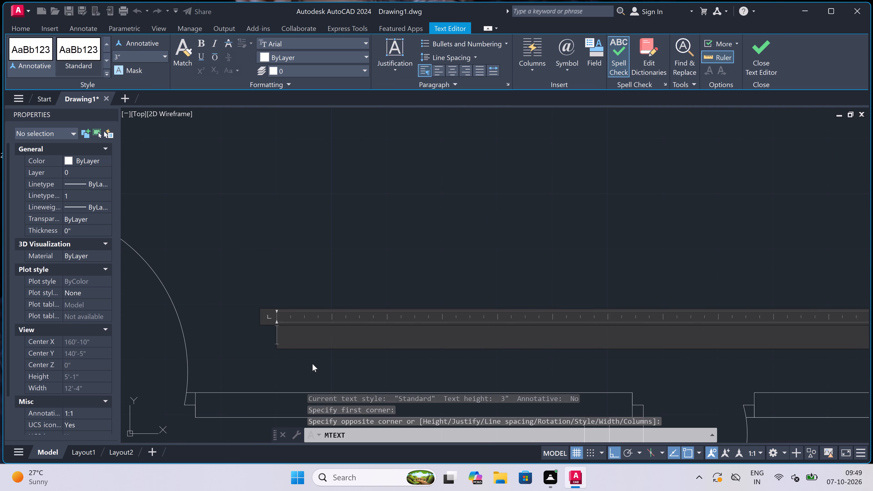
pyautogui.write('BEDR')
pyautogui.write('OO')
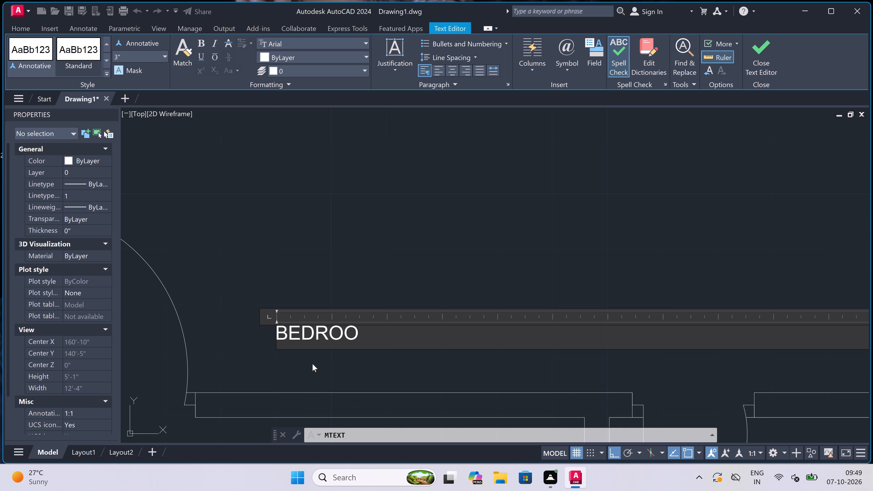
pyautogui.press('m')
pyautogui.press('Return')
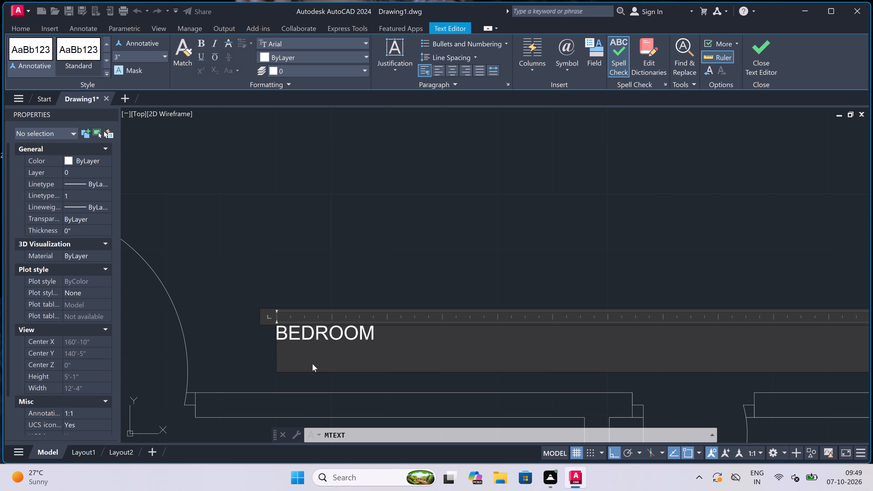
pyautogui.write("13'0")
pyautogui.hotkey('shift', '"')
pyautogui.press('x')
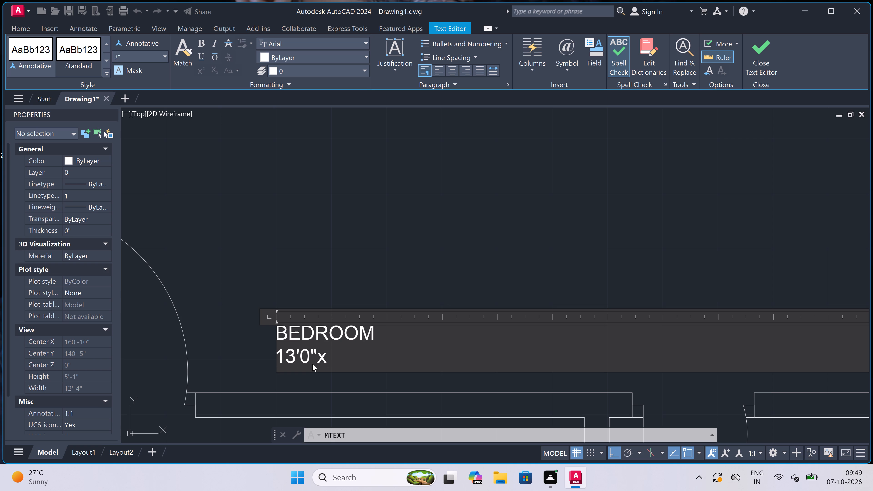
pyautogui.write("10'")
pyautogui.write('10.5')
pyautogui.hotkey('shift', '"')
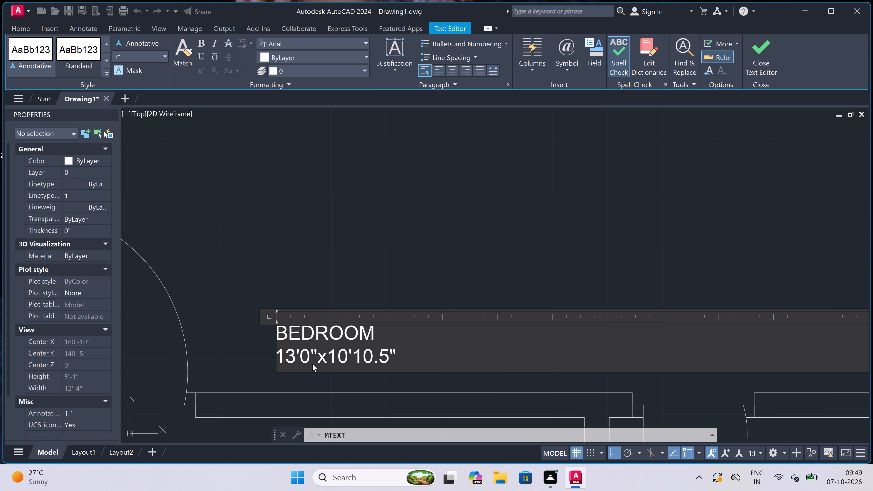
pyautogui.click(328, 260)
# Add a two-line multiline text label reading TOILET and 4'7.5"x9'0" in the narrow room directly south of that bedroom.
pyautogui.scroll(-5, 328, 260)
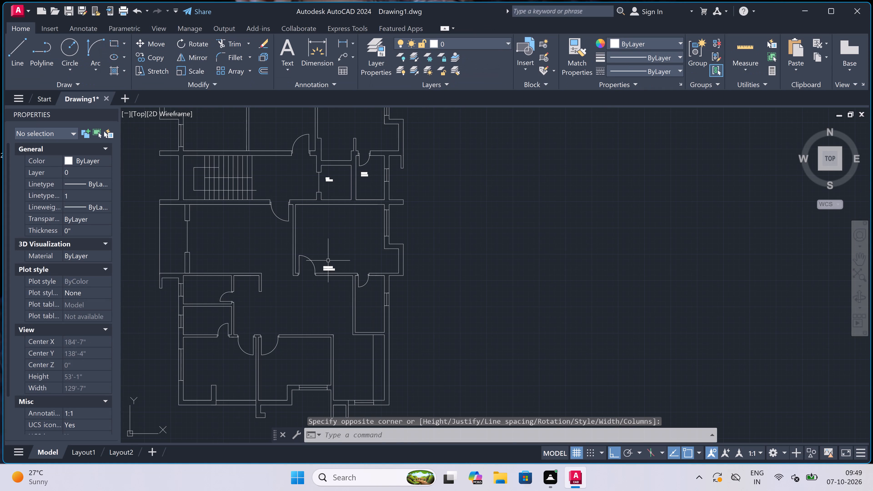
pyautogui.scroll(2, 346, 318)
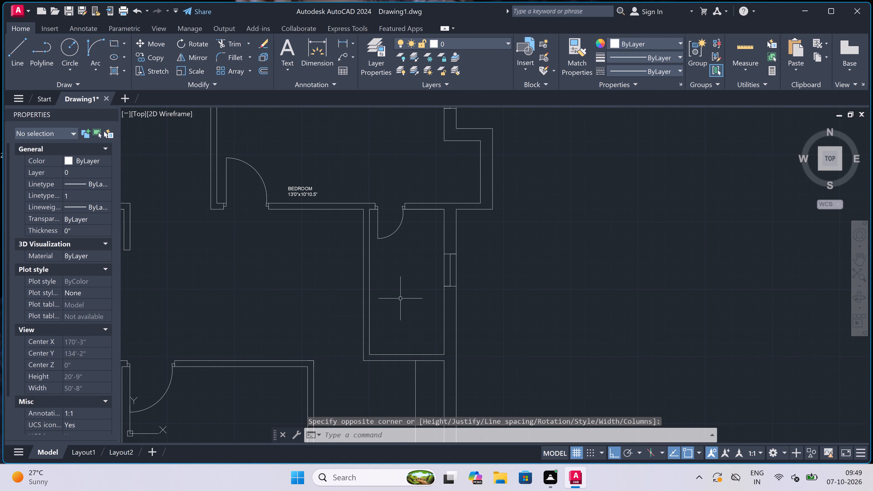
pyautogui.press('space')
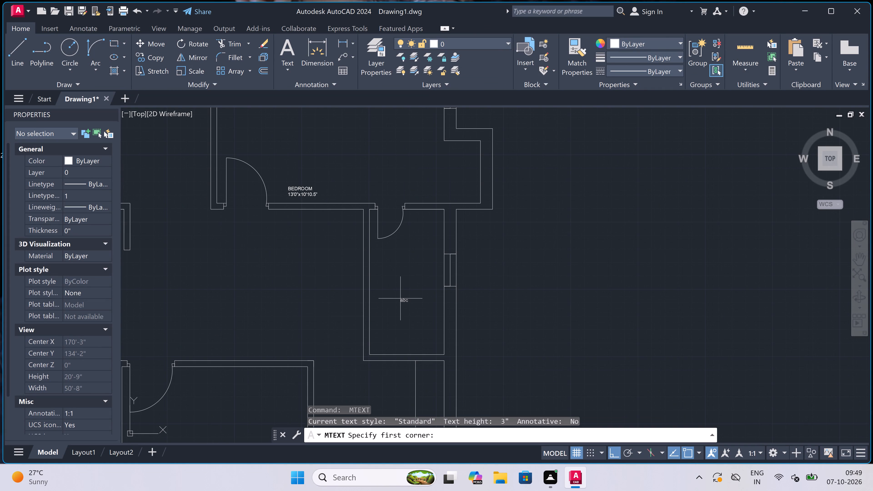
pyautogui.scroll(1, 400, 298)
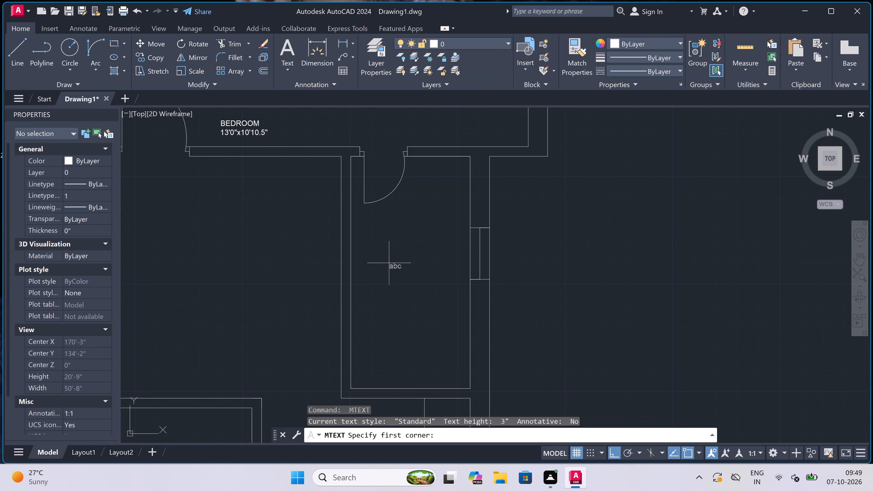
pyautogui.click(378, 249)
pyautogui.moveTo(618, 240); pyautogui.dragTo(612, 240)
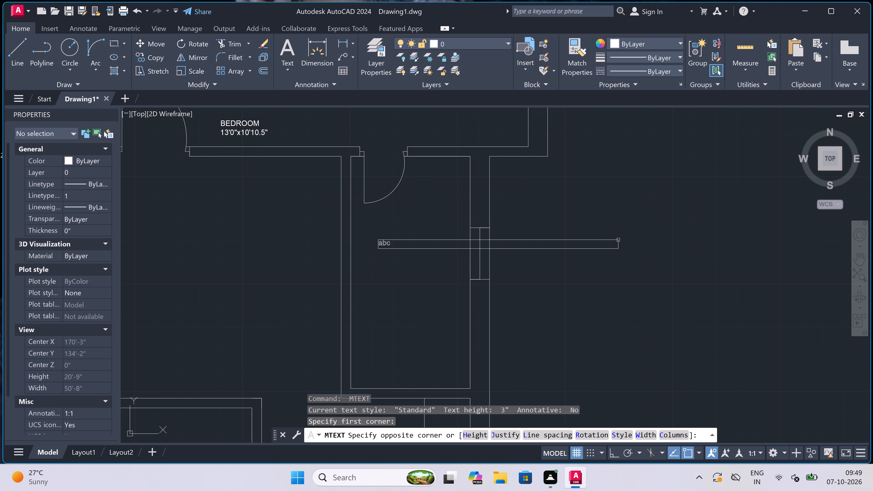
pyautogui.scroll(1, 378, 258)
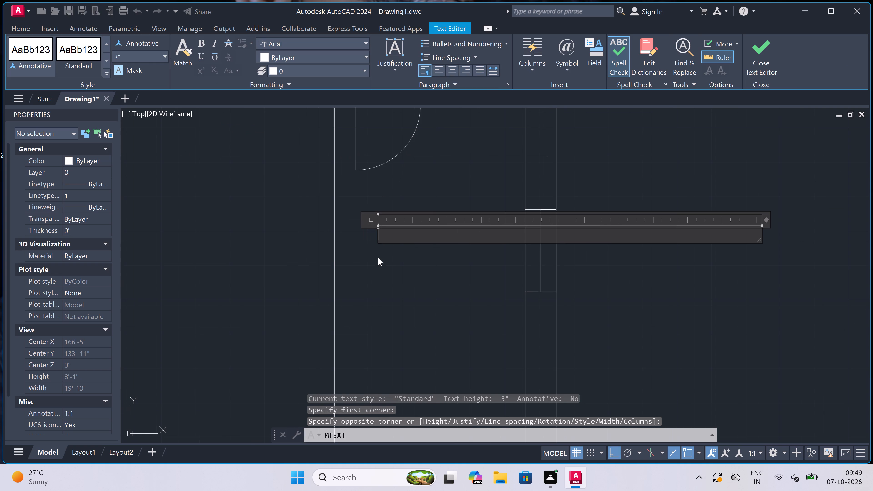
pyautogui.write('TOILET')
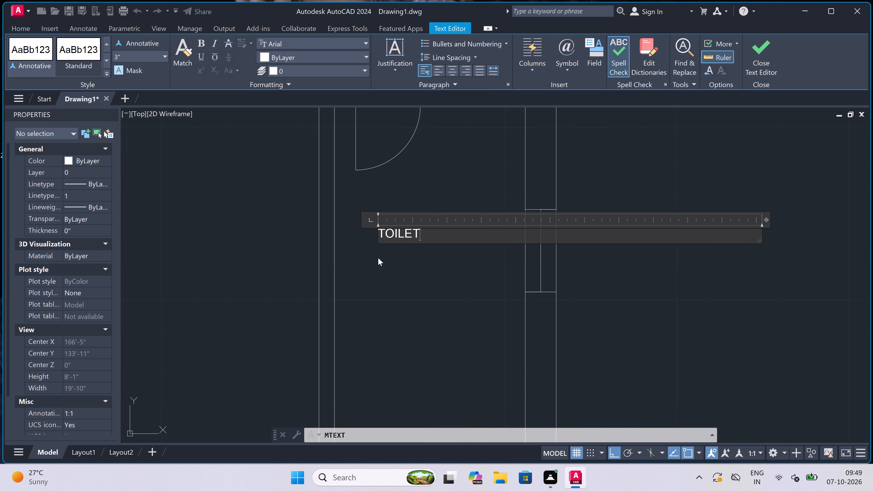
pyautogui.press('Return')
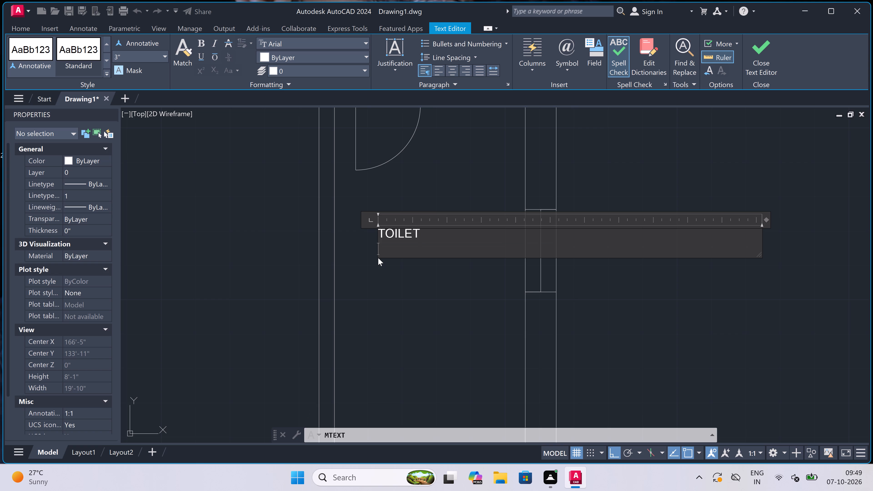
pyautogui.press('4')
pyautogui.press("'")
pyautogui.write('7.5')
pyautogui.hotkey('shift', '"')
pyautogui.press('c')
pyautogui.press('BackSpace')
pyautogui.press('x')
pyautogui.write('9\'0"')
pyautogui.click(376, 265)
# Add a two-line multiline text label reading KITCHEN and 8'0"x8'0" in the space south of the 4'7.5"x9'0" toilet.
pyautogui.scroll(-4, 383, 248)
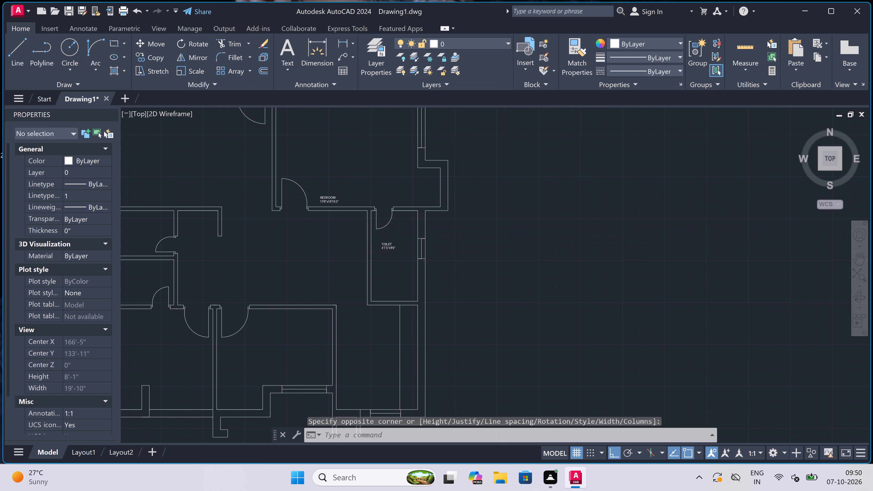
pyautogui.scroll(3, 375, 309)
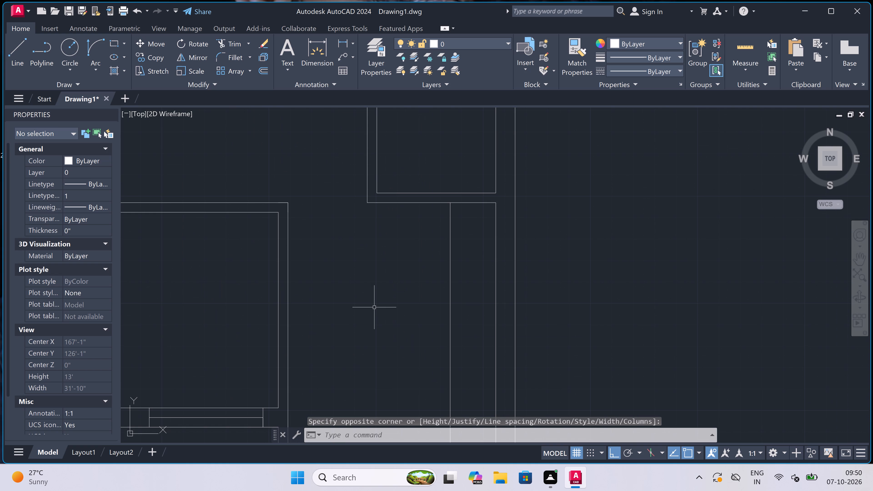
pyautogui.press('space')
pyautogui.scroll(-1, 373, 319)
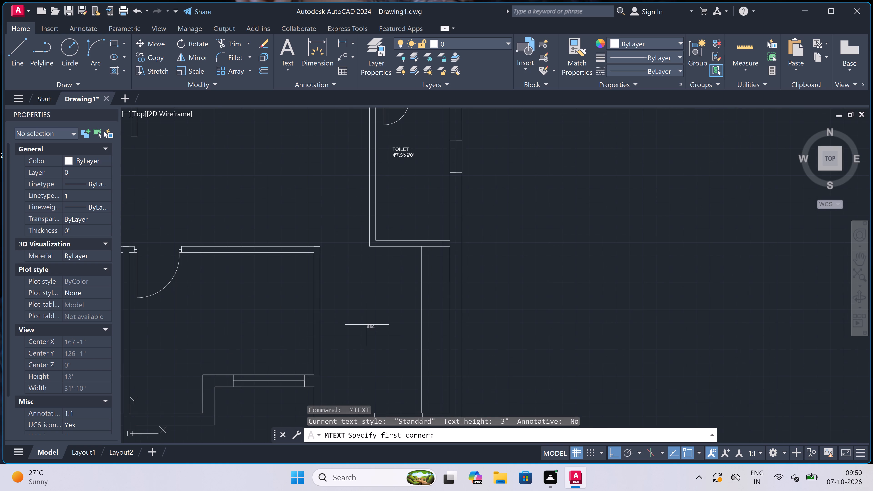
pyautogui.click(346, 328)
pyautogui.click(734, 337)
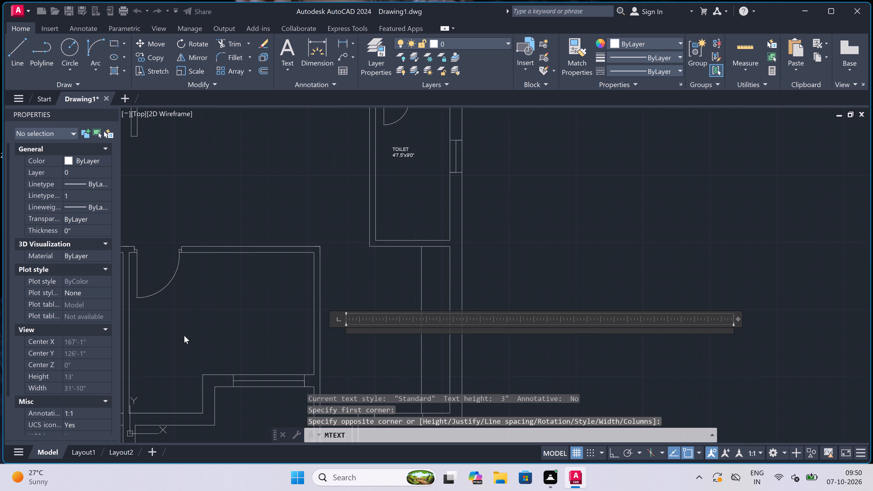
pyautogui.scroll(-2, 406, 201)
pyautogui.scroll(3, 394, 240)
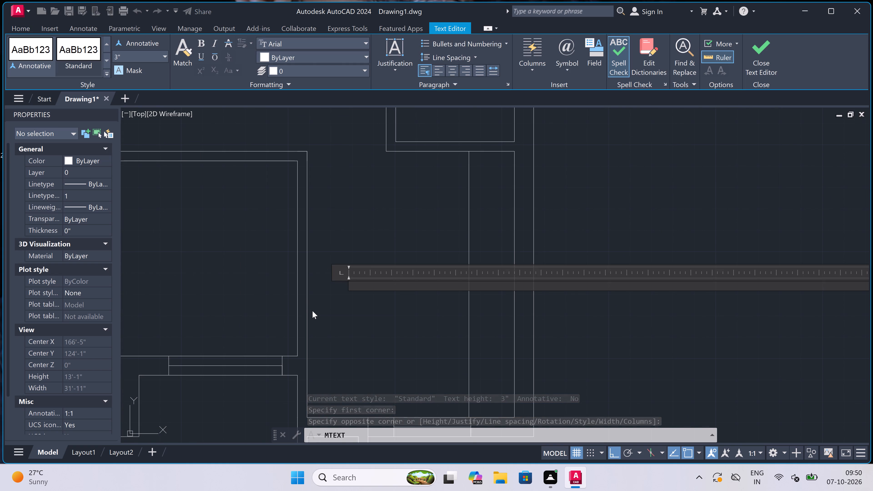
pyautogui.write('KITCHEN')
pyautogui.press('Return')
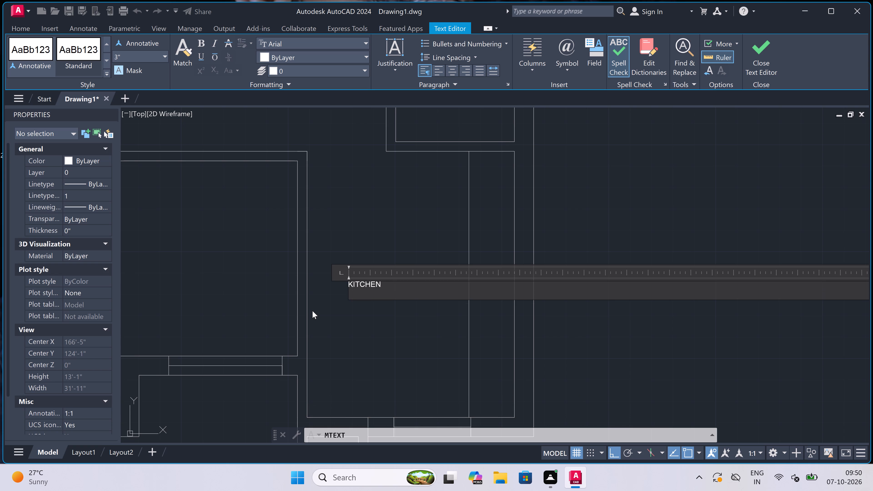
pyautogui.press('9')
pyautogui.press('BackSpace')
pyautogui.write("8'0")
pyautogui.hotkey('shift', '"')
pyautogui.press('x')
pyautogui.press('8')
pyautogui.write('\'0"')
pyautogui.click(359, 229)
# Add a multiline text label reading BEDROOM in the room directly west of the kitchen, just below its north wall.
pyautogui.scroll(-5, 356, 245)
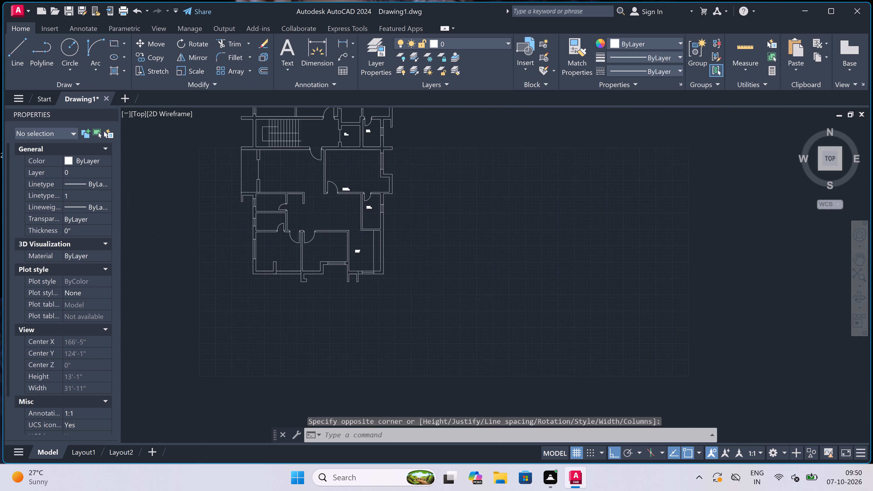
pyautogui.scroll(4, 340, 239)
pyautogui.press('space')
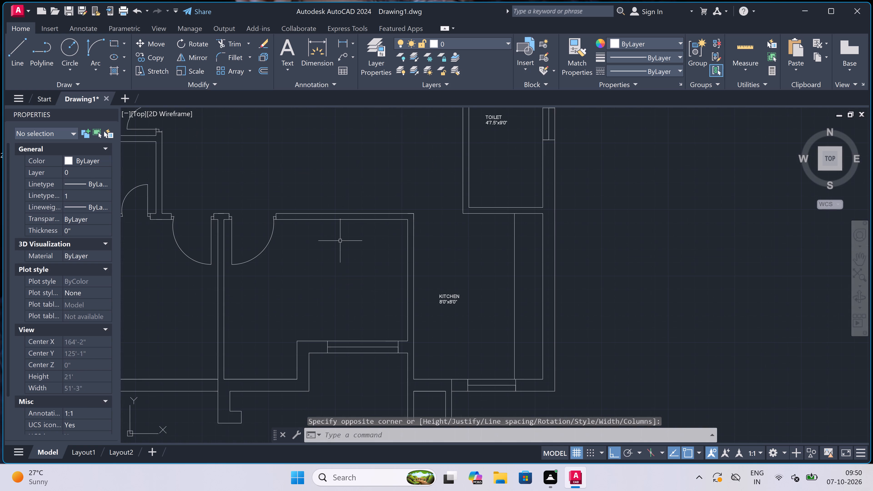
pyautogui.scroll(2, 323, 225)
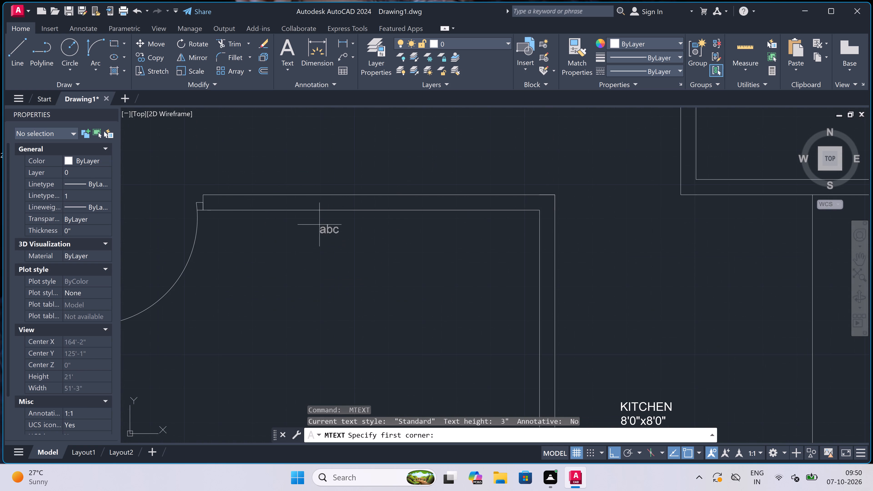
pyautogui.click(258, 233)
pyautogui.click(709, 272)
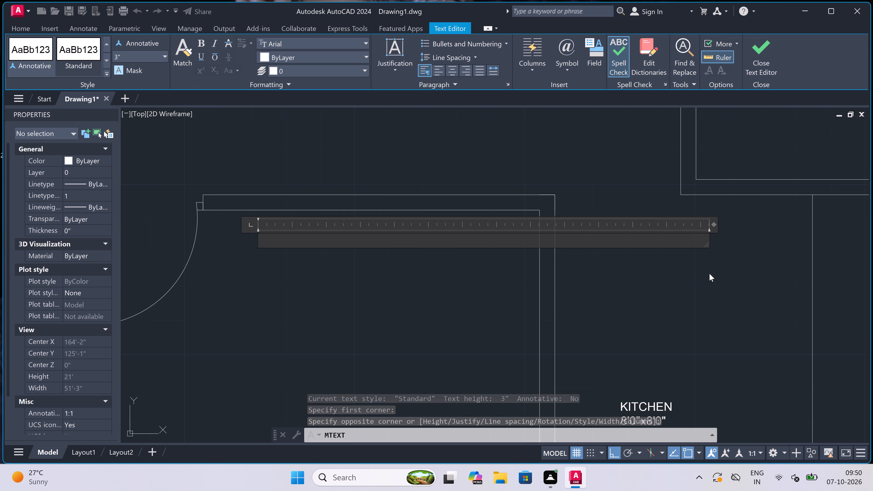
pyautogui.write('BER')
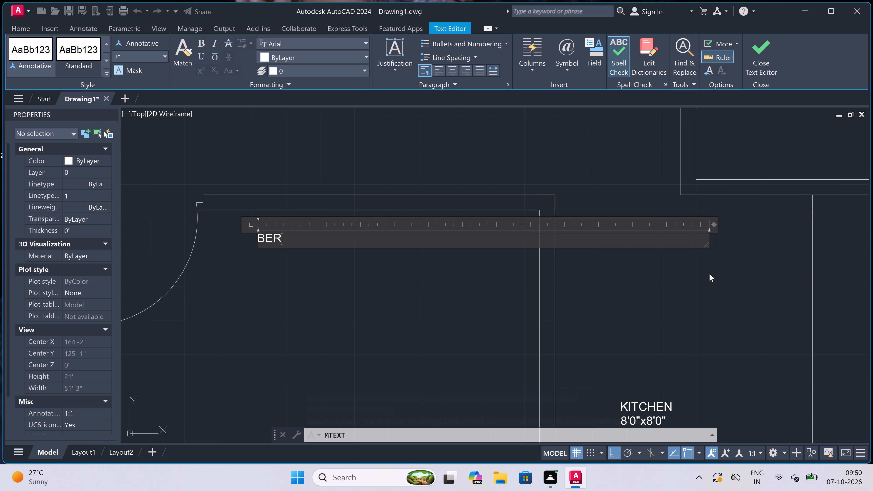
pyautogui.write('OOM')
pyautogui.press('Return')
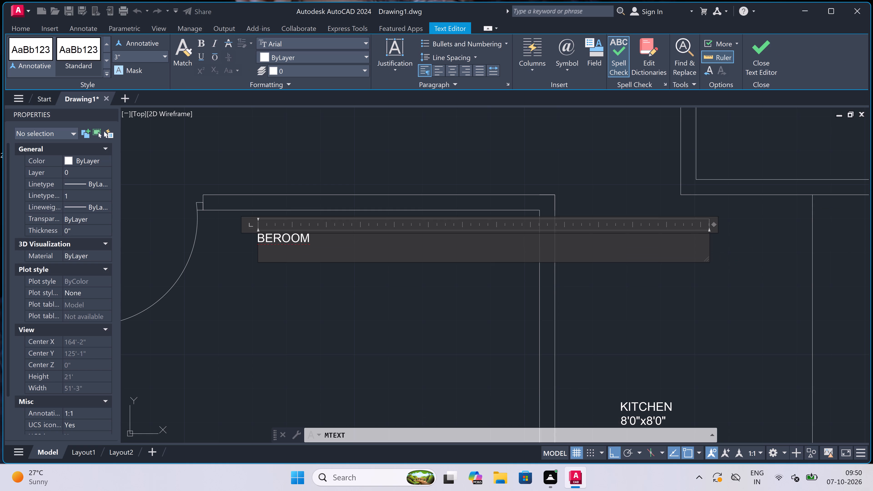
pyautogui.click(273, 237)
pyautogui.press('d')
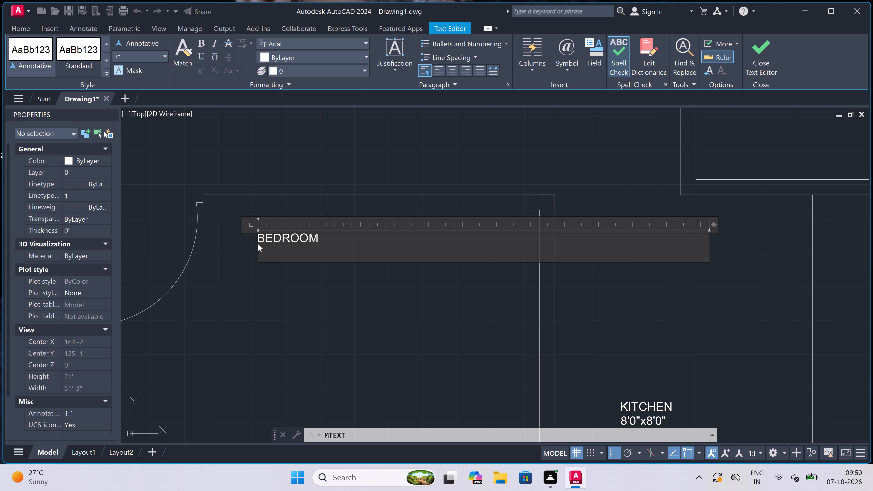
pyautogui.click(256, 249)
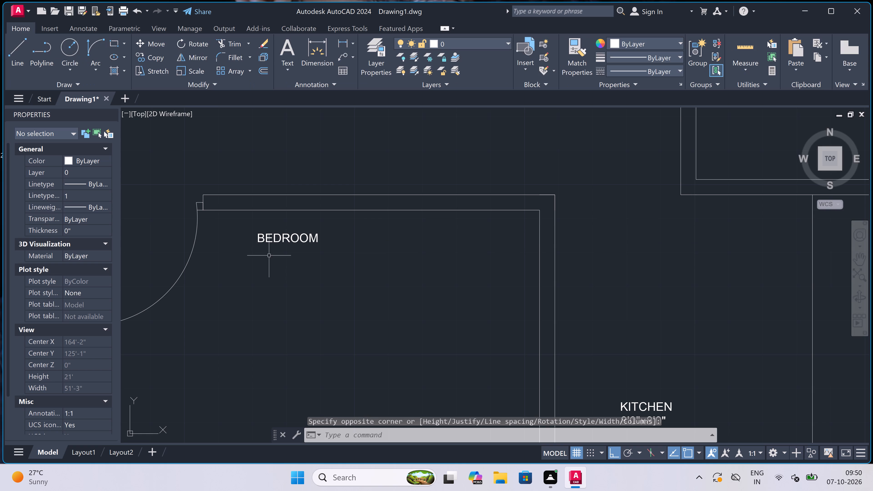
# Add a second line reading 11'6"x10'0" to the BEDROOM label in the room west of the kitchen.
pyautogui.doubleClick(284, 233)
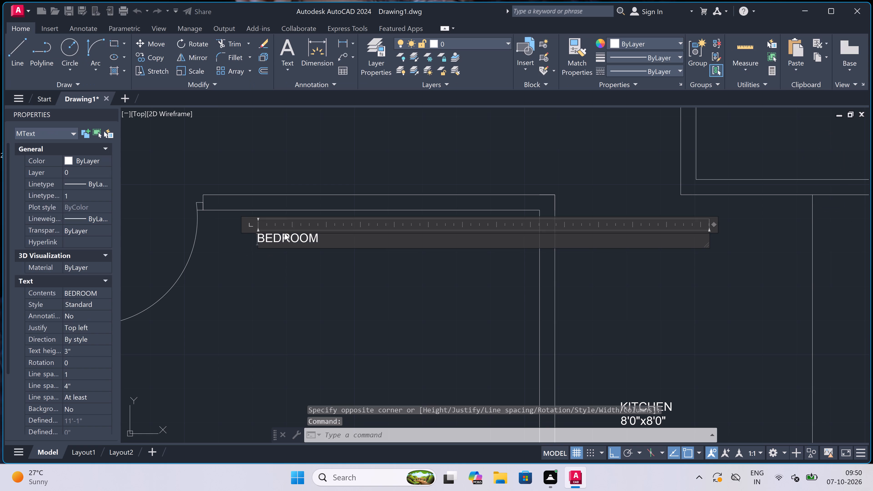
pyautogui.click(329, 245)
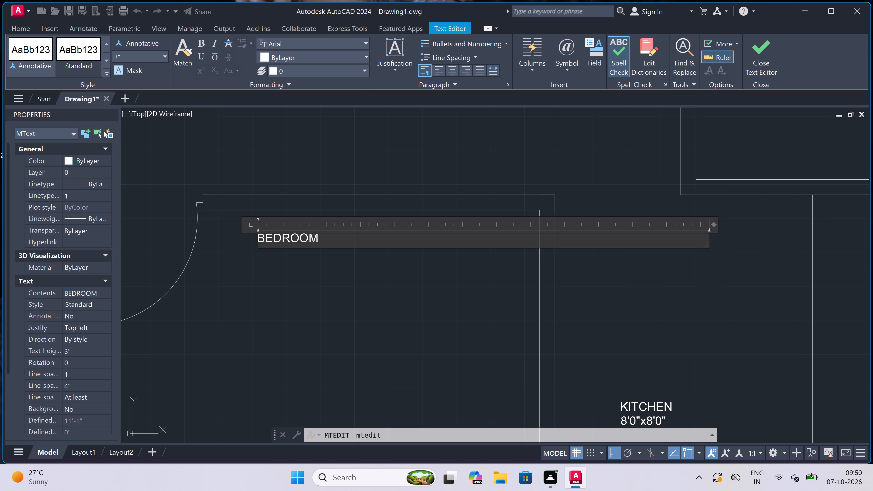
pyautogui.press('Return')
pyautogui.write('11')
pyautogui.write("'6")
pyautogui.hotkey('shift', '"')
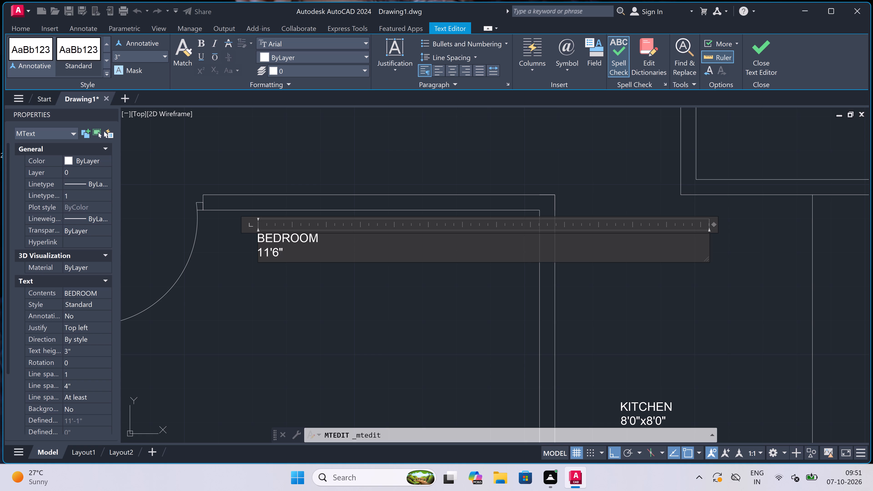
pyautogui.press('x')
pyautogui.write('10\'0"')
pyautogui.click(300, 301)
# Add a two-line multiline text label reading BEDROOM and 11'6"x10'0" in the southwest corner room, near its north wall.
pyautogui.scroll(-7, 341, 194)
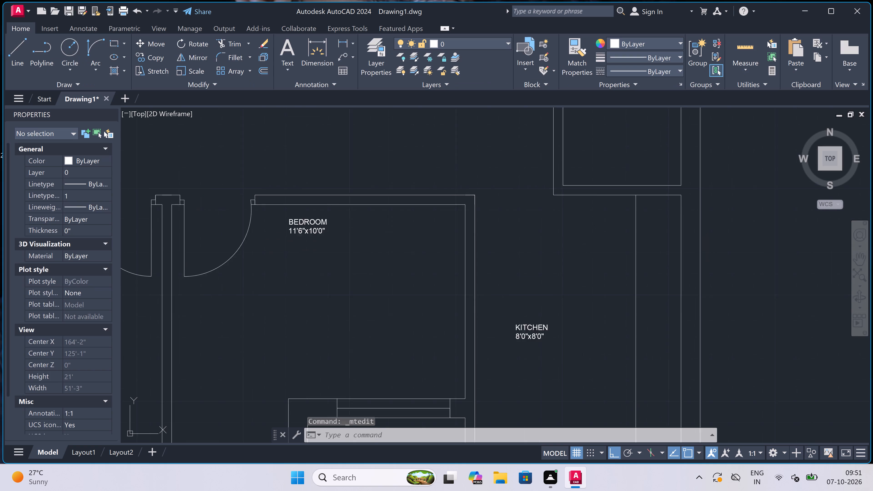
pyautogui.scroll(-2, 341, 198)
pyautogui.scroll(5, 272, 202)
pyautogui.press('space')
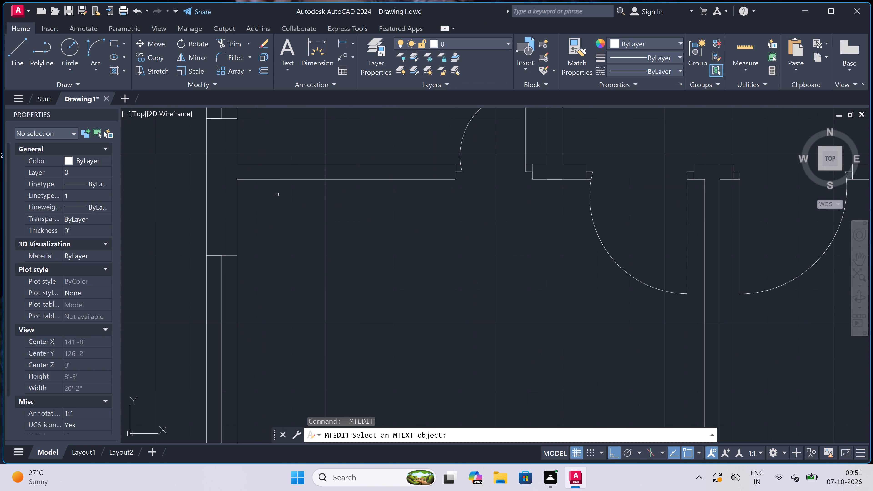
pyautogui.press('Escape')
pyautogui.write('mt')
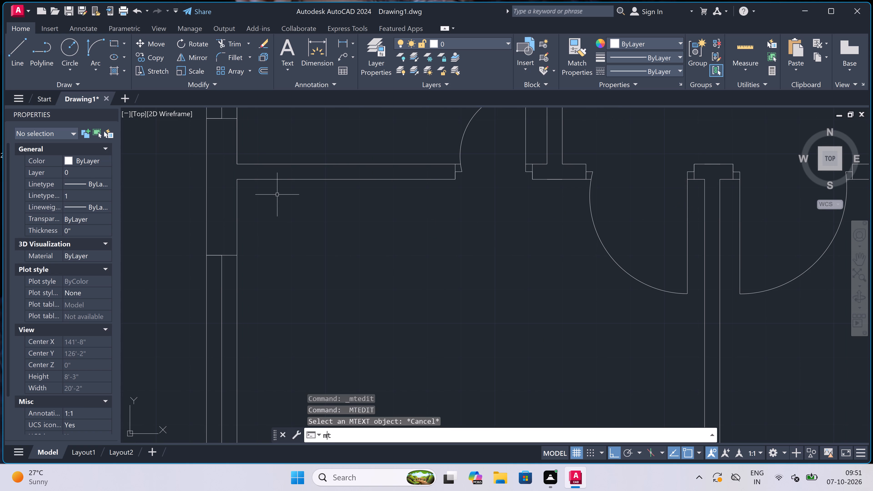
pyautogui.press('space')
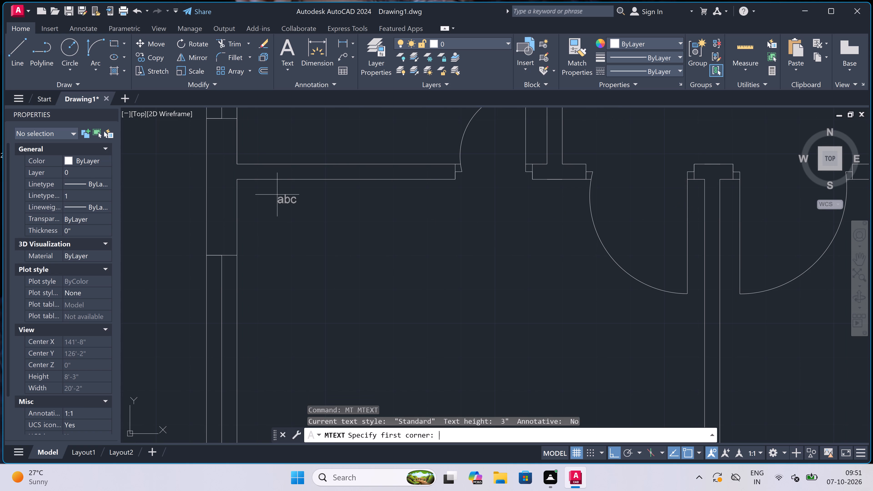
pyautogui.scroll(-2, 277, 195)
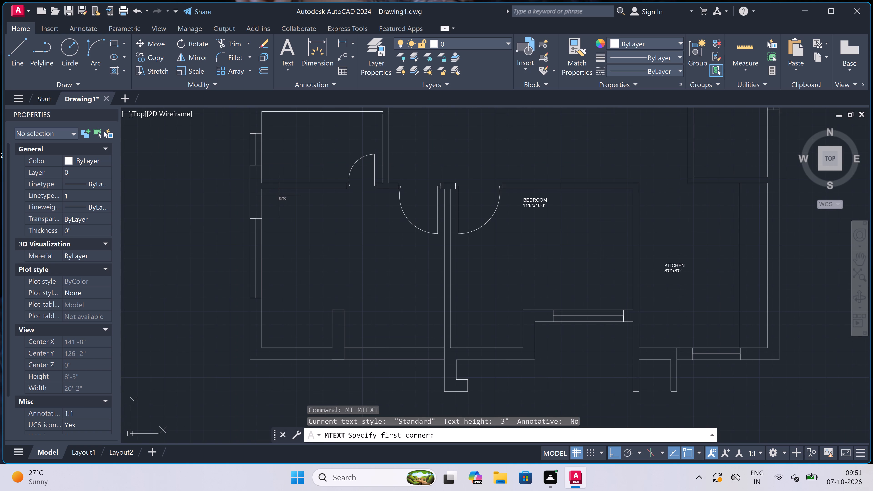
pyautogui.scroll(1, 279, 197)
pyautogui.click(279, 205)
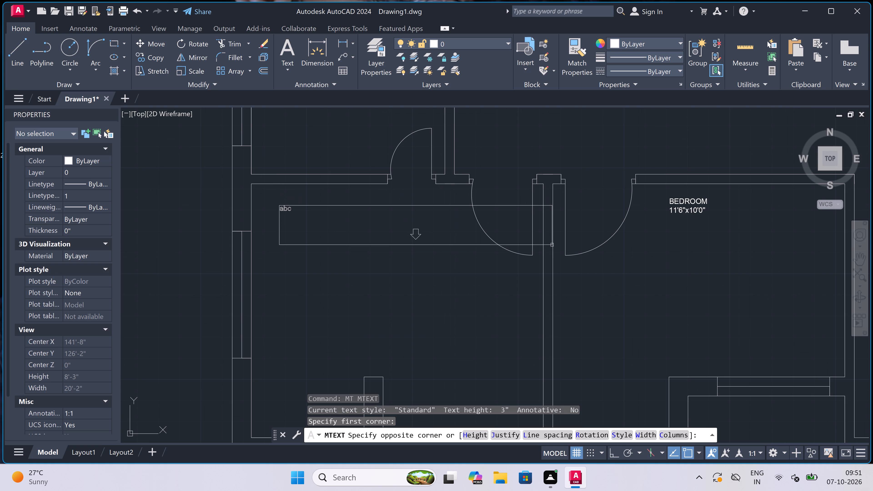
pyautogui.click(684, 237)
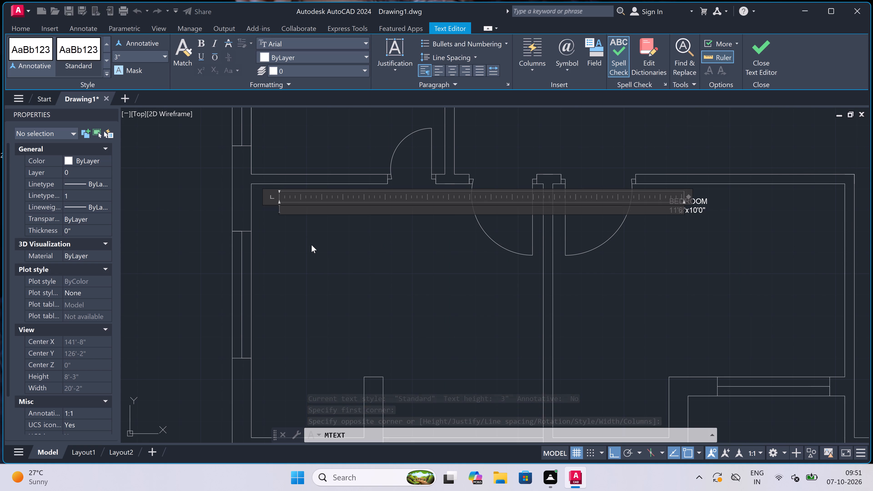
pyautogui.write('BE')
pyautogui.write('DR')
pyautogui.write('OOM')
pyautogui.press('Return')
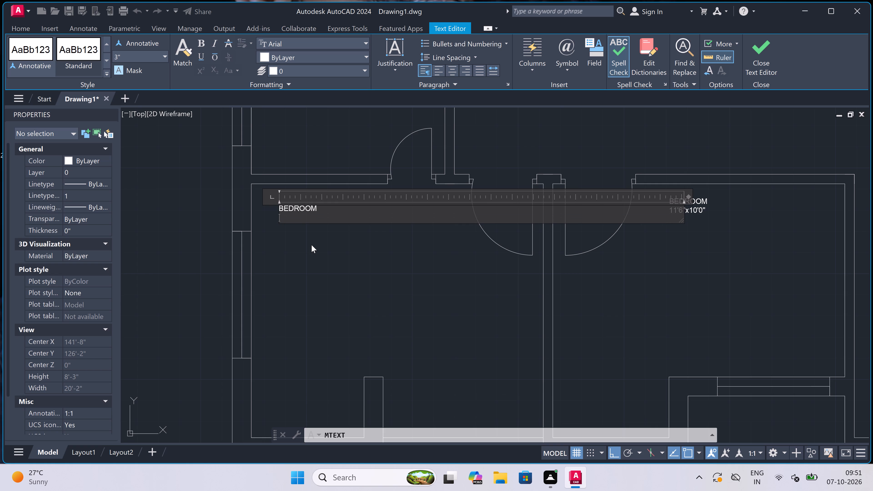
pyautogui.write('11')
pyautogui.write("'6")
pyautogui.hotkey('shift', '"')
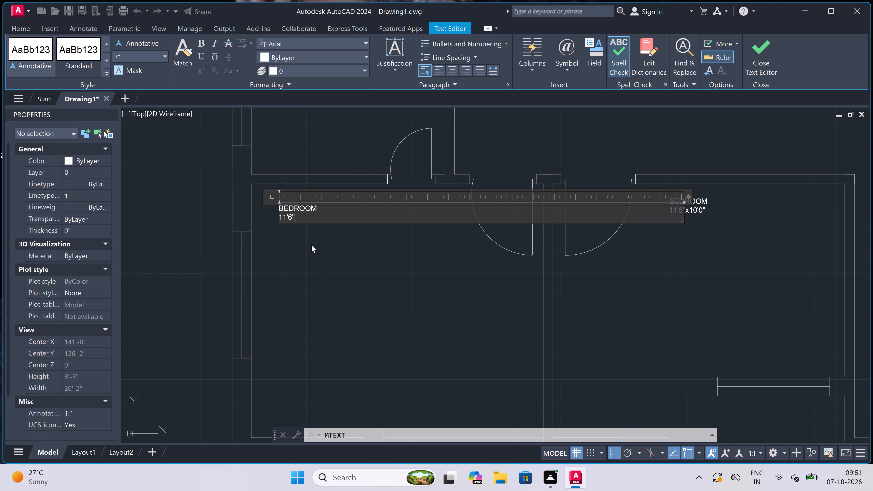
pyautogui.press('x')
pyautogui.write('10\'0"')
pyautogui.click(312, 245)
# Add a two-line multiline text label reading TOILET and 7'7.5"x4'6" in the small room directly north of the southwest corner bedroom.
pyautogui.scroll(-5, 310, 242)
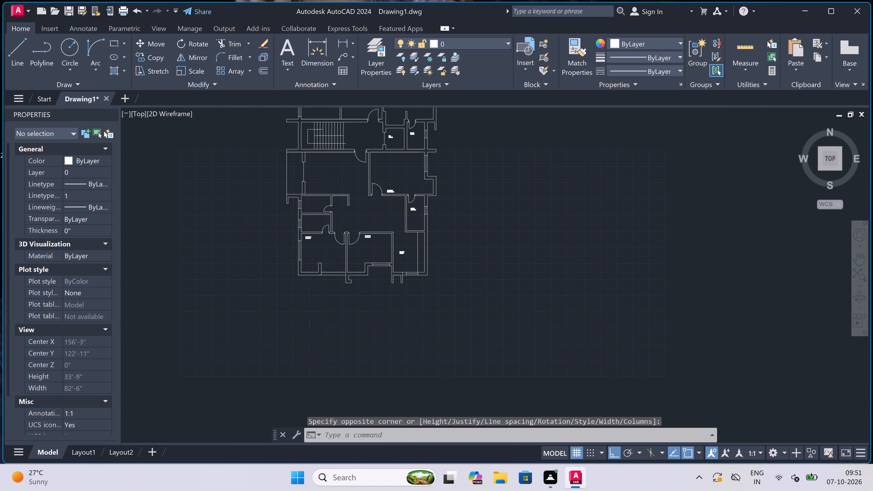
pyautogui.scroll(3, 312, 206)
pyautogui.scroll(2, 326, 245)
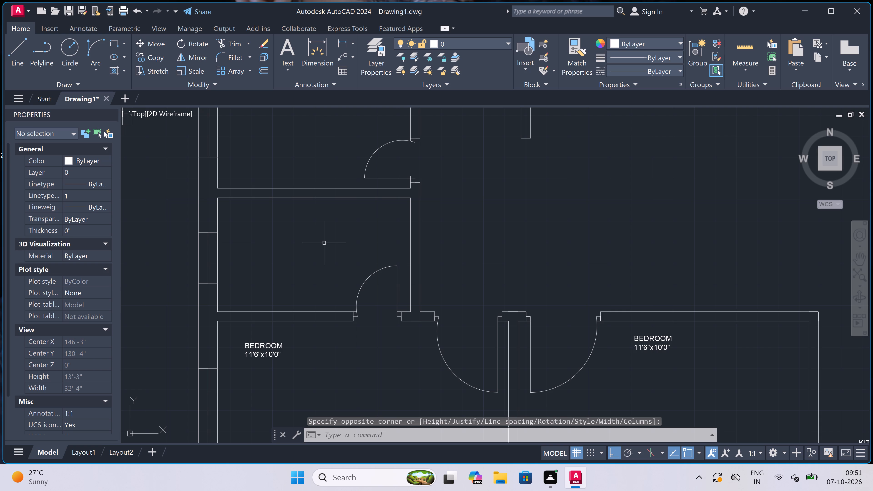
pyautogui.press('space')
pyautogui.scroll(1, 324, 243)
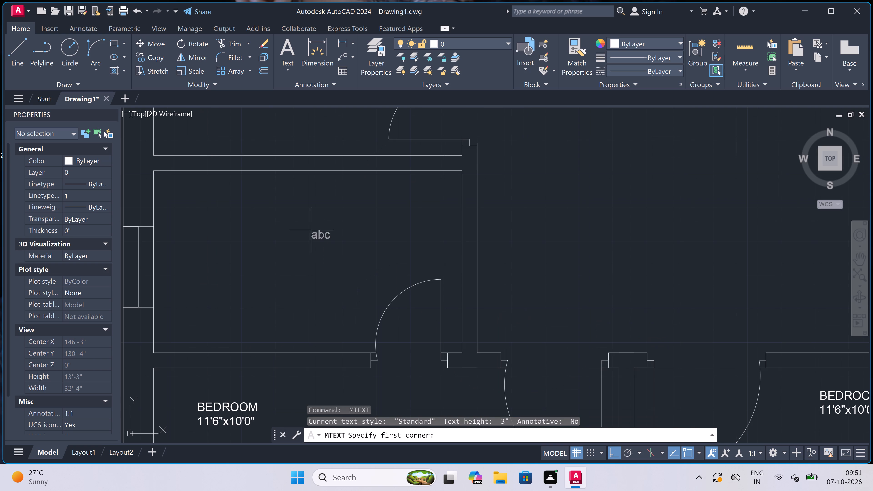
pyautogui.moveTo(257, 213); pyautogui.dragTo(260, 213)
pyautogui.click(693, 241)
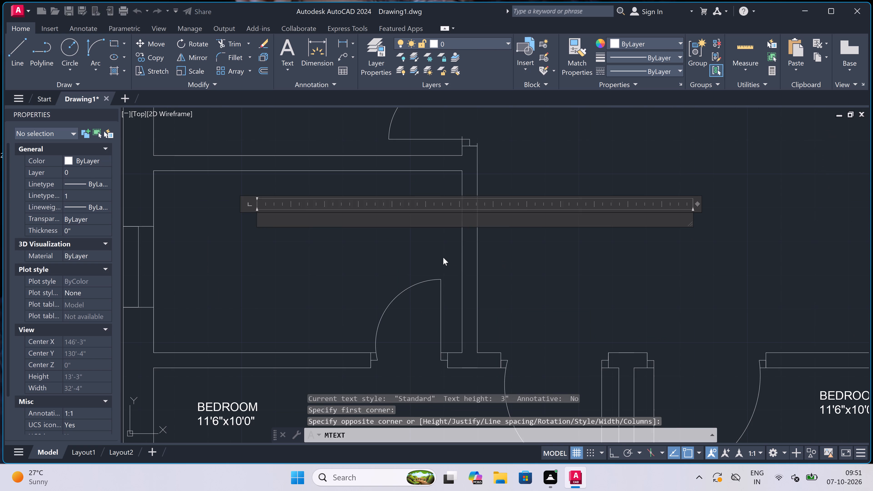
pyautogui.write('TOILET')
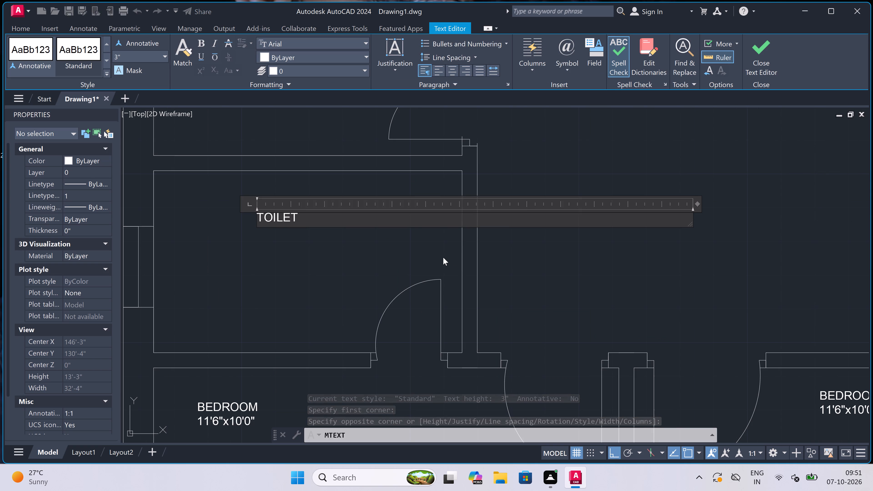
pyautogui.press('Return')
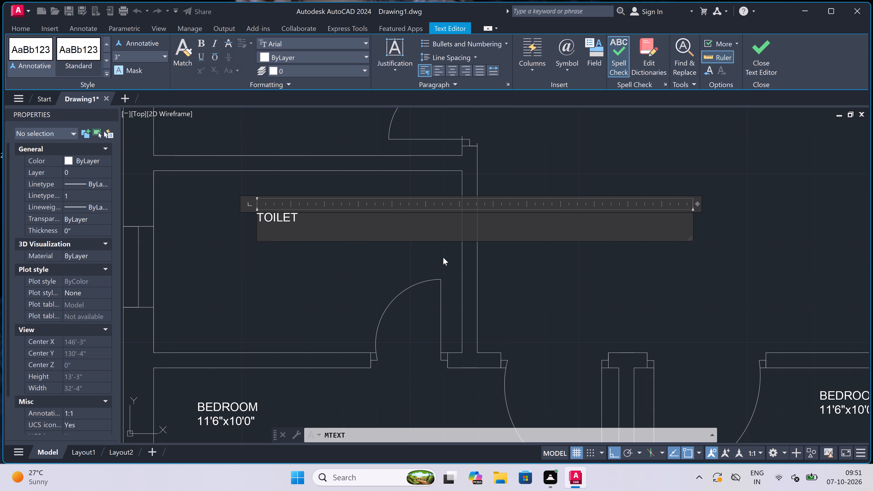
pyautogui.write("7'7.")
pyautogui.press('5')
pyautogui.hotkey('shift', '"')
pyautogui.press('x')
pyautogui.press('4')
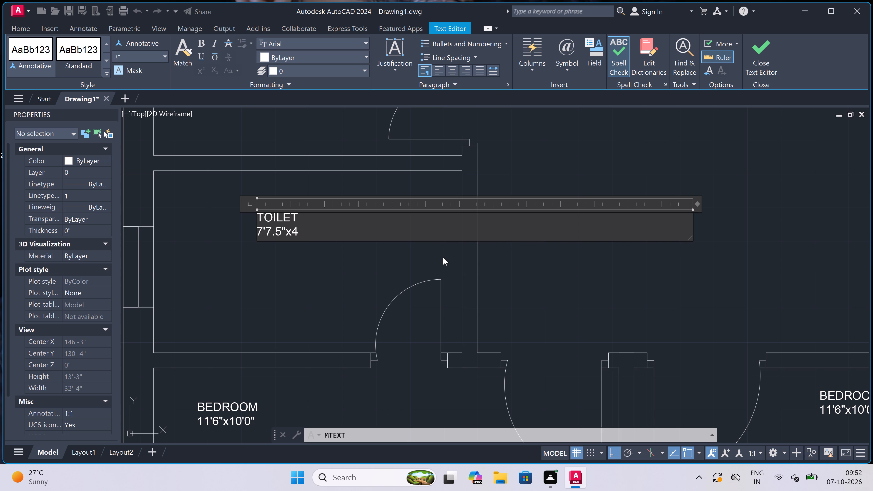
pyautogui.write("'5")
pyautogui.press('BackSpace')
pyautogui.press('6')
pyautogui.hotkey('shift', '"')
pyautogui.click(281, 261)
# Add a two-line multiline text label reading TOILET and 7'7.5"x4'6" in the upper of the two small rooms north of the southwest bedroom.
pyautogui.scroll(-4, 281, 261)
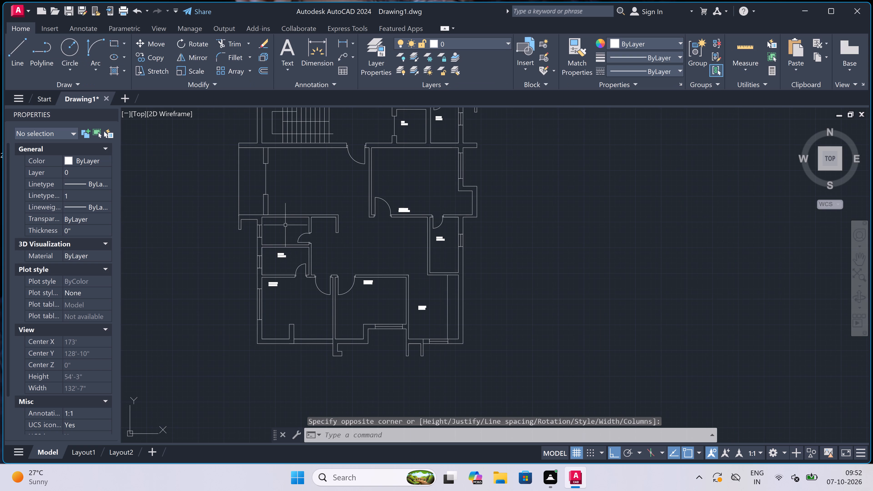
pyautogui.scroll(4, 286, 224)
pyautogui.press('space')
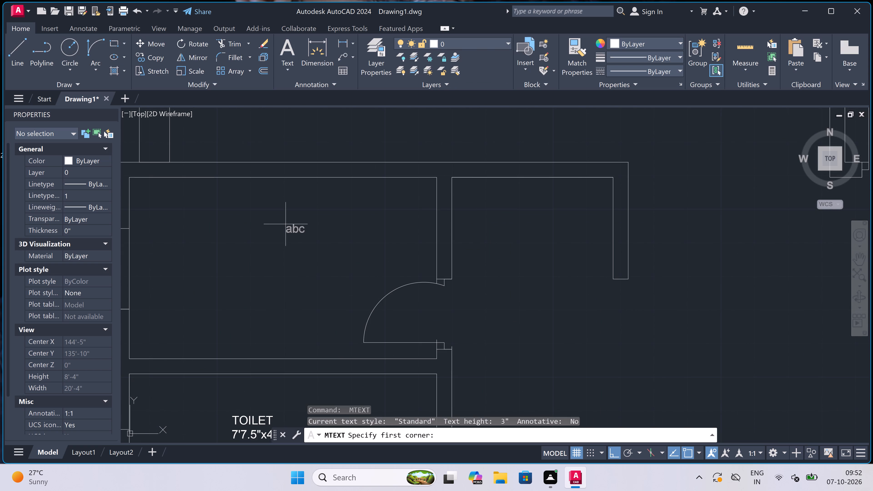
pyautogui.moveTo(213, 206); pyautogui.dragTo(218, 206)
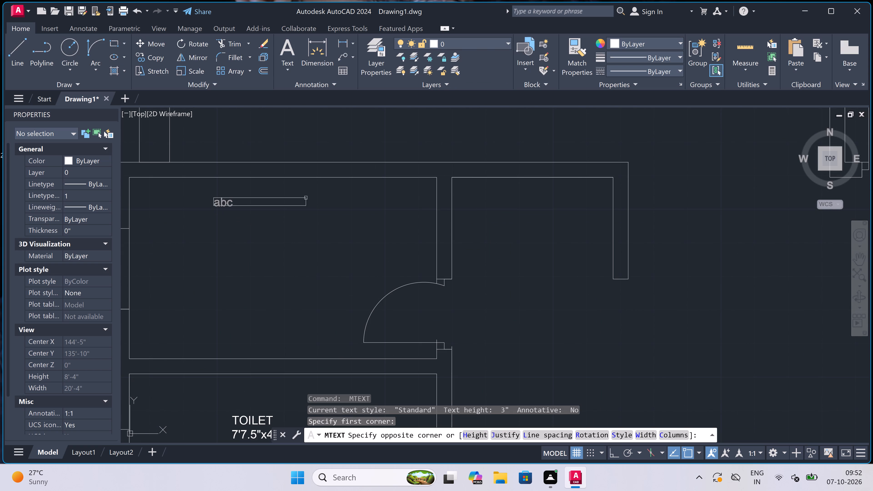
pyautogui.click(644, 205)
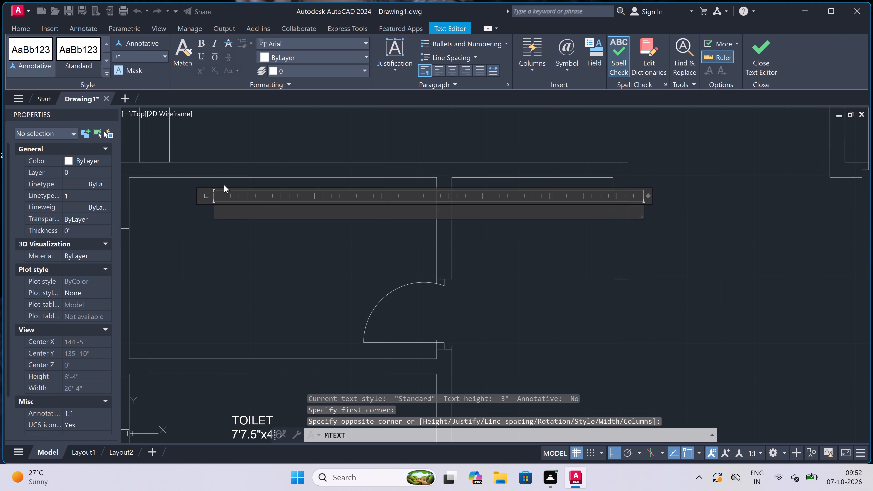
pyautogui.scroll(1, 173, 219)
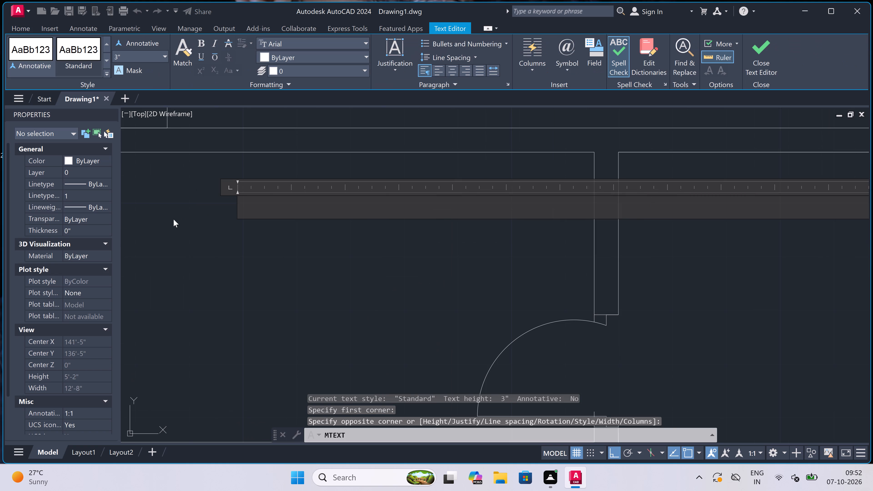
pyautogui.write('toi')
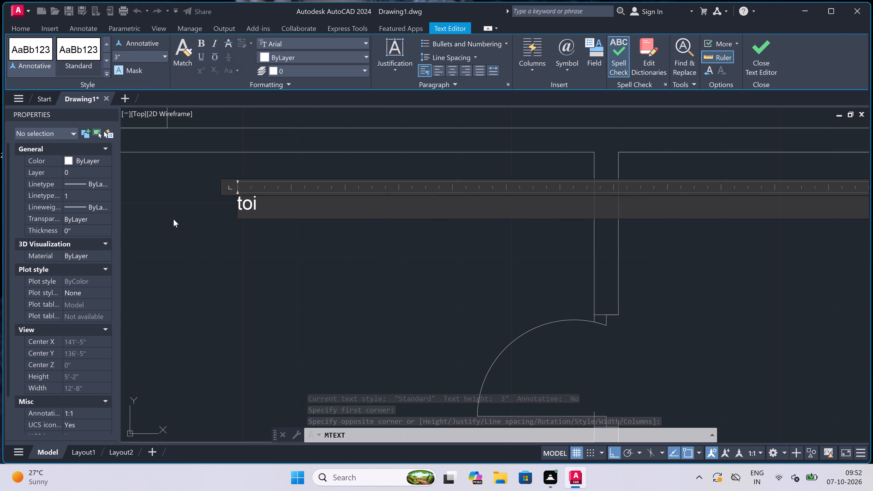
pyautogui.press('BackSpace')
pyautogui.press('BackSpace')
pyautogui.press('BackSpace')
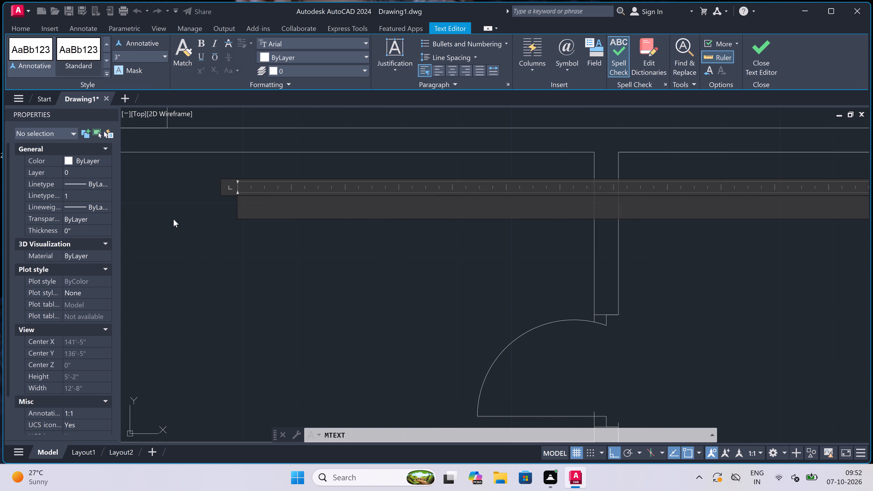
pyautogui.press('t')
pyautogui.press('o')
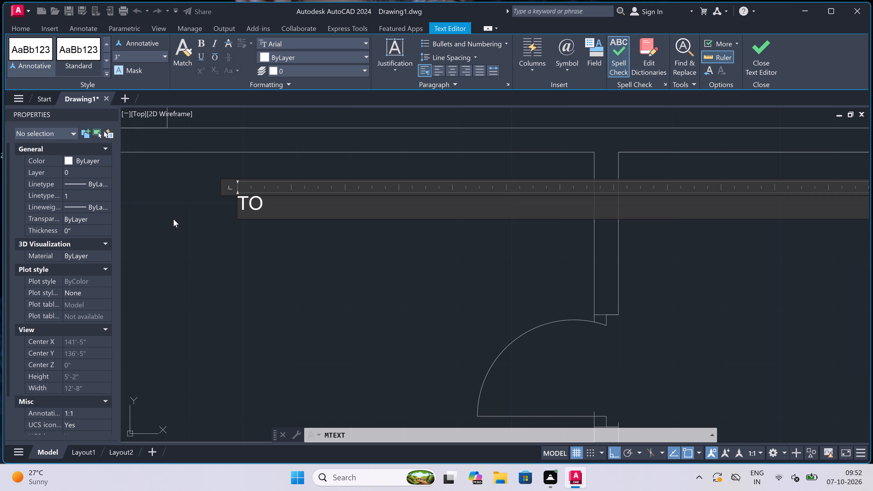
pyautogui.write('LET')
pyautogui.press('BackSpace')
pyautogui.press('t')
pyautogui.press('Return')
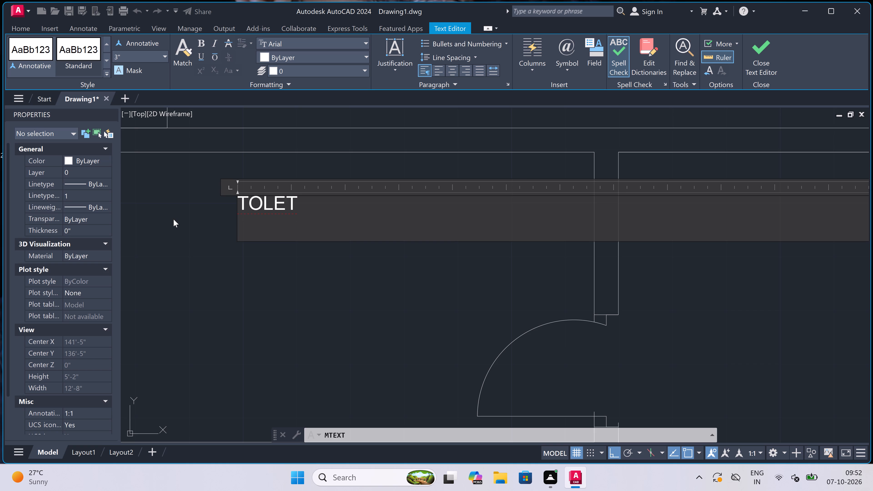
pyautogui.write("7'")
pyautogui.write('7.5')
pyautogui.hotkey('shift', '"')
pyautogui.press('x')
pyautogui.click(263, 202)
pyautogui.press('i')
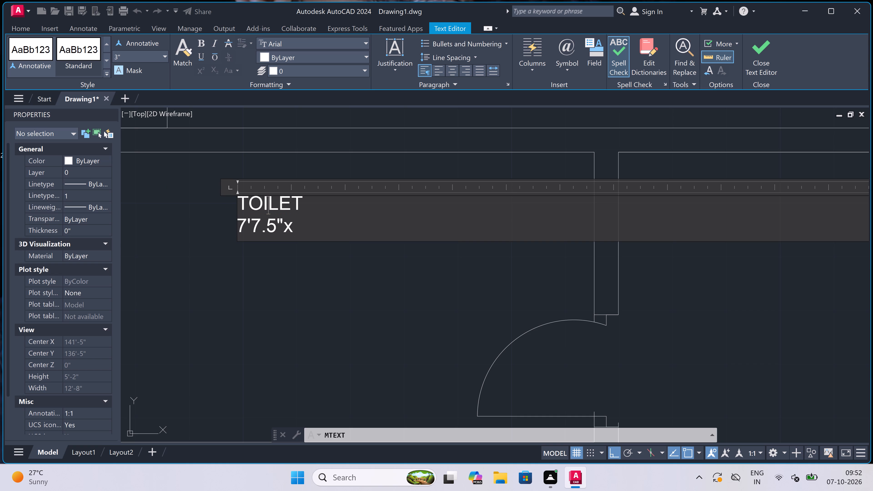
pyautogui.click(318, 225)
pyautogui.press('4')
pyautogui.write("'6")
pyautogui.hotkey('shift', '"')
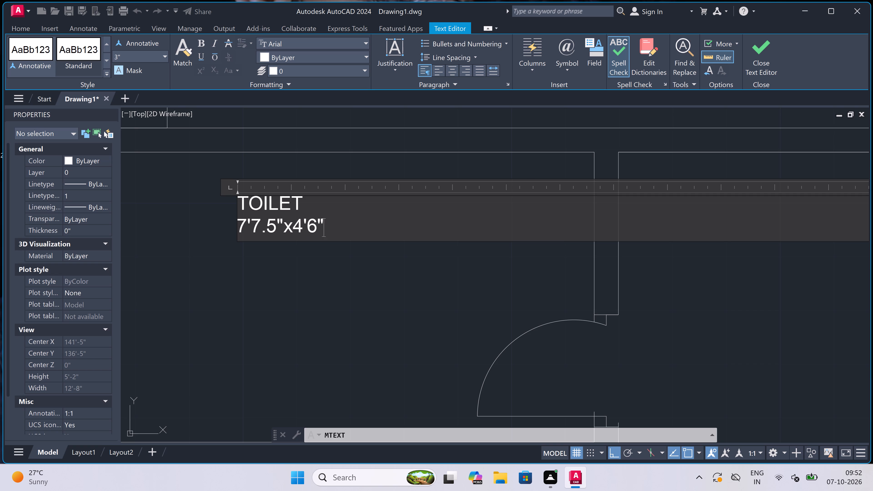
pyautogui.click(262, 274)
# Add a two-line multiline text label reading LIVING and 16'4.5"x10'10.5" in the large room directly south of the staircase.
pyautogui.scroll(-6, 265, 272)
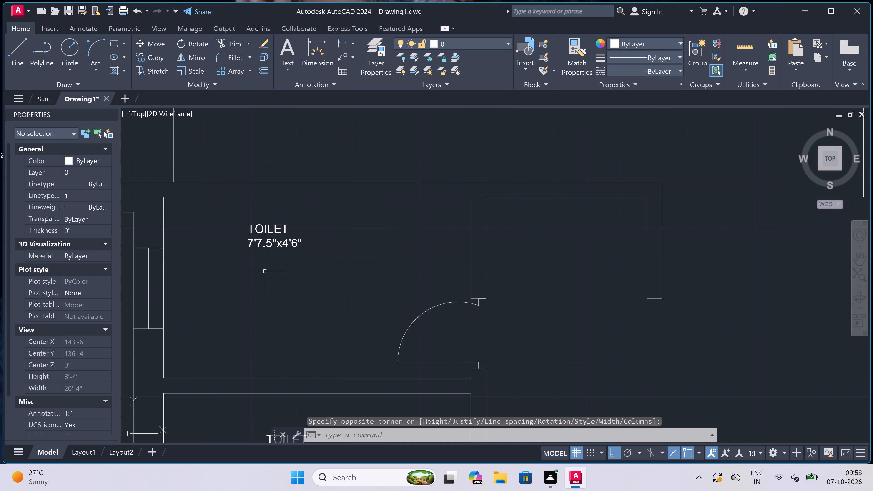
pyautogui.scroll(-3, 265, 271)
pyautogui.scroll(2, 284, 233)
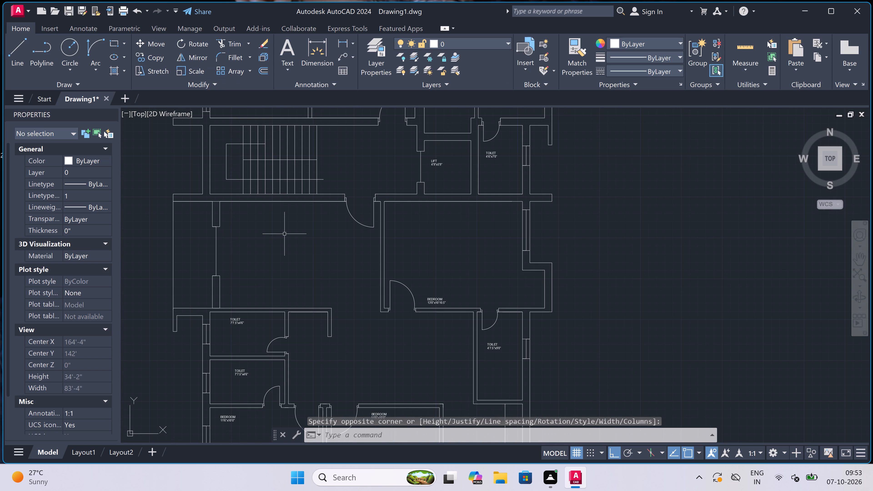
pyautogui.press('space')
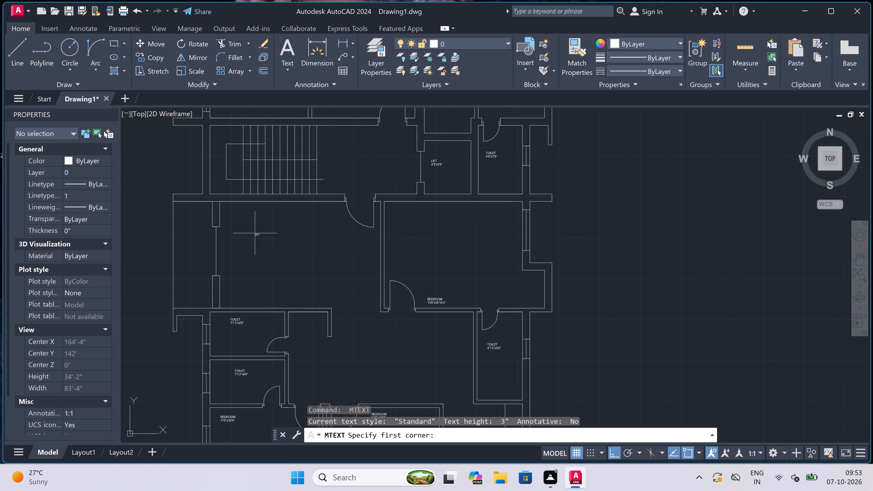
pyautogui.moveTo(245, 241); pyautogui.dragTo(249, 243)
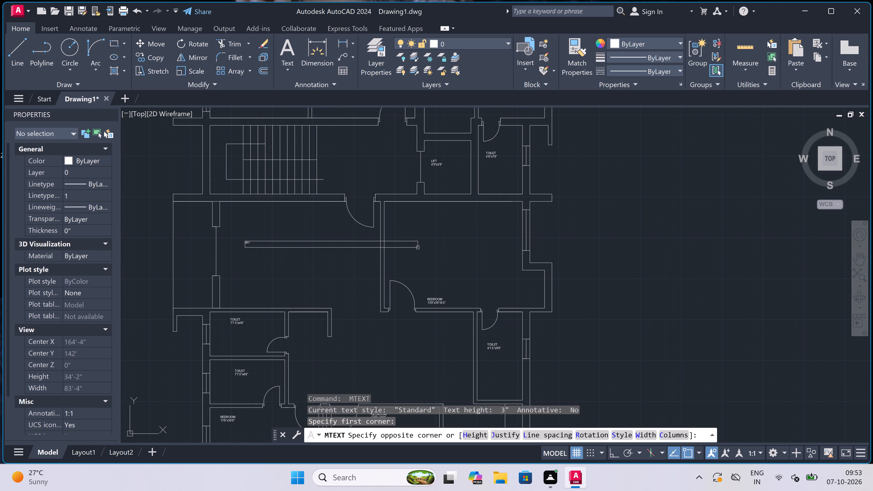
pyautogui.click(429, 247)
pyautogui.scroll(2, 194, 249)
pyautogui.scroll(2, 245, 247)
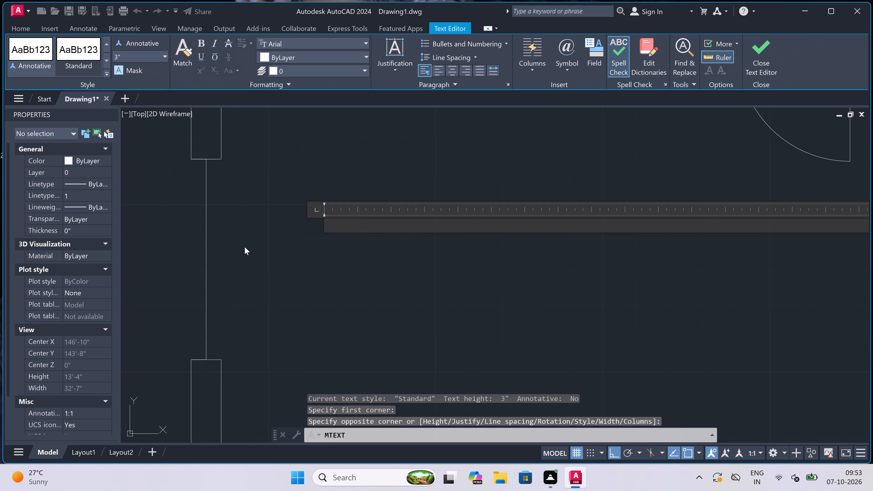
pyautogui.scroll(-3, 245, 248)
pyautogui.scroll(3, 288, 250)
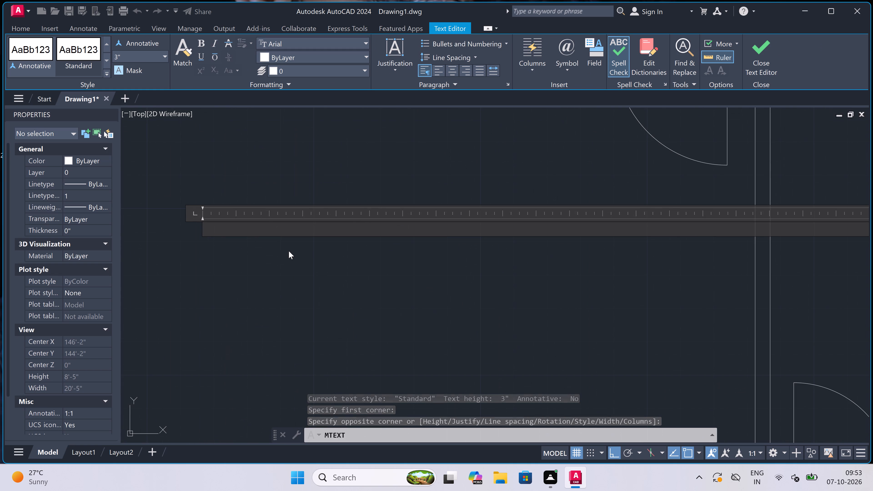
pyautogui.write('LIVING')
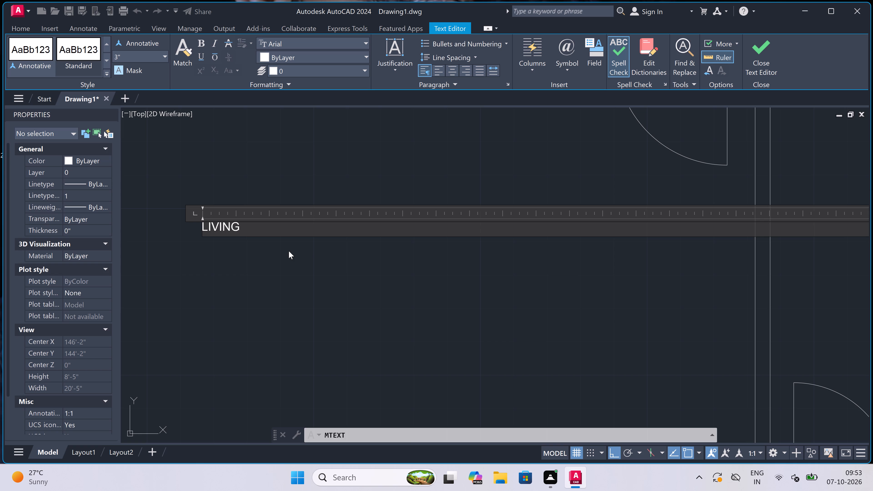
pyautogui.press('Return')
pyautogui.write("16'")
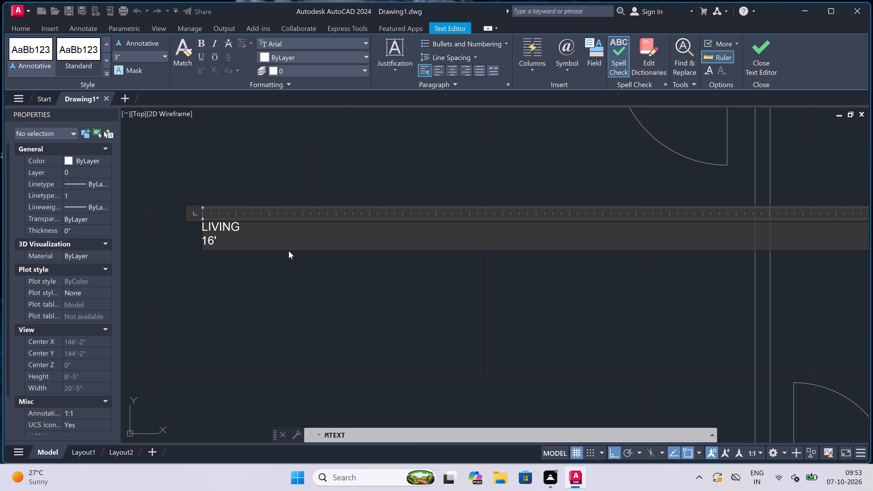
pyautogui.press('4')
pyautogui.write('.5')
pyautogui.hotkey('shift', '"')
pyautogui.press('x')
pyautogui.press('1')
pyautogui.write("0'1")
pyautogui.press('0')
pyautogui.write('.5')
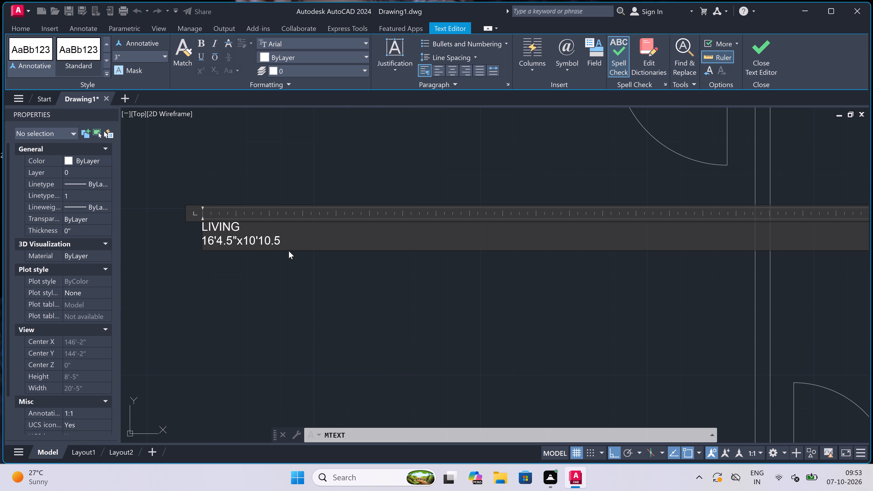
pyautogui.hotkey('shift', '"')
pyautogui.click(275, 274)
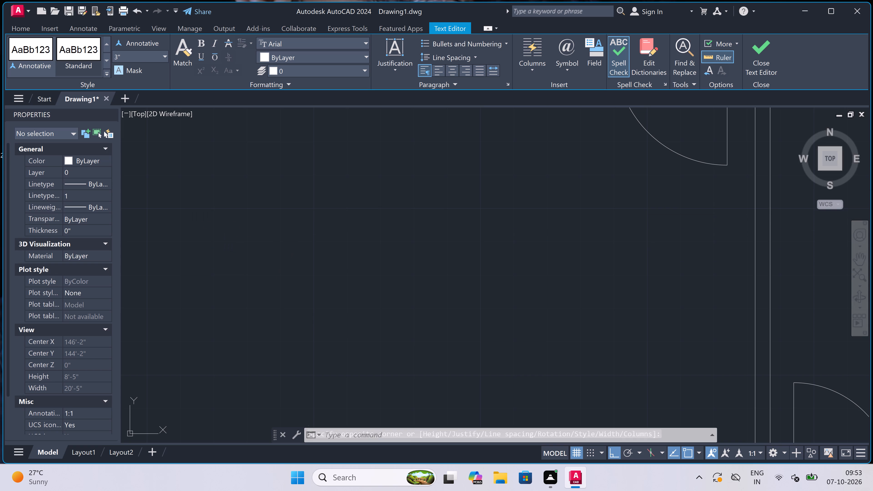
# Add a two-line multiline text label reading BALCONY and 4'0"x10'10.5" in the narrow space west of the living room.
pyautogui.scroll(-5, 276, 235)
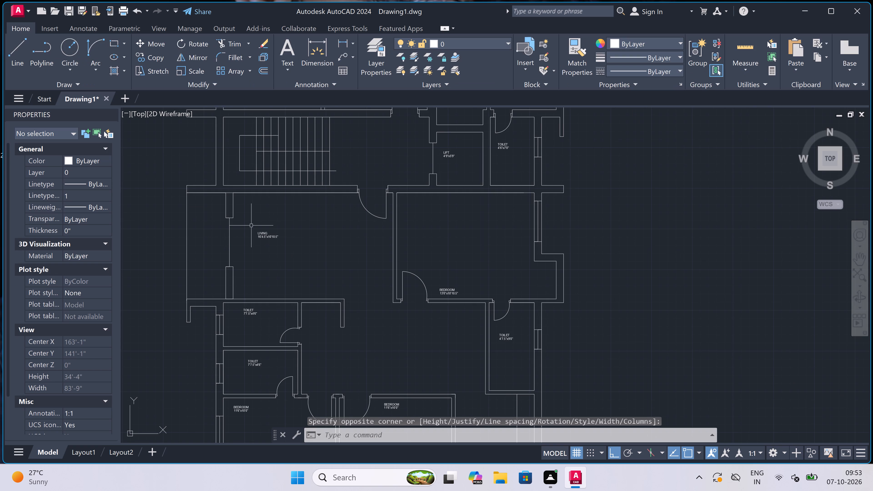
pyautogui.scroll(1, 214, 216)
pyautogui.press('space')
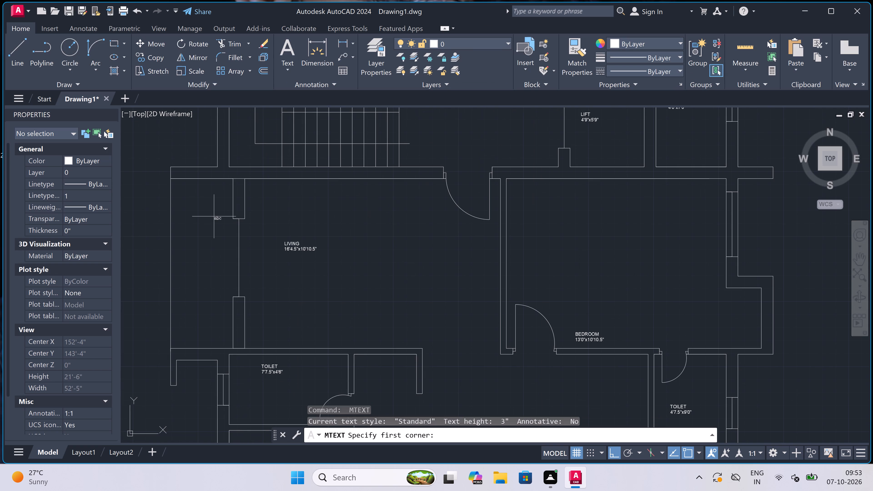
pyautogui.scroll(1, 214, 216)
pyautogui.scroll(-2, 201, 293)
pyautogui.scroll(2, 196, 310)
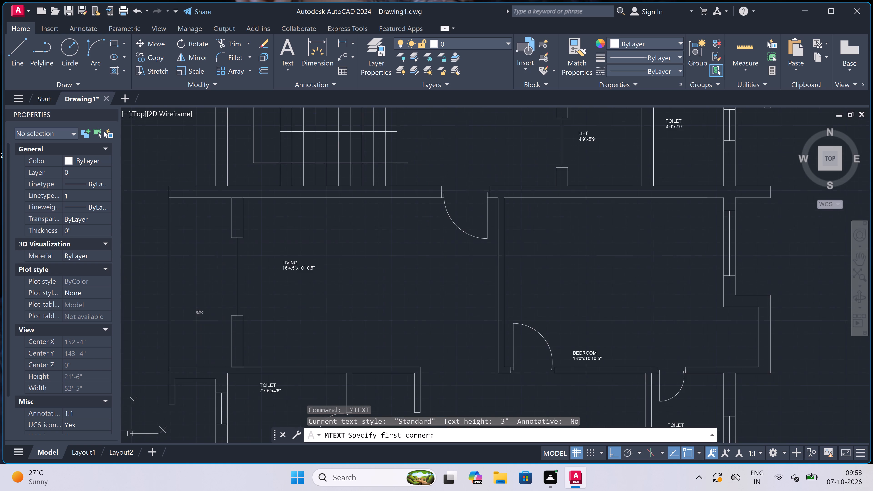
pyautogui.click(197, 296)
pyautogui.click(390, 313)
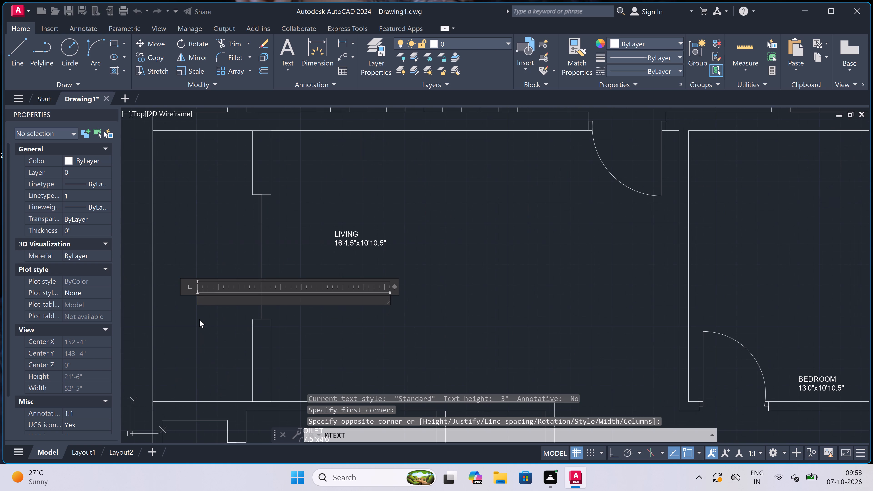
pyautogui.scroll(1, 200, 319)
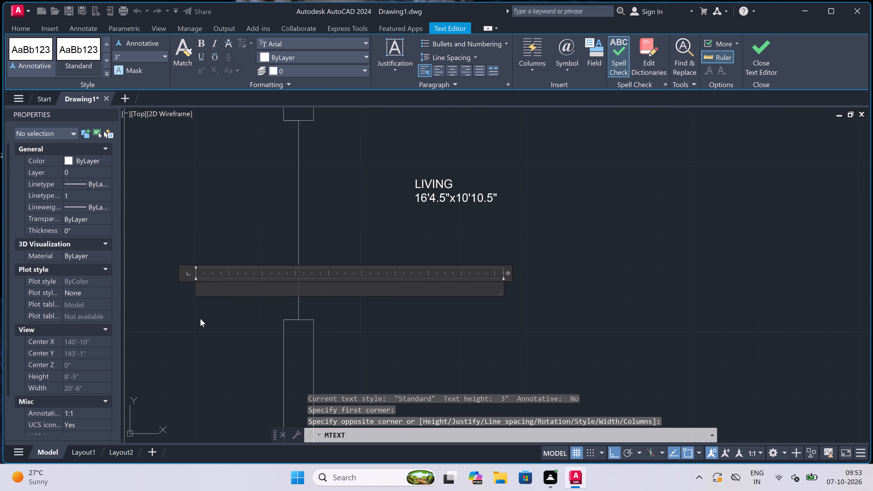
pyautogui.write('BA')
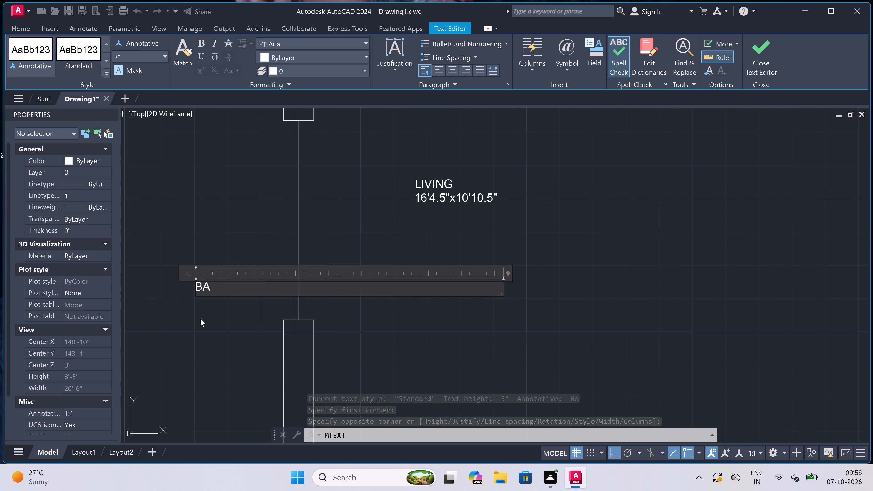
pyautogui.write('LCI')
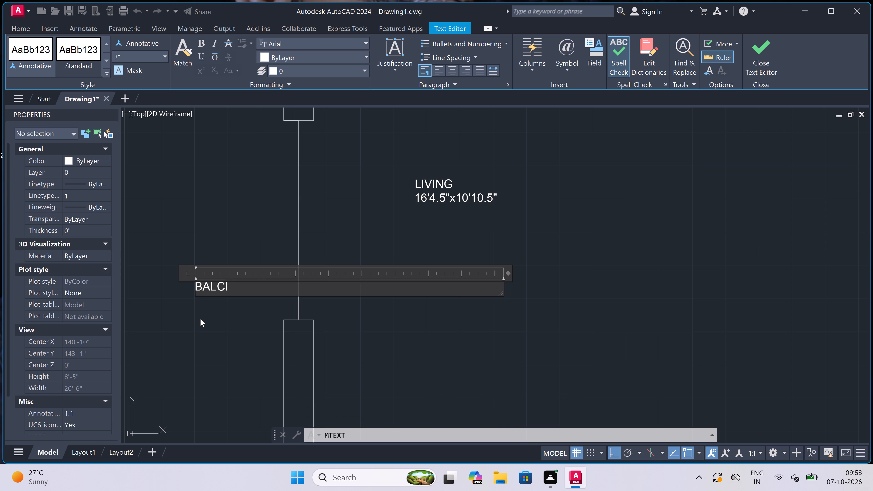
pyautogui.press('BackSpace')
pyautogui.write('ONY')
pyautogui.press('Return')
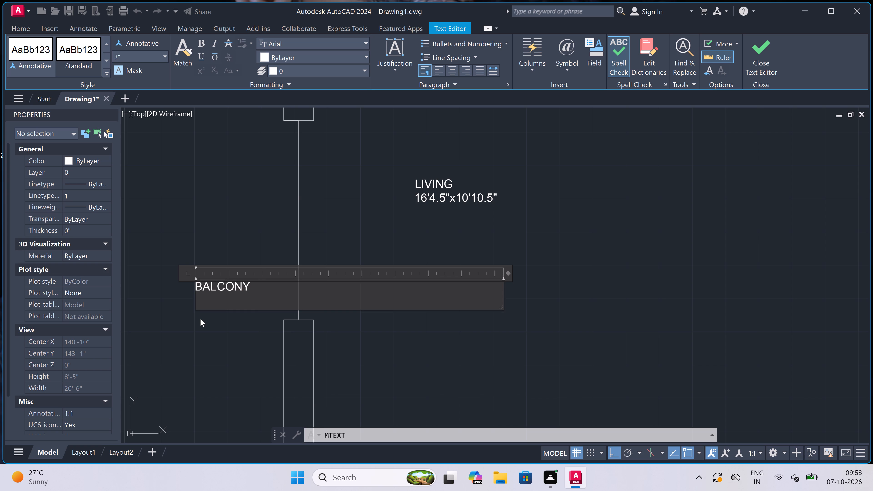
pyautogui.press('4')
pyautogui.write("'0")
pyautogui.hotkey('shift', '"')
pyautogui.press('x')
pyautogui.write("10'")
pyautogui.write('10.')
pyautogui.press('5')
pyautogui.hotkey('shift', '"')
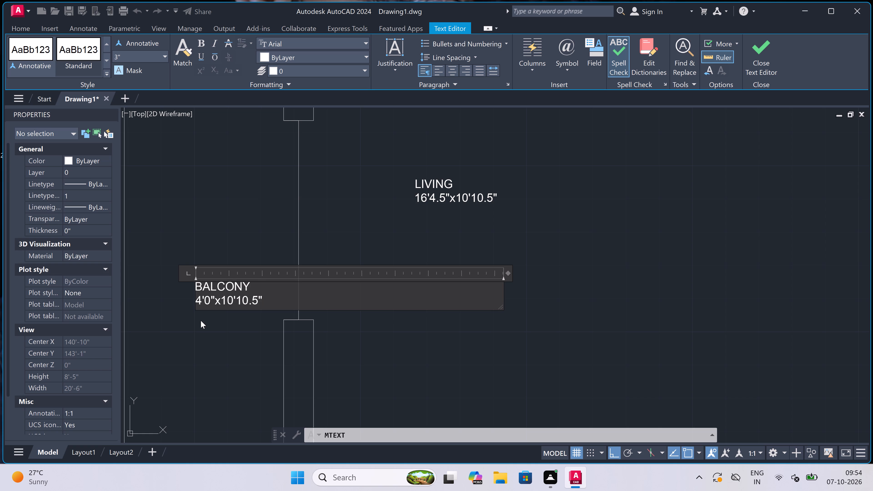
pyautogui.click(201, 321)
# Rotate the BALCONY label 90° counterclockwise so it reads vertically, pivoting about a point on the text.
pyautogui.click(216, 307)
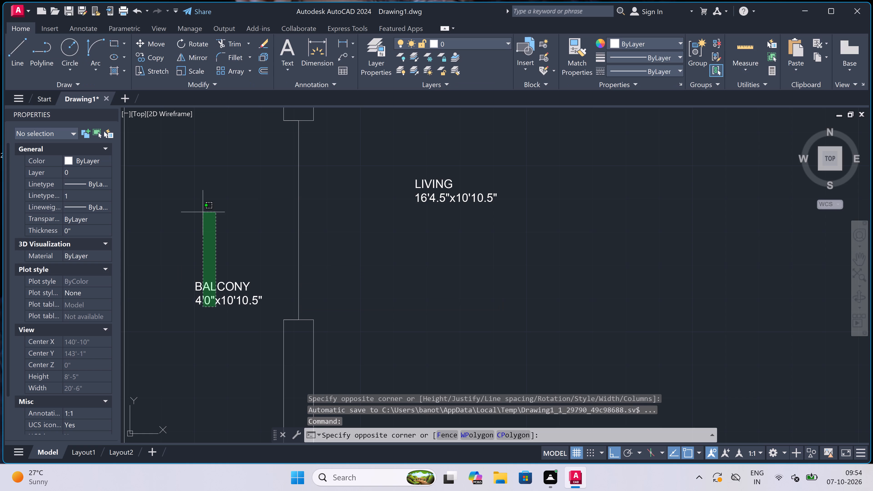
pyautogui.click(203, 212)
pyautogui.click(188, 40)
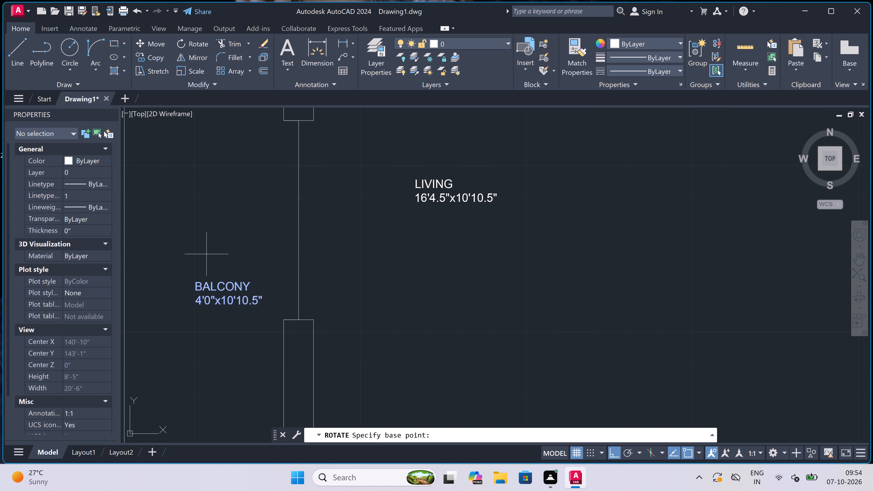
pyautogui.moveTo(216, 291); pyautogui.dragTo(212, 294)
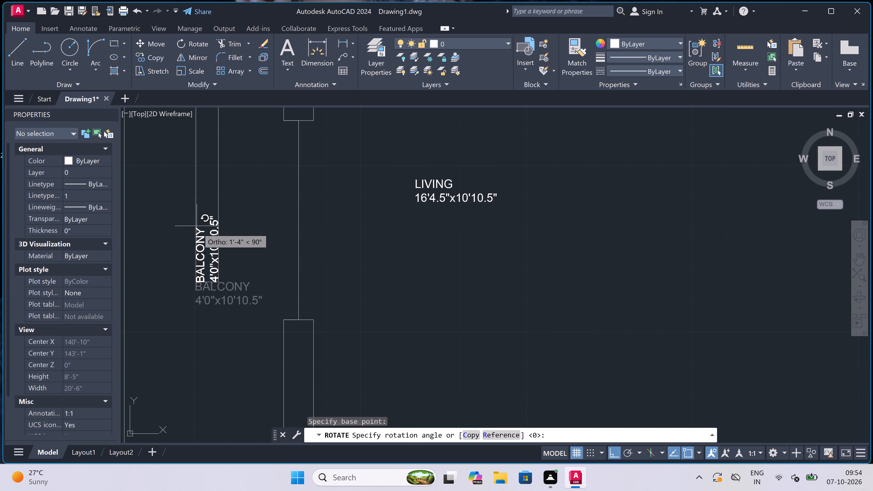
pyautogui.click(197, 226)
# Add a two-line multiline text label reading LOBBY and 9'9"x7'0" in the open area between the staircase and the lift.
pyautogui.scroll(-6, 198, 228)
pyautogui.scroll(4, 278, 225)
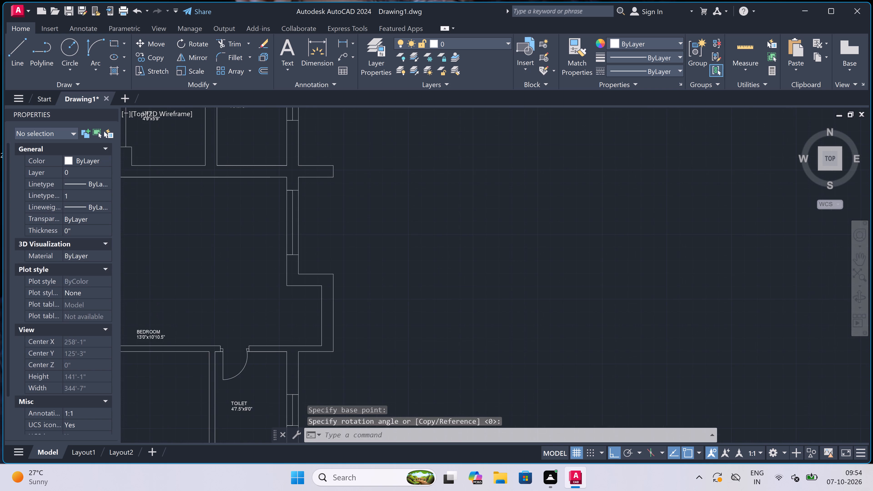
pyautogui.scroll(-3, 278, 225)
pyautogui.scroll(-1, 252, 294)
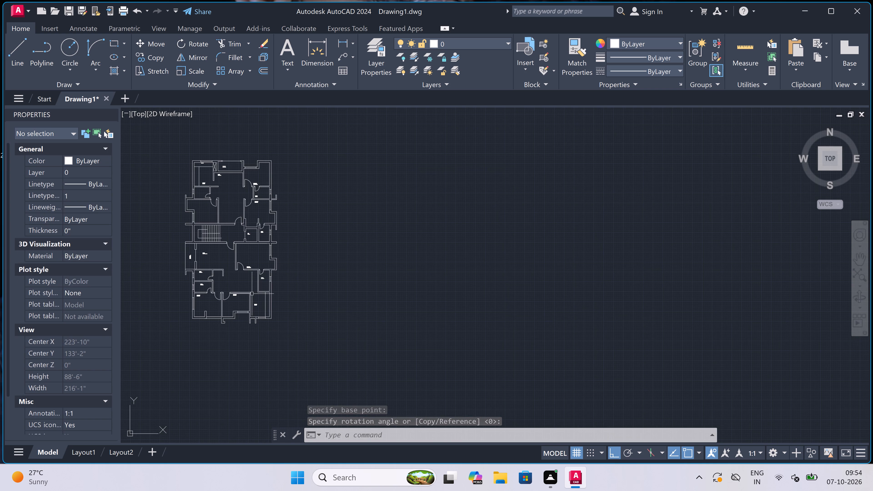
pyautogui.scroll(4, 228, 226)
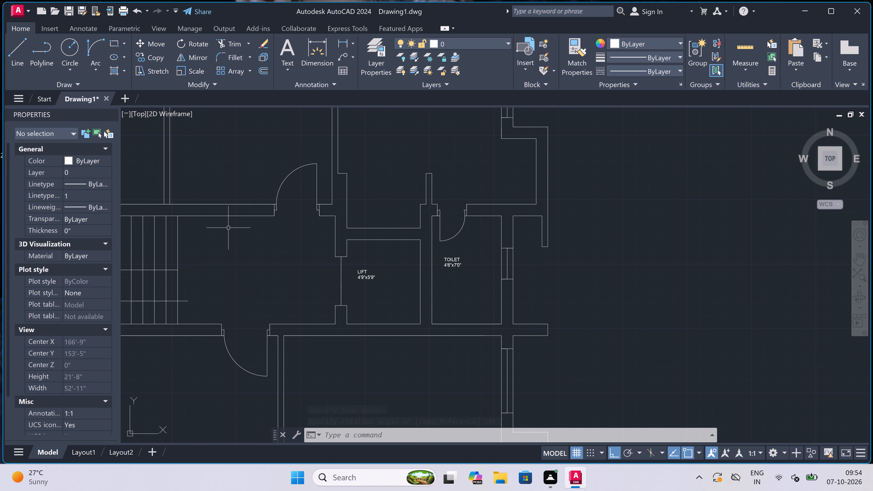
pyautogui.write('mt')
pyautogui.press('space')
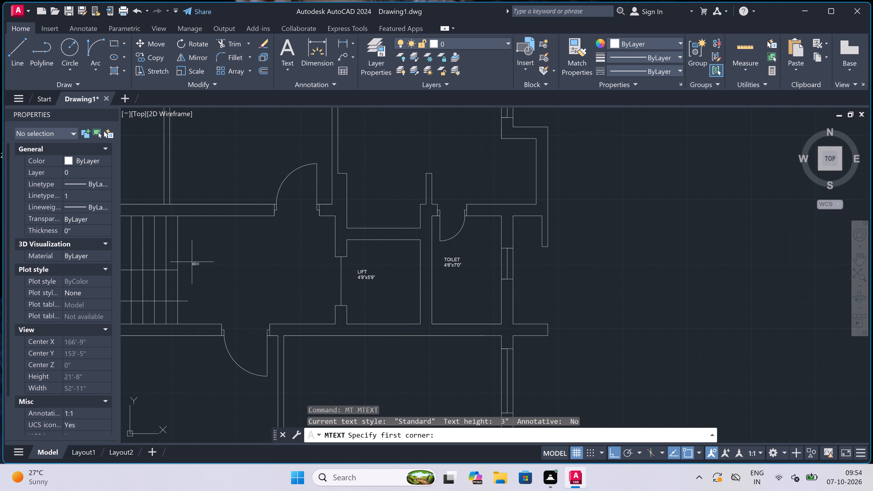
pyautogui.moveTo(193, 262); pyautogui.dragTo(211, 267)
pyautogui.click(422, 271)
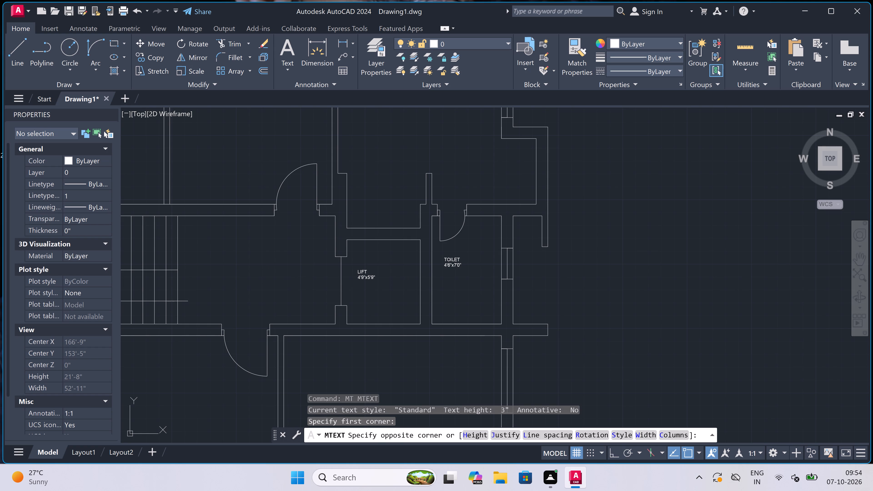
pyautogui.scroll(1, 205, 283)
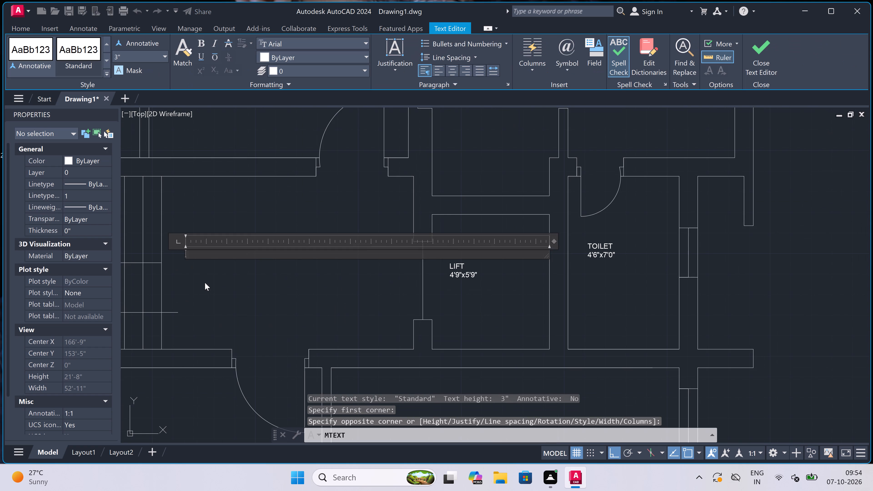
pyautogui.write('LOBBY')
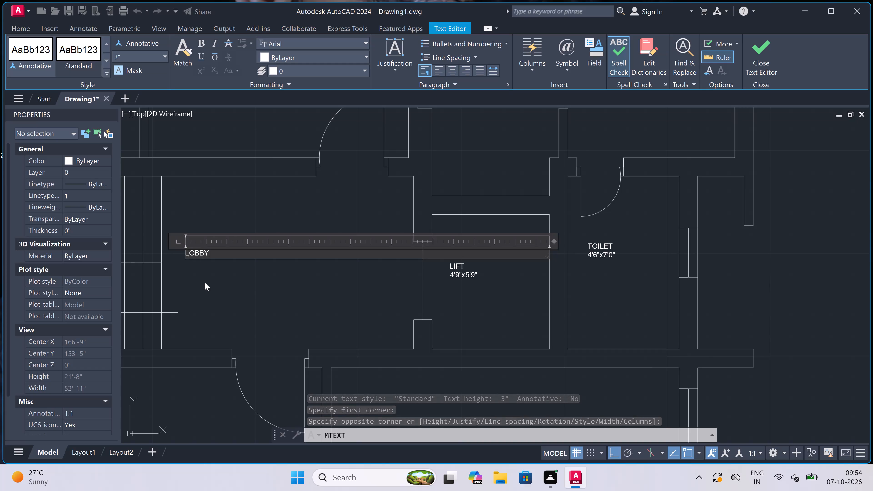
pyautogui.press('Return')
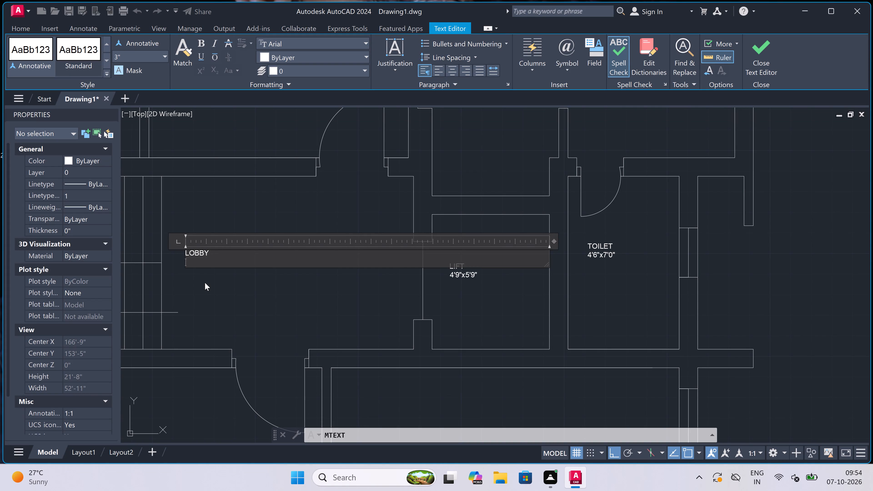
pyautogui.write("9'9")
pyautogui.write('"x')
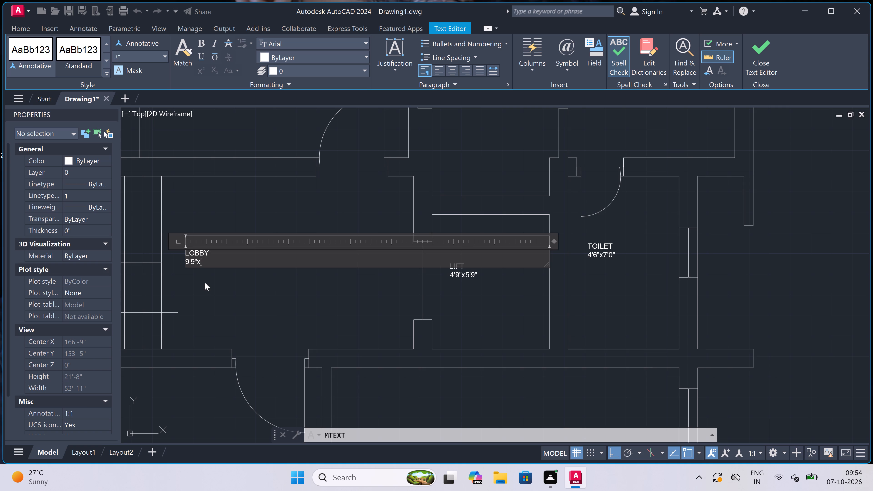
pyautogui.write("7'-")
pyautogui.press('BackSpace')
pyautogui.write('0"')
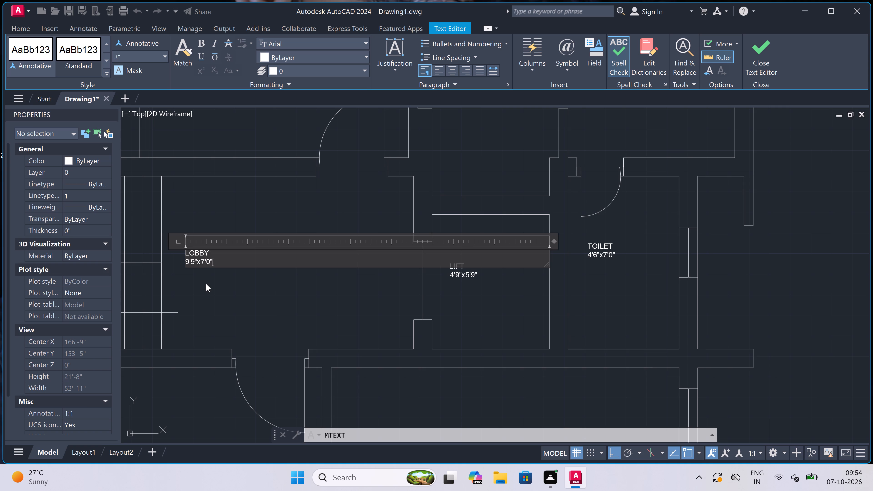
pyautogui.click(207, 284)
# Add a two-line multiline text label reading BEDROOM and 10'0"x10'0" near the northwest corner of the room directly north of the staircase.
pyautogui.scroll(-4, 301, 188)
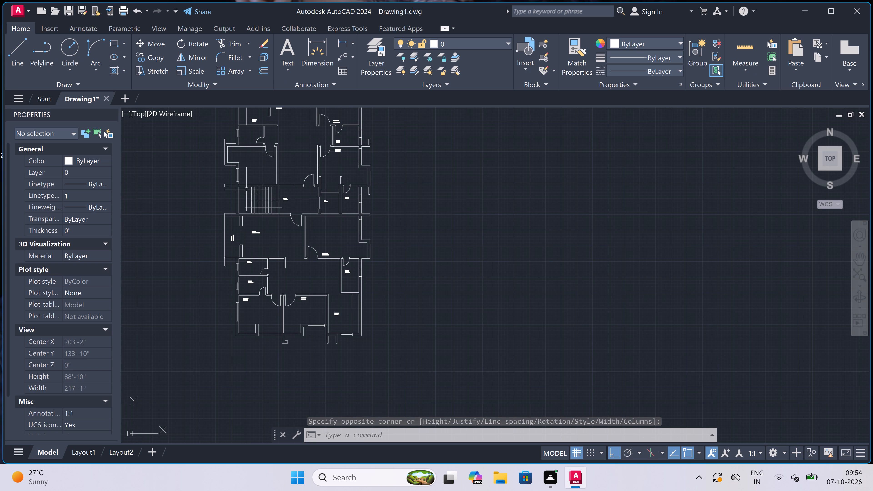
pyautogui.scroll(-1, 248, 203)
pyautogui.scroll(4, 253, 192)
pyautogui.scroll(-5, 253, 192)
pyautogui.scroll(6, 253, 162)
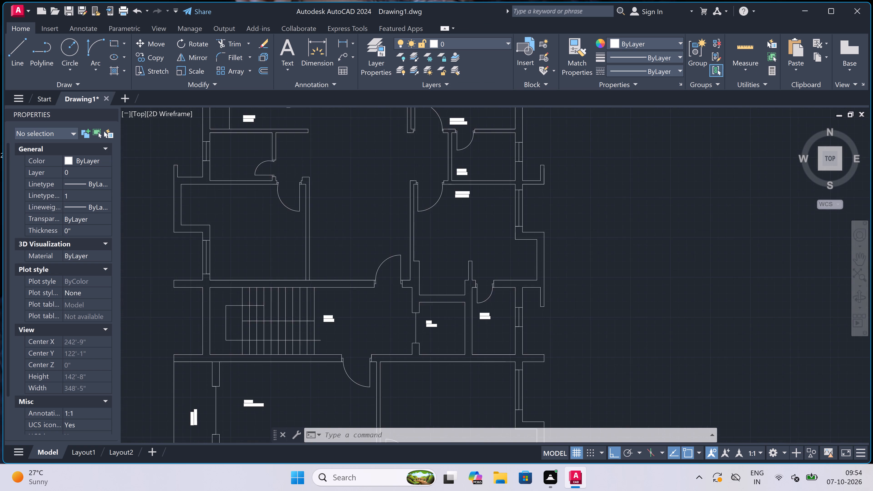
pyautogui.scroll(-4, 211, 250)
pyautogui.scroll(4, 189, 251)
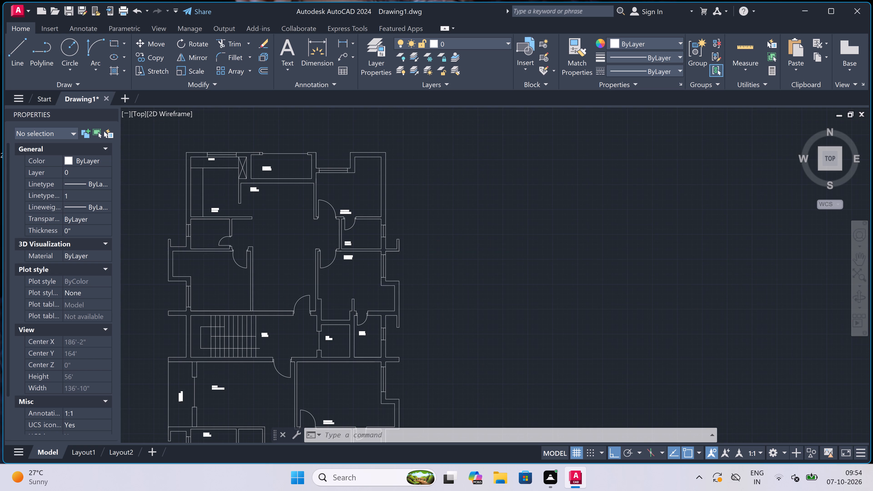
pyautogui.press('space')
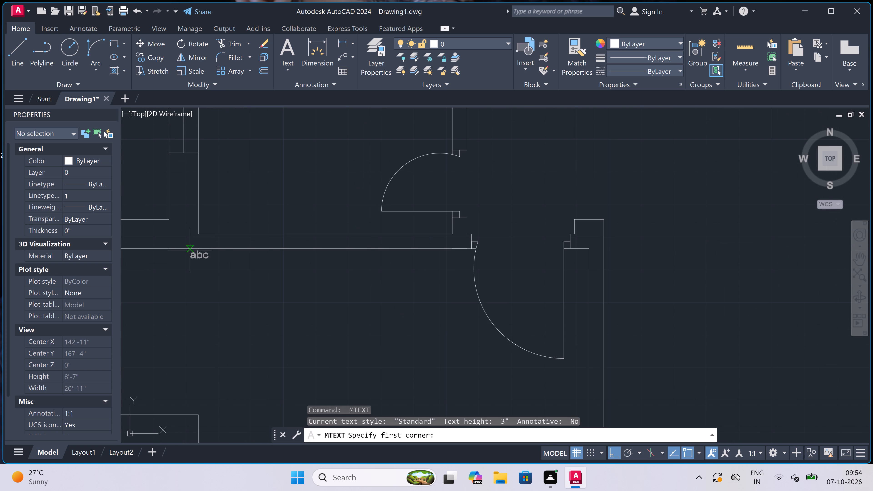
pyautogui.moveTo(130, 280); pyautogui.dragTo(137, 278)
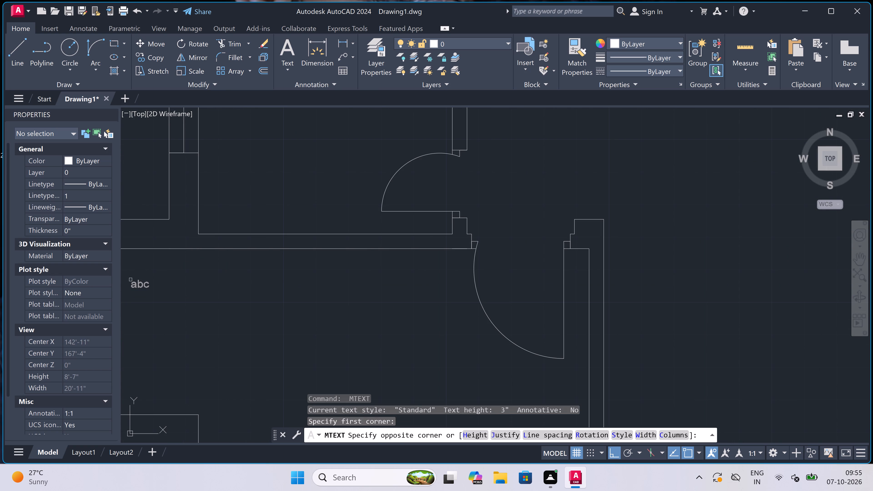
pyautogui.click(735, 302)
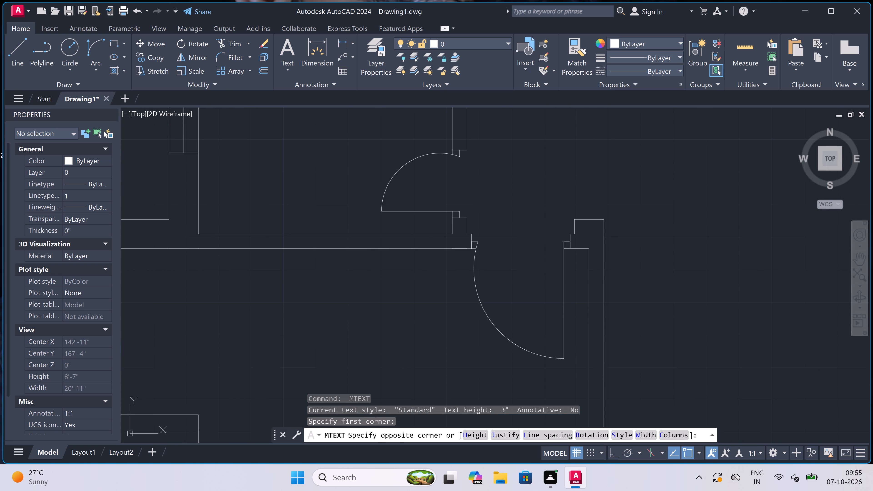
pyautogui.scroll(-4, 736, 302)
pyautogui.scroll(-2, 291, 267)
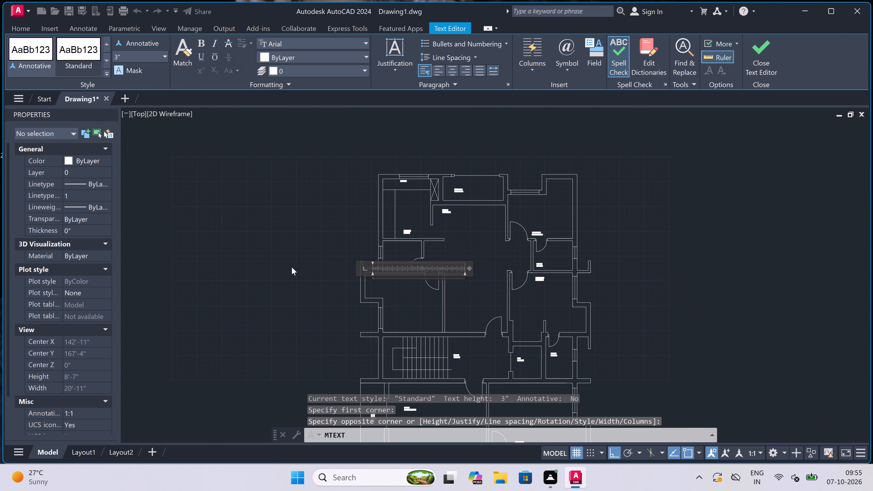
pyautogui.scroll(4, 391, 276)
pyautogui.scroll(3, 317, 286)
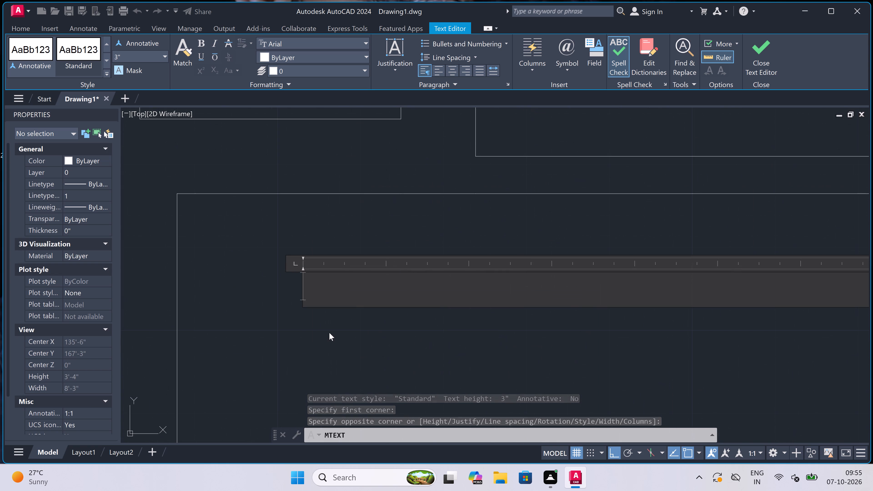
pyautogui.scroll(1, 355, 316)
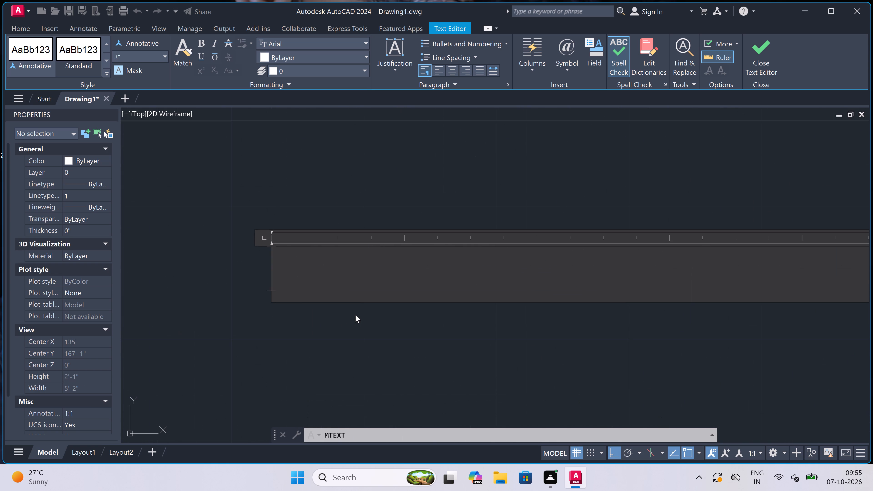
pyautogui.write('BEDROOM')
pyautogui.press('Return')
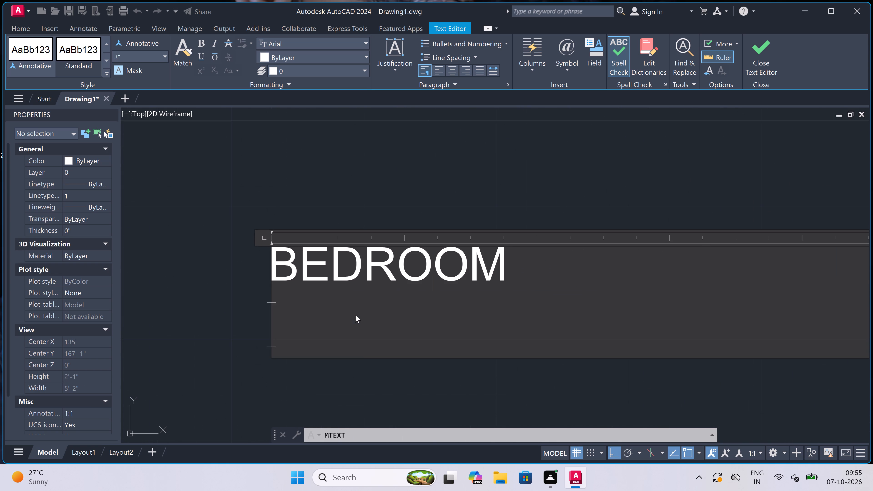
pyautogui.press('1')
pyautogui.write("0'0")
pyautogui.write('"x')
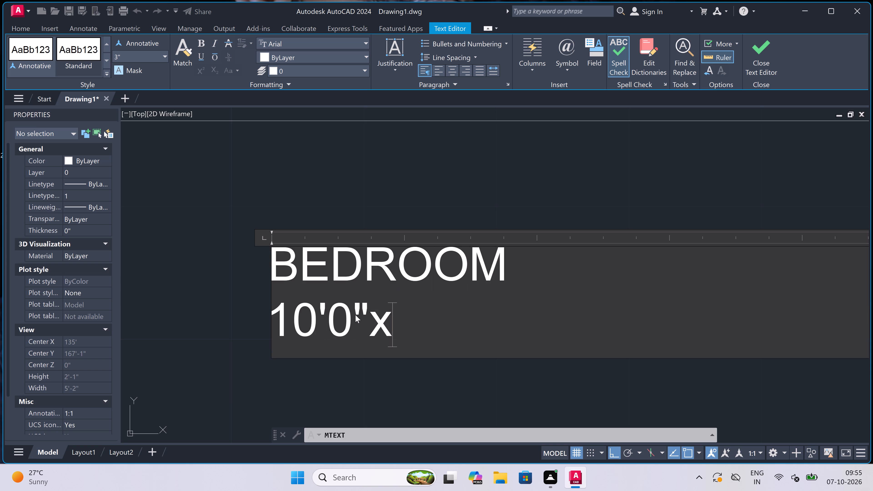
pyautogui.press('1')
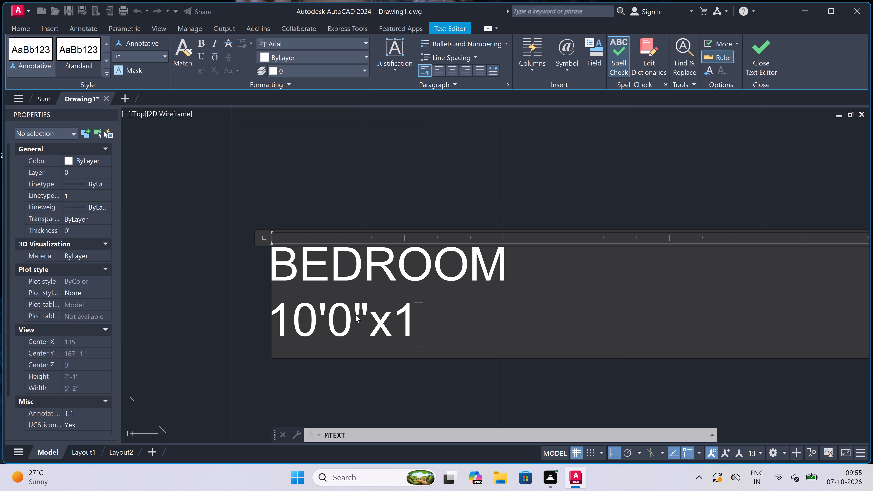
pyautogui.write('0\'0"')
pyautogui.click(222, 268)
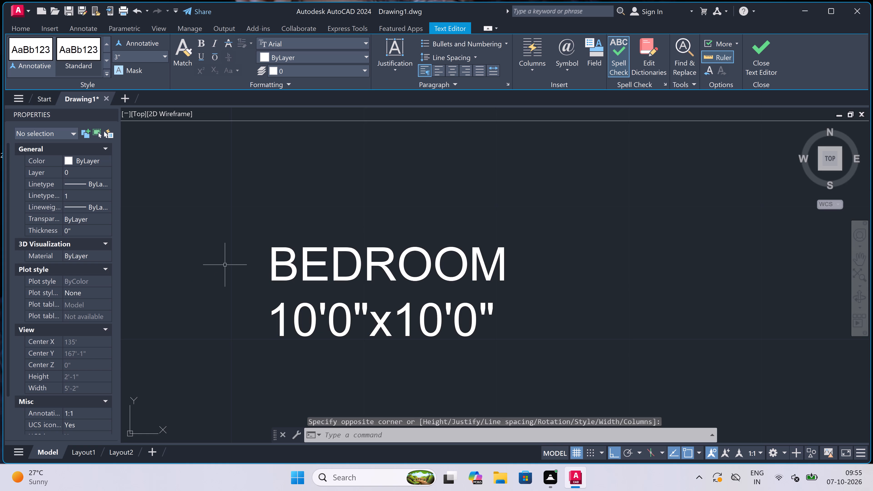
# Add a two-line multiline text label reading TOILET and 5'0"x6'6" in the small room directly south of the kitchen.
pyautogui.scroll(-10, 251, 228)
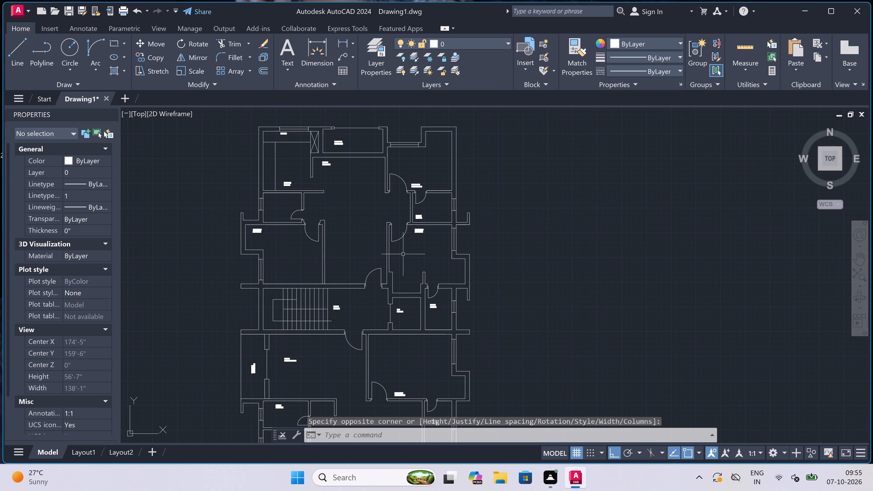
pyautogui.scroll(-1, 356, 243)
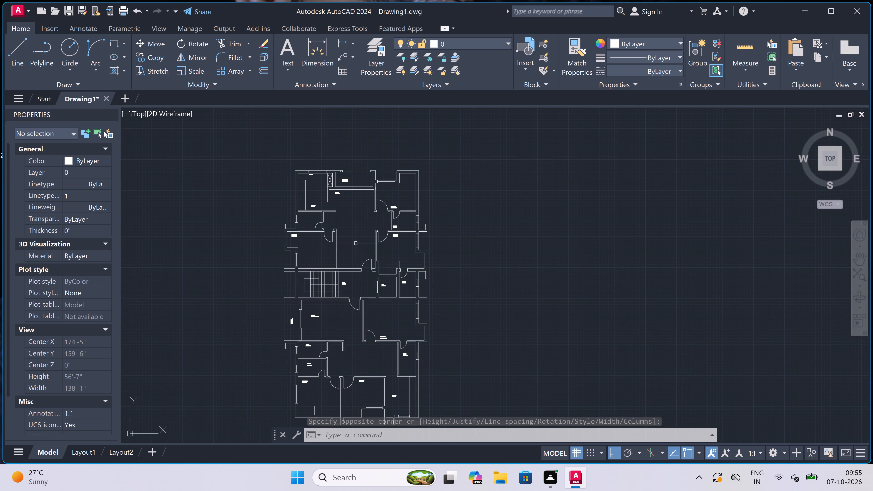
pyautogui.scroll(4, 317, 212)
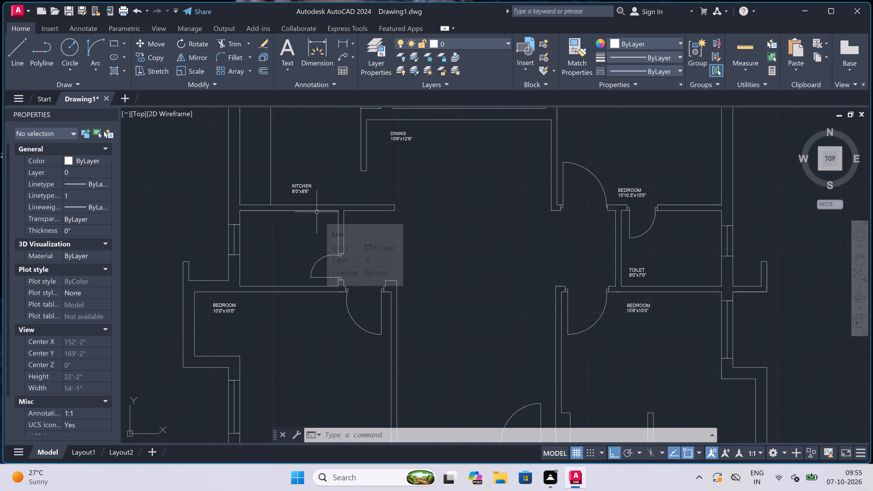
pyautogui.press('space')
pyautogui.scroll(2, 317, 212)
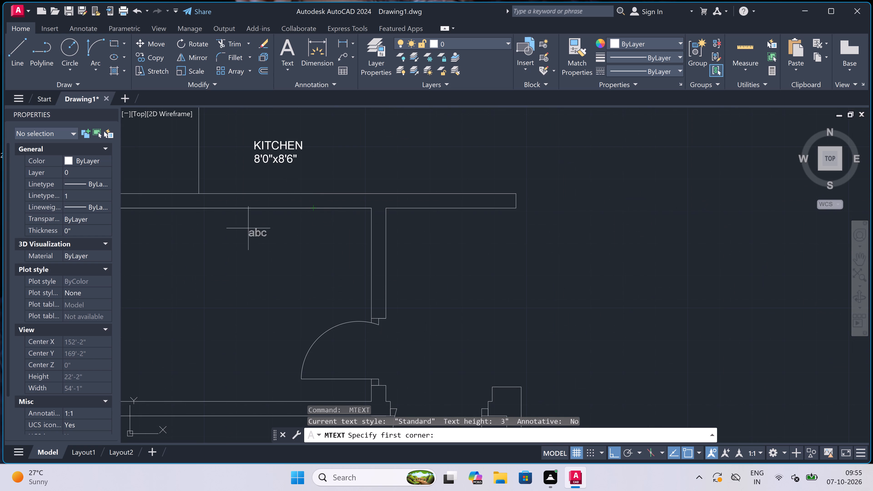
pyautogui.moveTo(167, 229); pyautogui.dragTo(172, 230)
pyautogui.moveTo(554, 267); pyautogui.dragTo(560, 268)
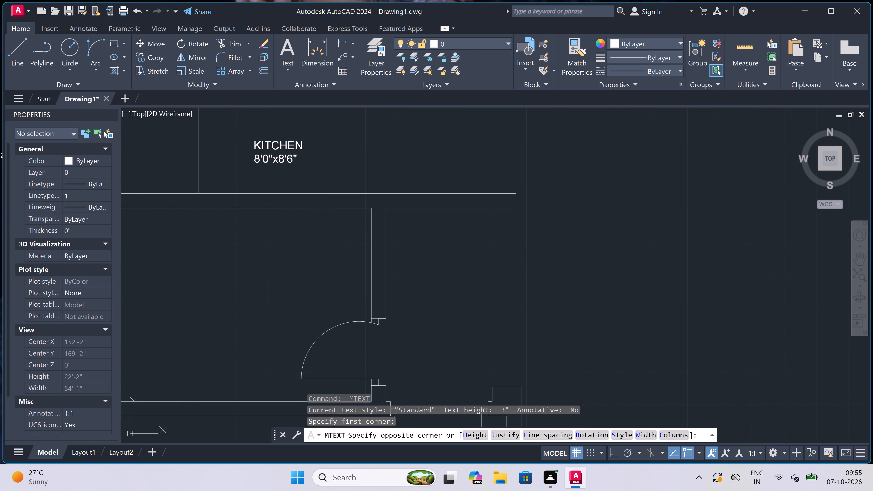
pyautogui.scroll(-3, 171, 261)
pyautogui.scroll(4, 167, 258)
pyautogui.scroll(-2, 167, 258)
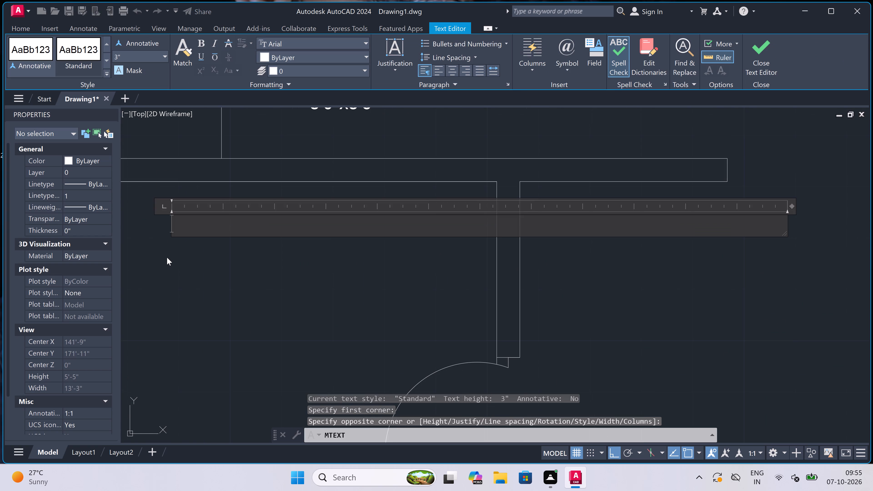
pyautogui.press('t')
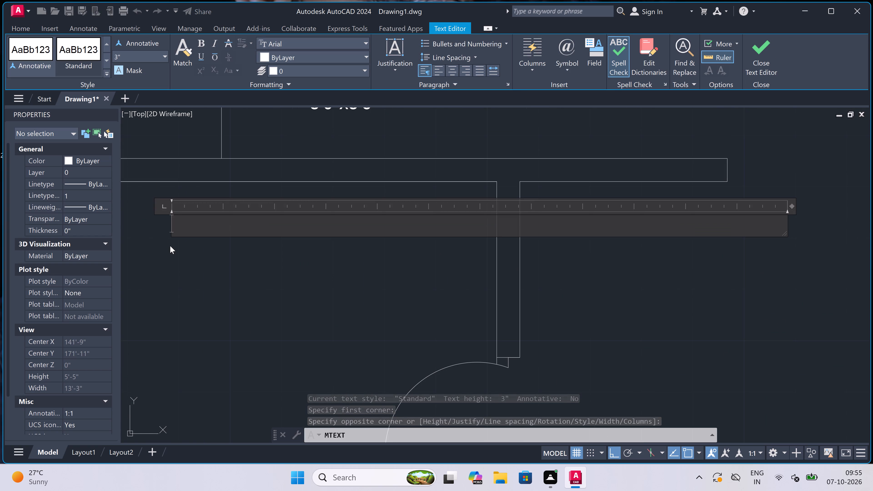
pyautogui.press('BackSpace')
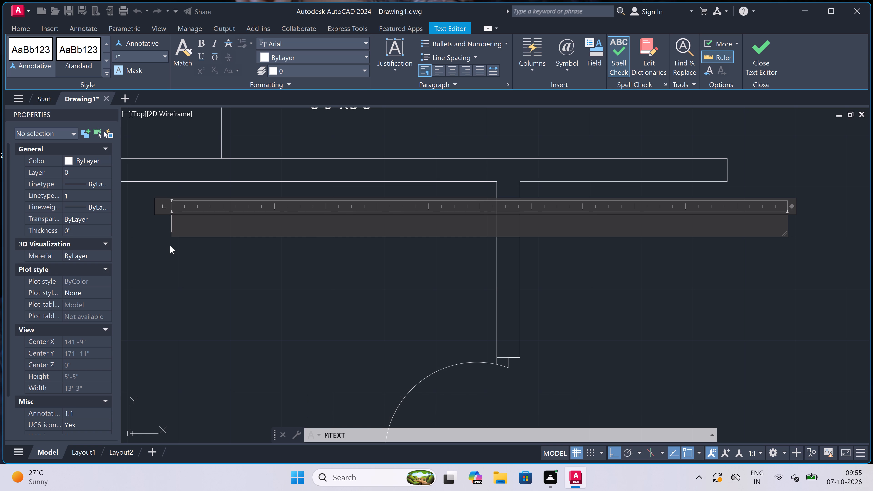
pyautogui.press('t')
pyautogui.write('OILET')
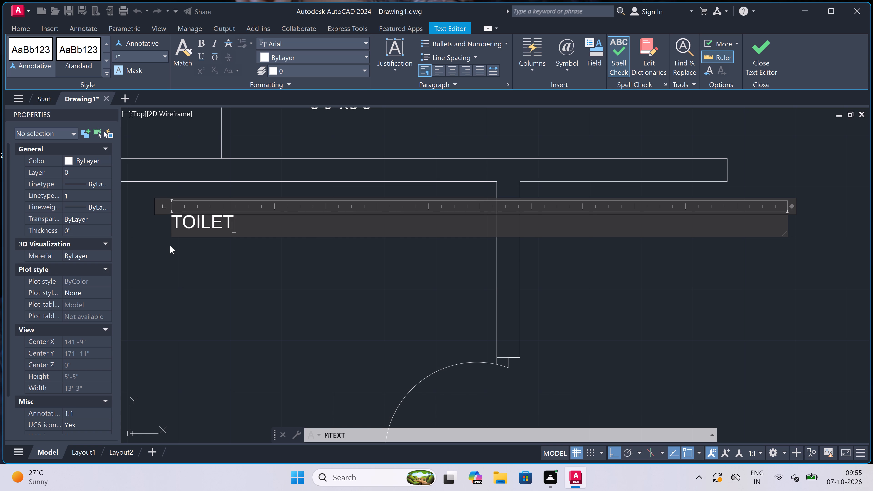
pyautogui.press('Return')
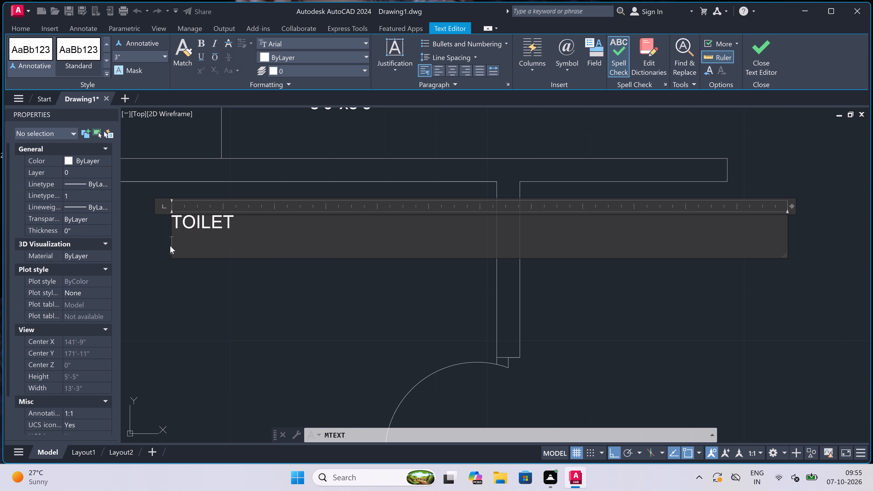
pyautogui.write("5'0")
pyautogui.hotkey('shift', '"')
pyautogui.press('x')
pyautogui.write('6\'6/"')
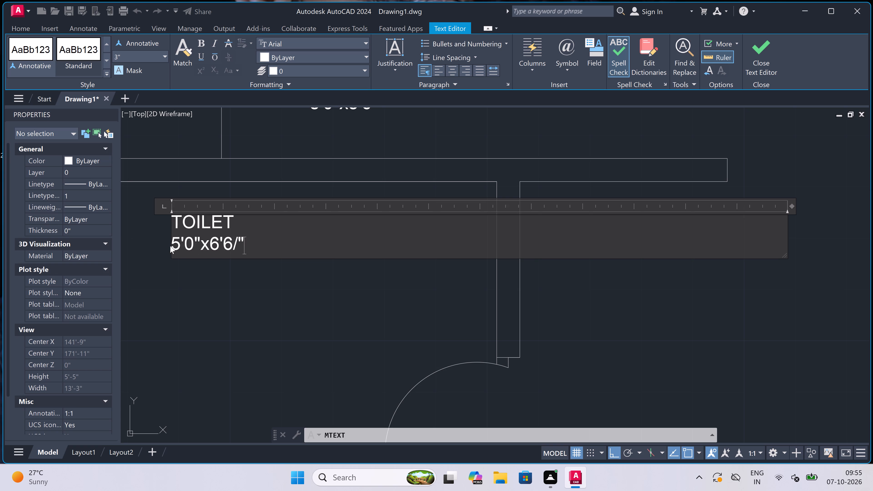
pyautogui.press('BackSpace')
pyautogui.press('BackSpace')
pyautogui.hotkey('shift', '"')
pyautogui.click(214, 328)
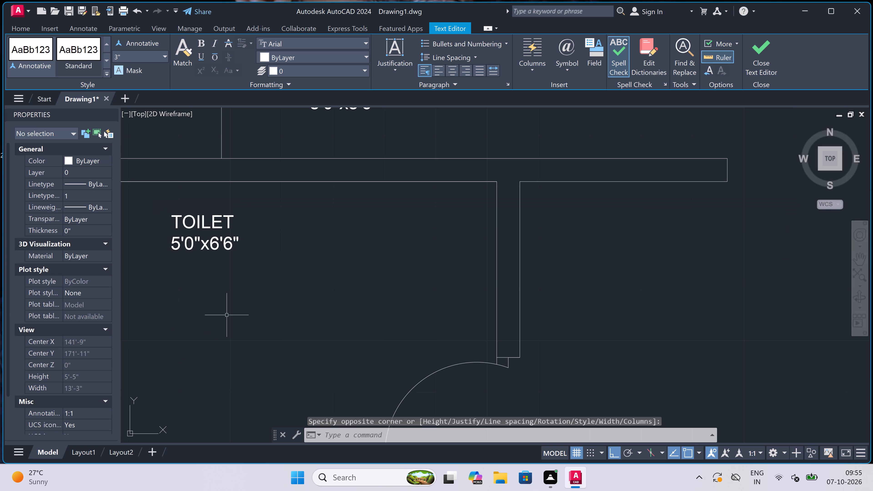
# Add a two-line multiline text label reading LIVING HALL and 10'6"x10'9" in the central space between the two bedrooms north of the staircase.
pyautogui.scroll(-6, 234, 305)
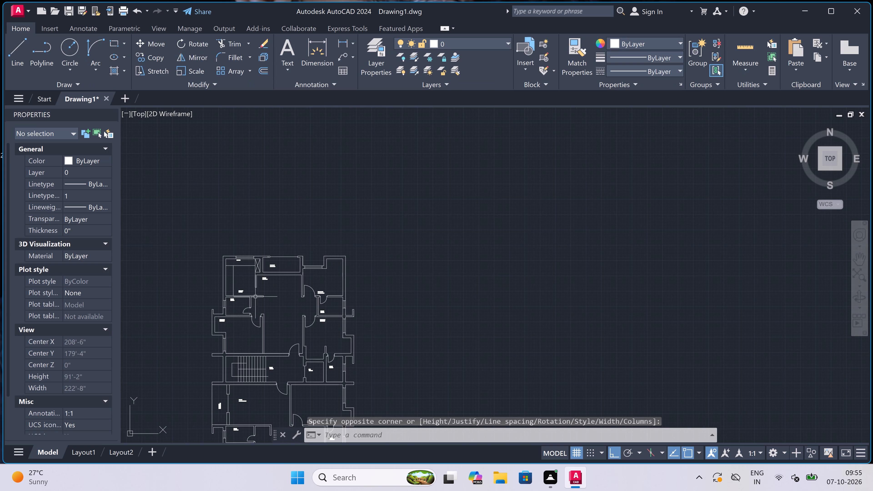
pyautogui.scroll(3, 315, 296)
pyautogui.scroll(-4, 316, 294)
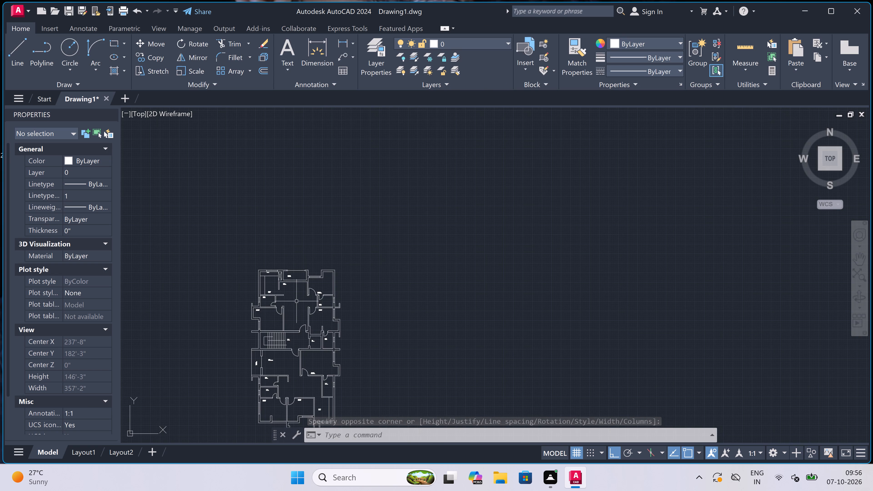
pyautogui.scroll(3, 296, 301)
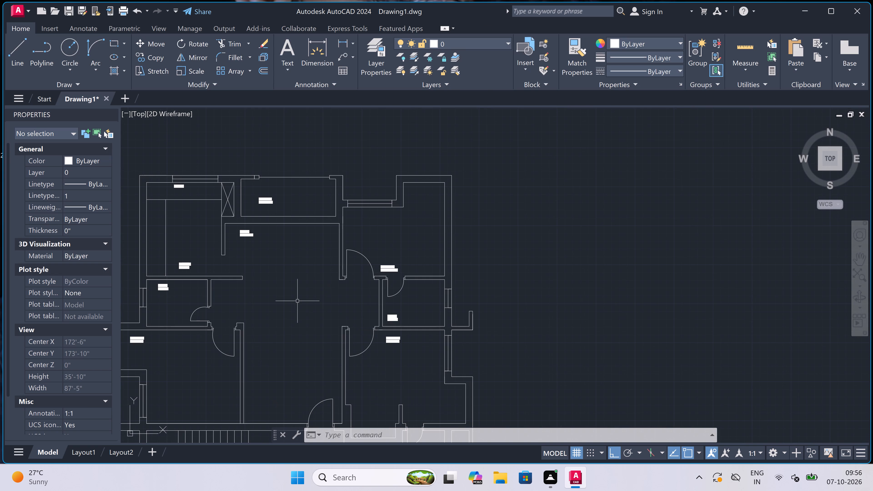
pyautogui.press('space')
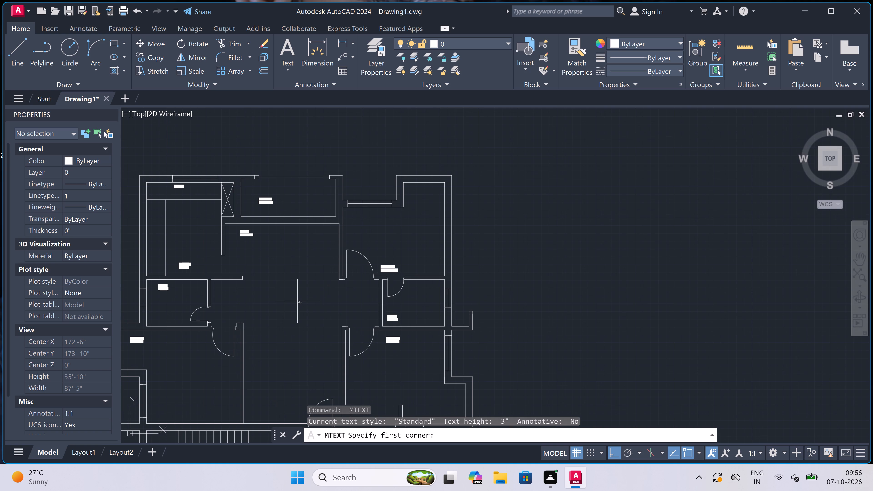
pyautogui.scroll(-3, 297, 301)
pyautogui.scroll(4, 286, 319)
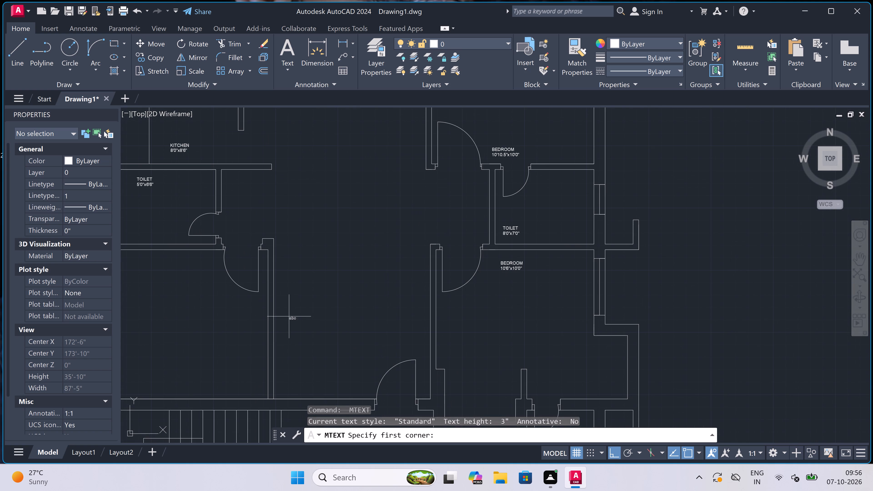
pyautogui.click(331, 273)
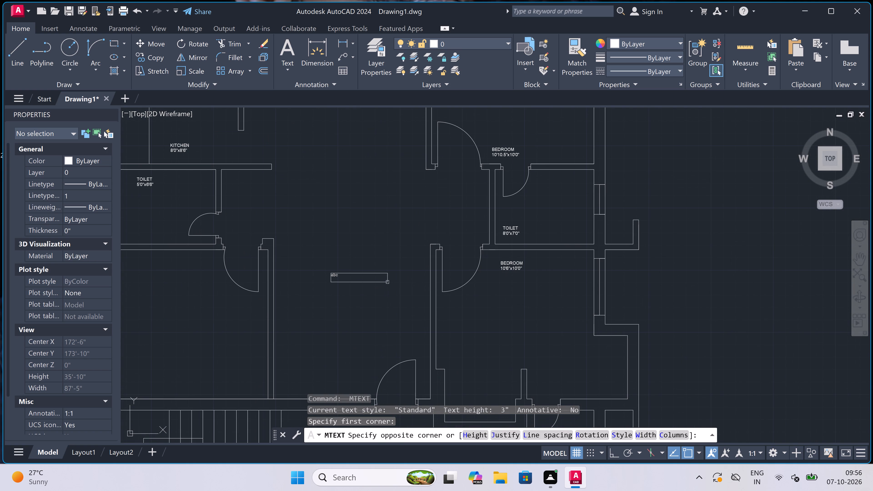
pyautogui.click(651, 284)
pyautogui.scroll(1, 356, 285)
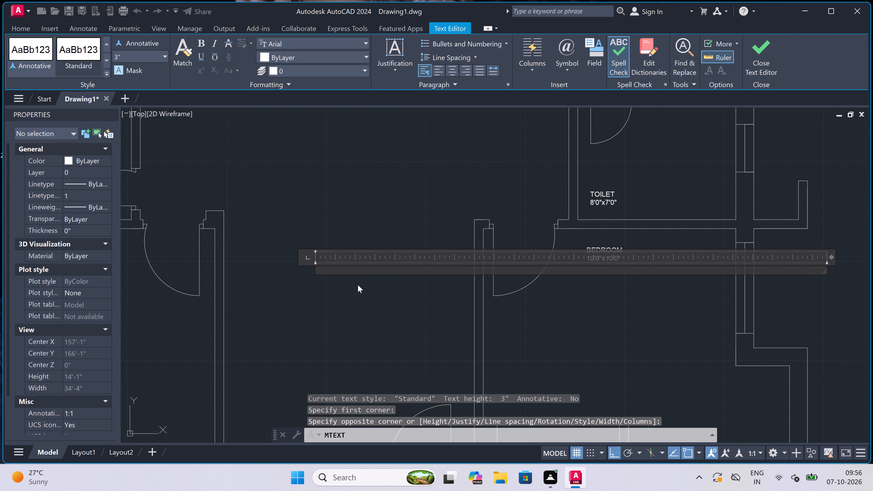
pyautogui.write('LIVIG')
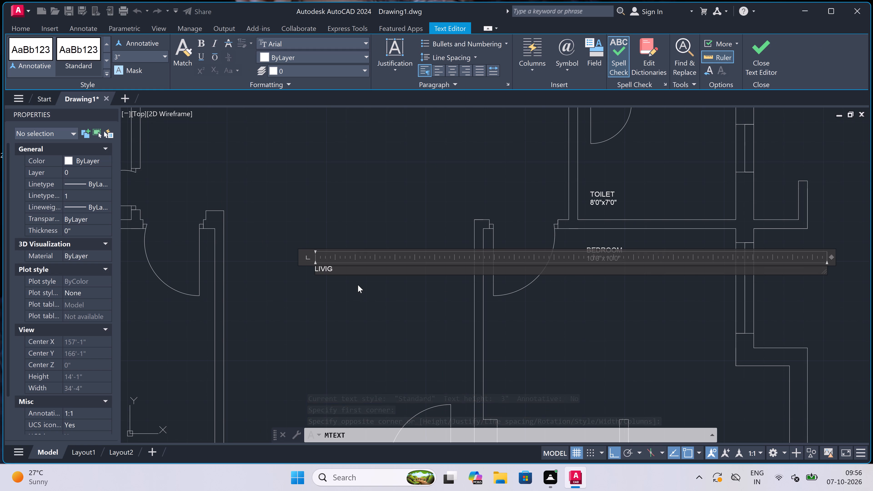
pyautogui.press('BackSpace')
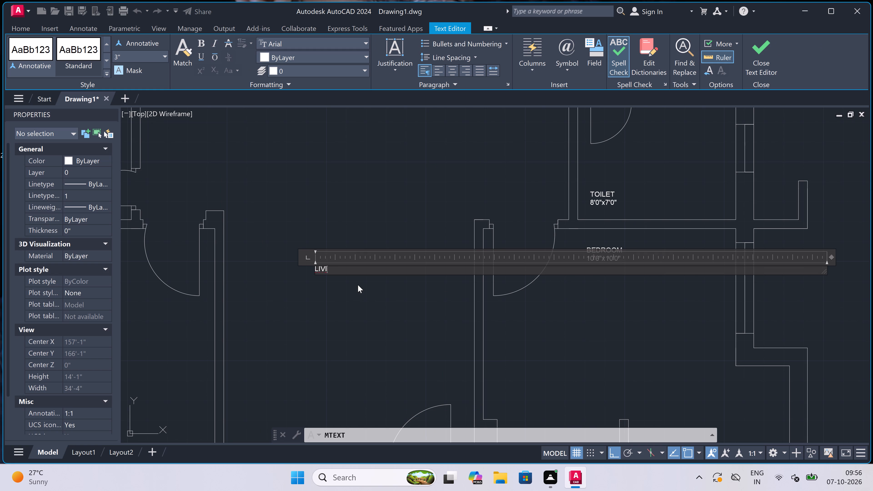
pyautogui.write('NG')
pyautogui.press('space')
pyautogui.write('HALL')
pyautogui.press('Return')
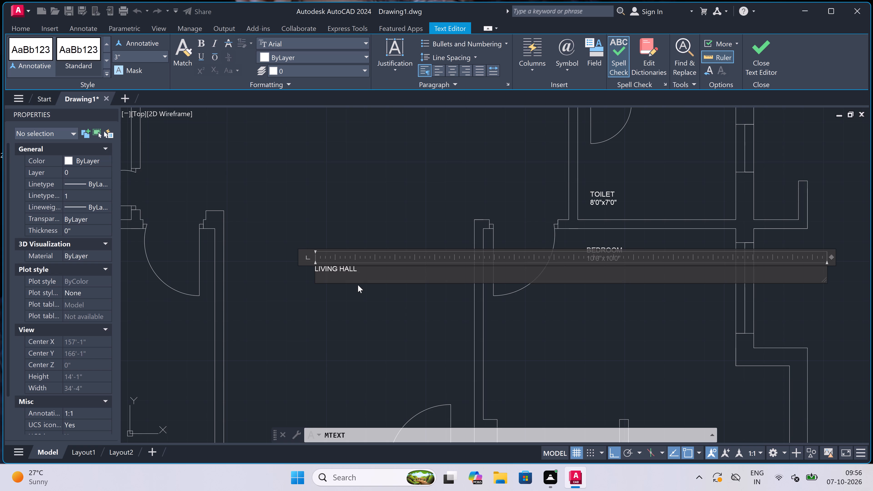
pyautogui.press('1')
pyautogui.write("0'")
pyautogui.press('6')
pyautogui.hotkey('shift', '"')
pyautogui.press('x')
pyautogui.press('1')
pyautogui.write('0\'9"')
pyautogui.click(329, 311)
# Set the text height of all the similar multiline room labels to 5".
pyautogui.scroll(-4, 332, 271)
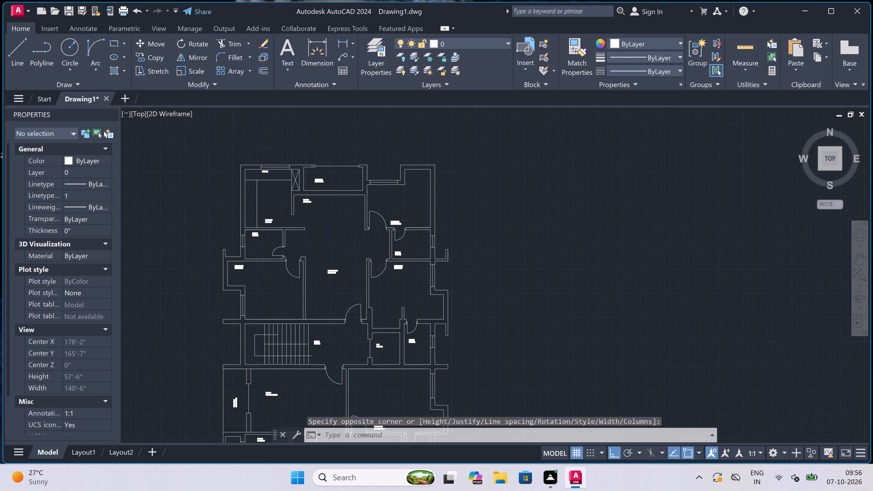
pyautogui.scroll(3, 332, 271)
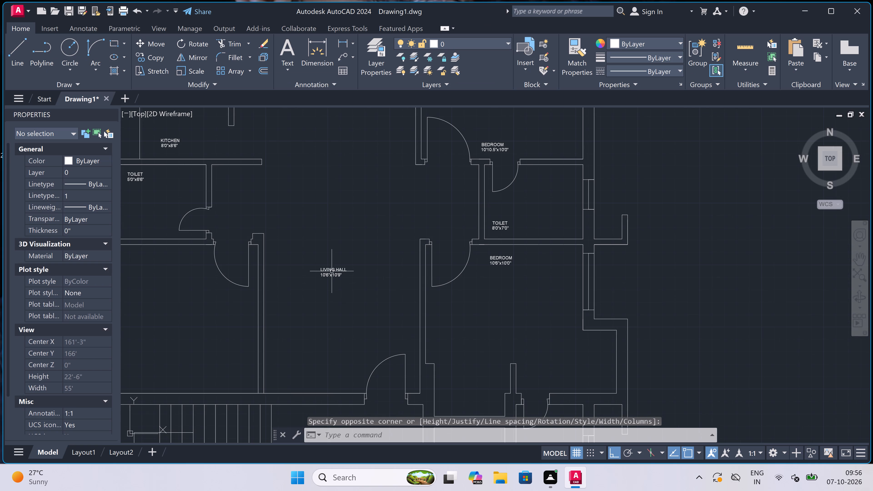
pyautogui.click(332, 271)
pyautogui.rightClick(330, 244)
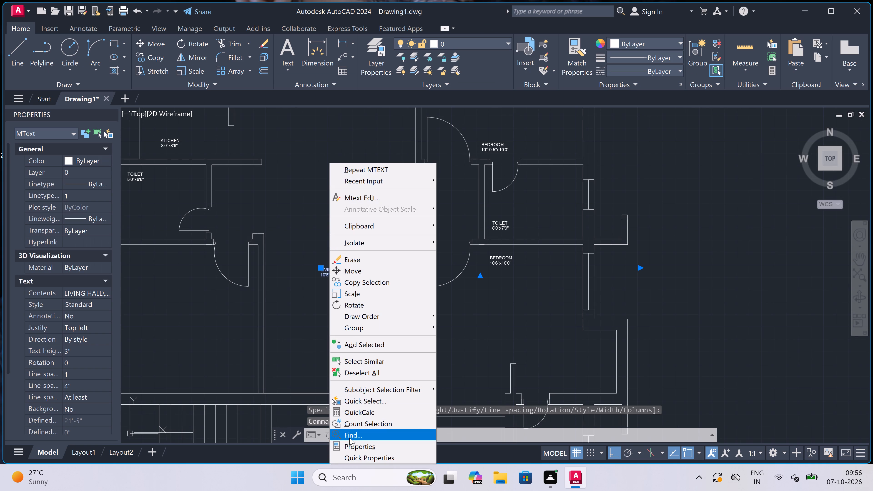
pyautogui.moveTo(347, 444); pyautogui.dragTo(347, 448)
pyautogui.rightClick(366, 251)
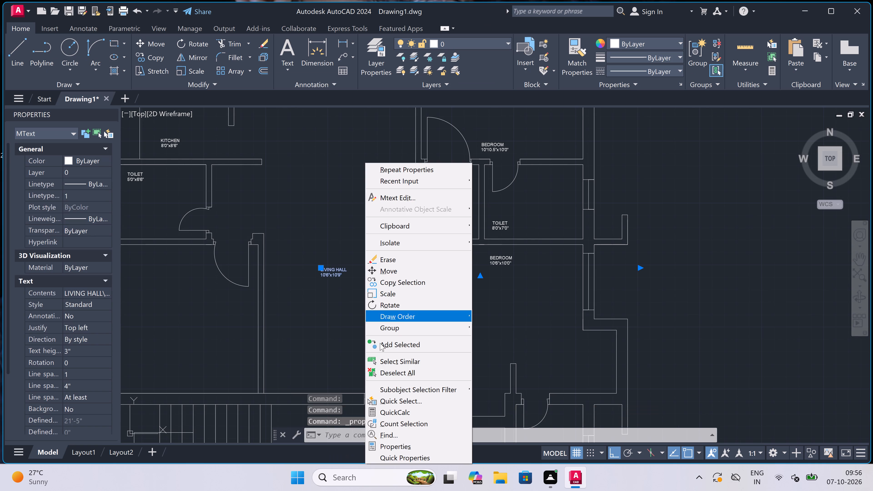
pyautogui.click(387, 363)
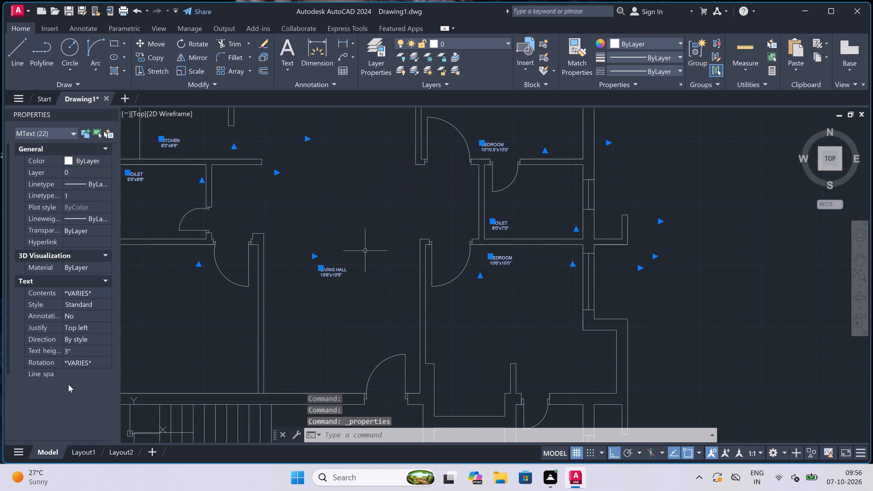
pyautogui.click(99, 362)
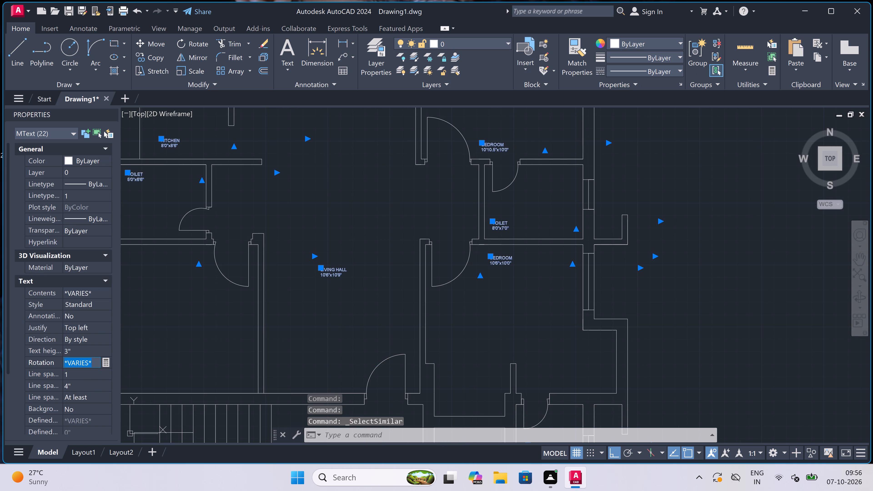
pyautogui.press('BackSpace')
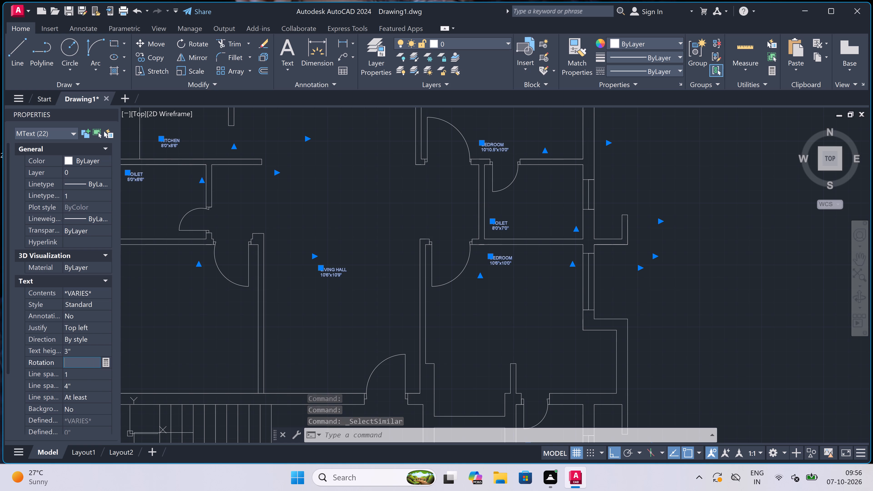
pyautogui.click(103, 348)
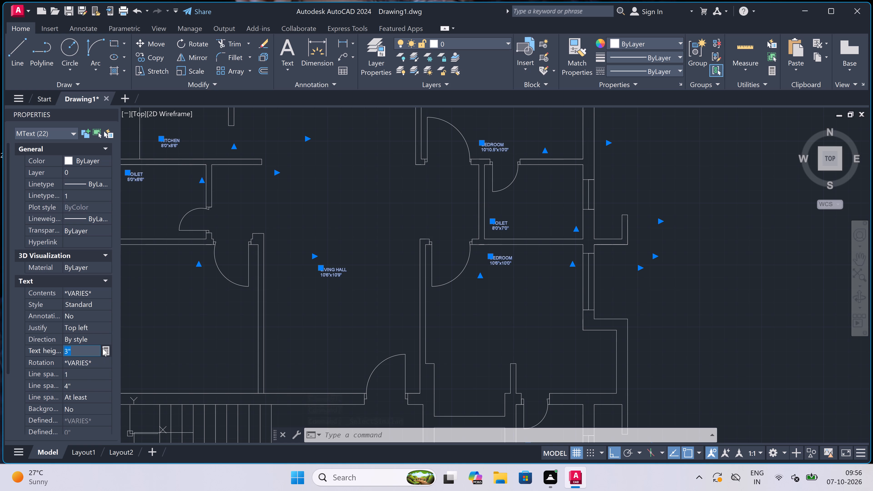
pyautogui.press('BackSpace')
pyautogui.press('5')
pyautogui.hotkey('shift', '"')
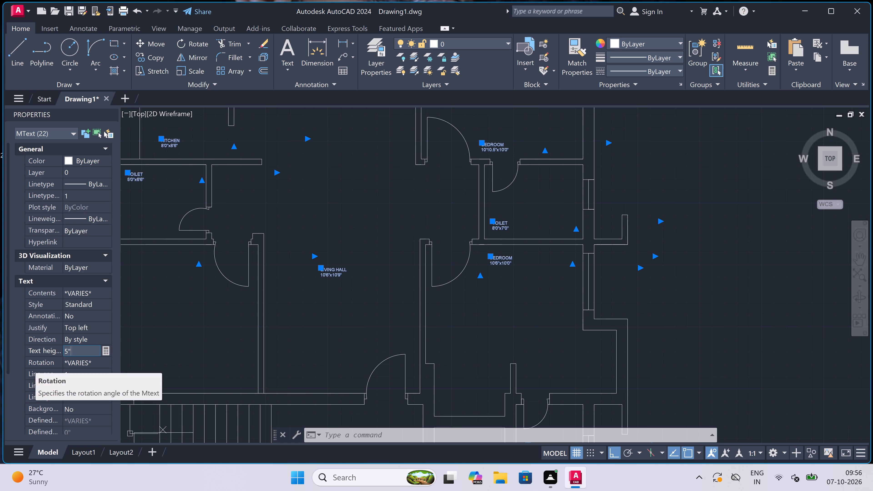
pyautogui.click(178, 336)
pyautogui.scroll(-2, 318, 300)
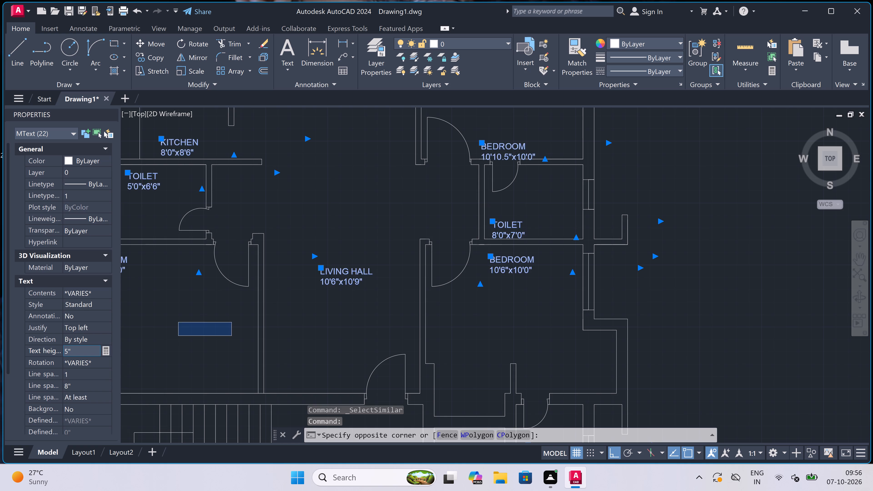
pyautogui.scroll(-2, 318, 300)
pyautogui.press('Escape')
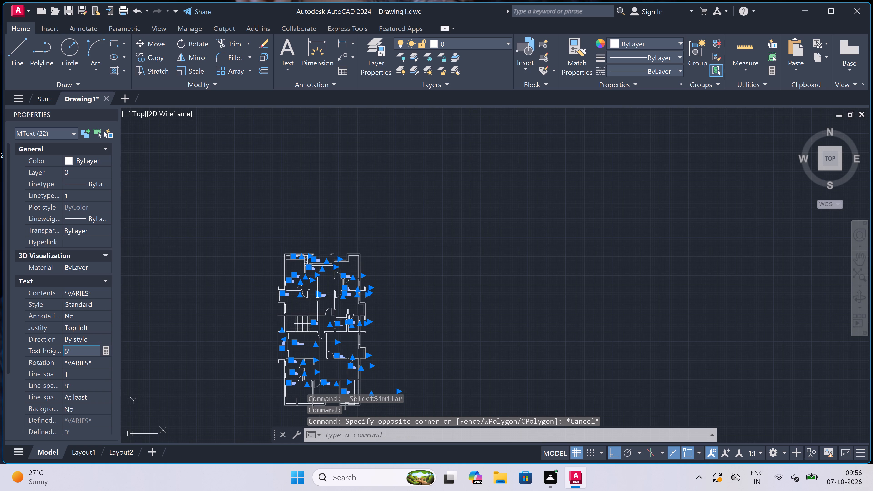
pyautogui.press('Escape')
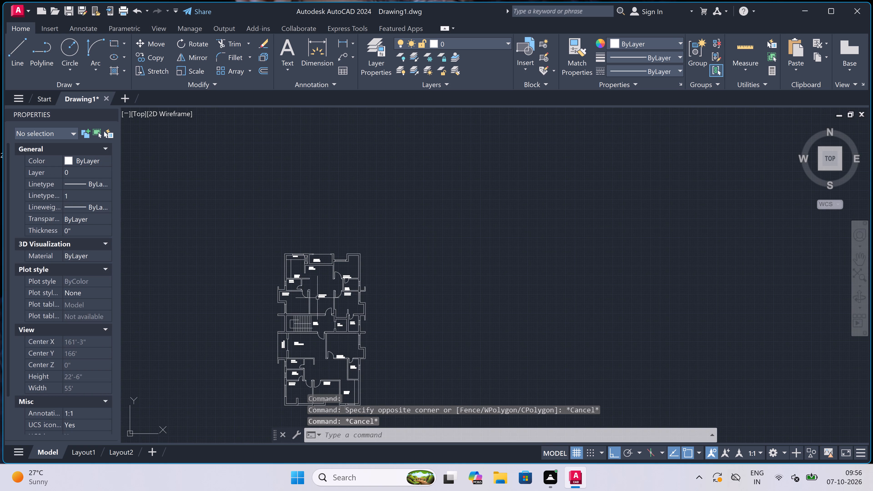
# Rotate the KITCHEN 8'0"x8'6" label 90° so it reads vertically.
pyautogui.scroll(2, 308, 252)
pyautogui.scroll(1, 283, 285)
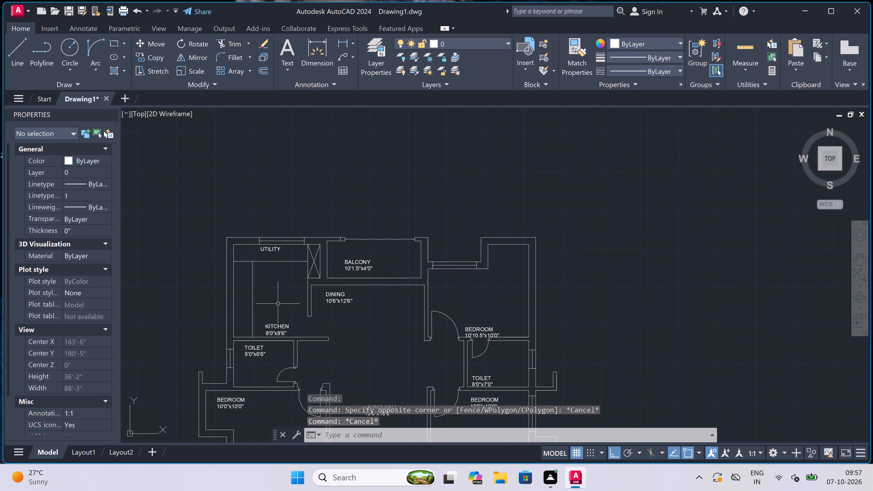
pyautogui.scroll(1, 273, 331)
pyautogui.click(273, 327)
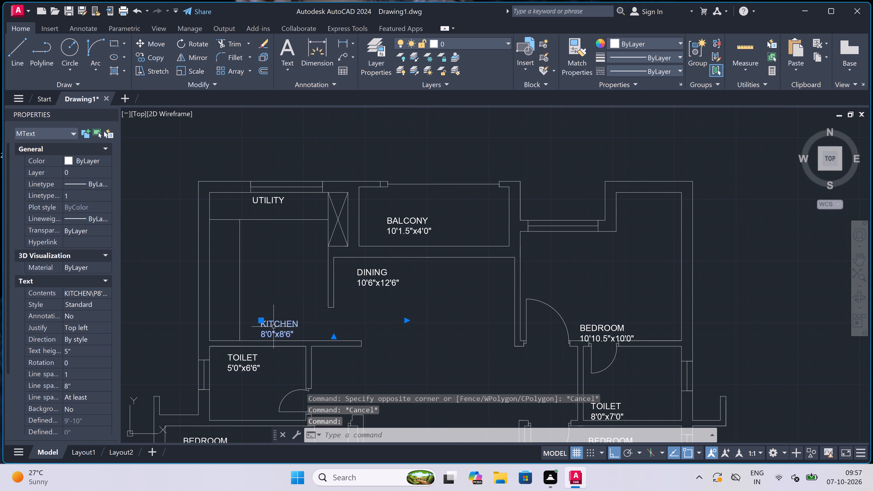
pyautogui.click(192, 40)
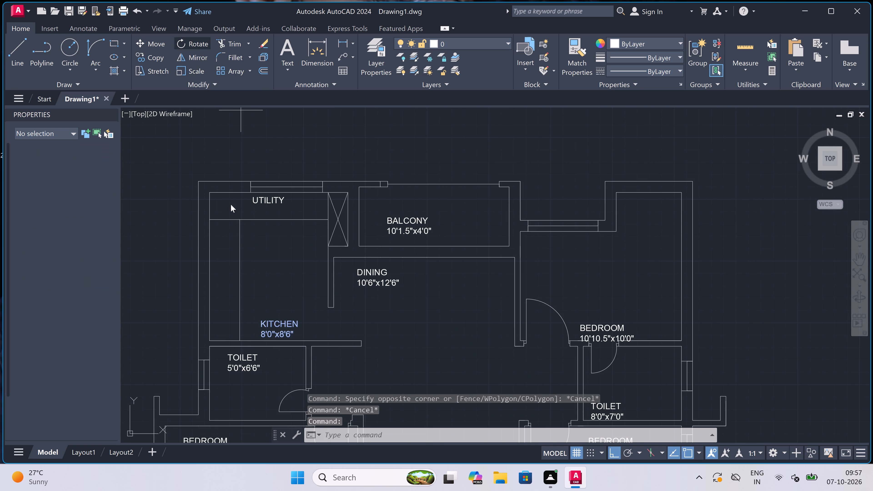
pyautogui.click(267, 330)
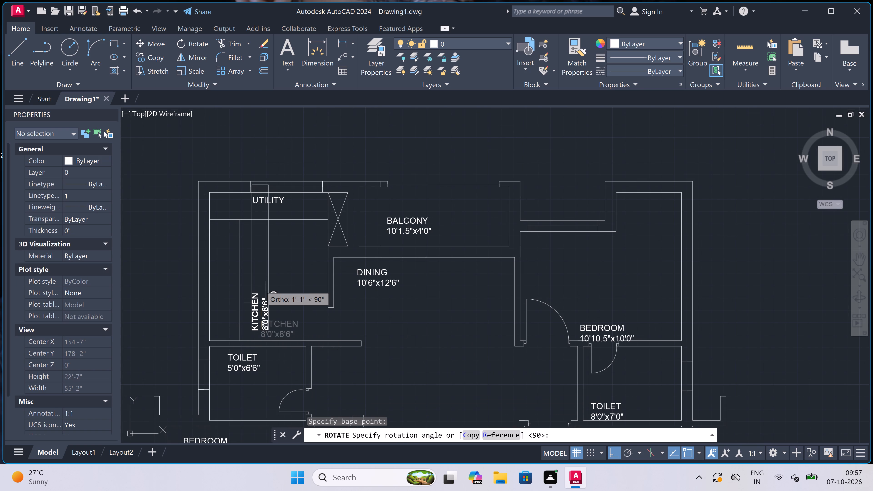
pyautogui.click(265, 280)
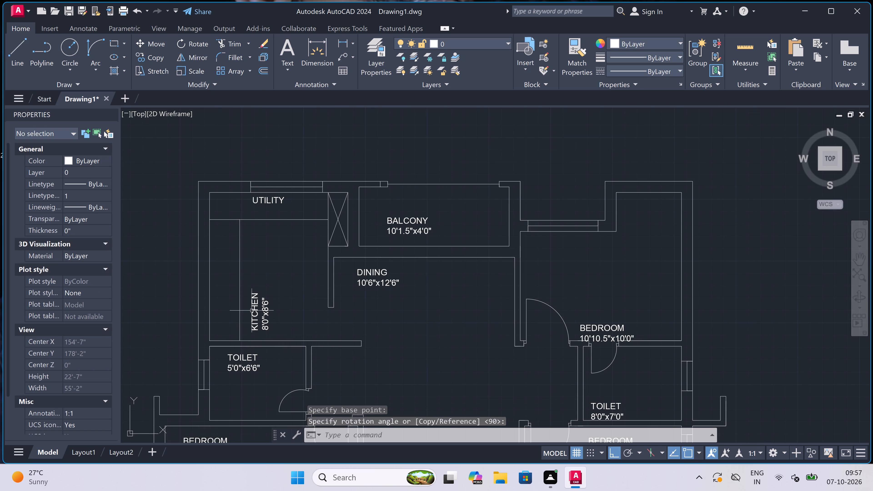
# Move the rotated KITCHEN label slightly north, keeping it in line beside the counter.
pyautogui.click(252, 311)
pyautogui.click(251, 329)
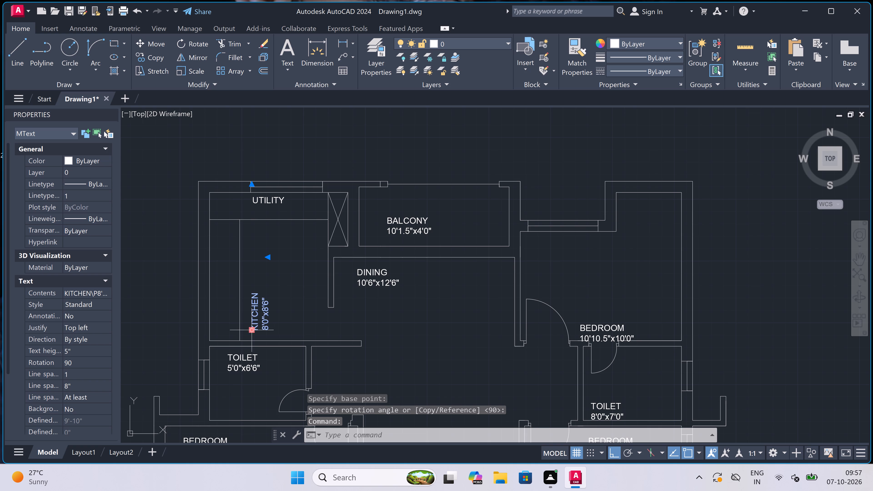
pyautogui.click(258, 302)
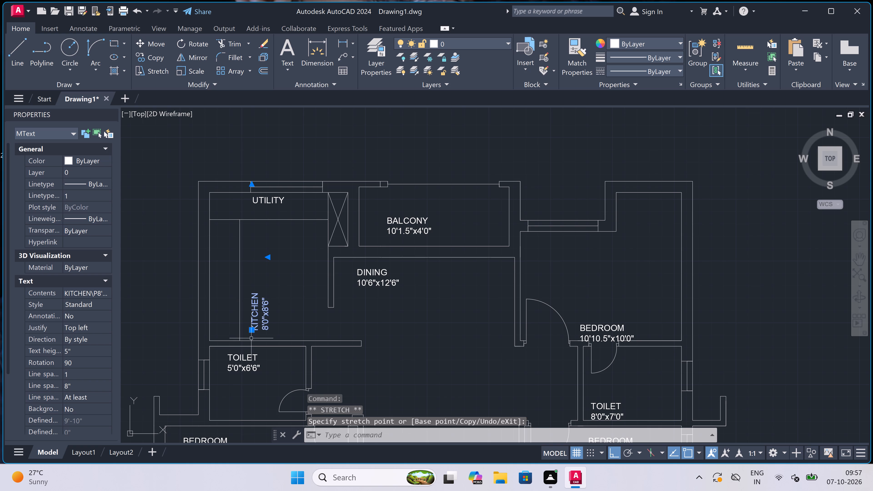
pyautogui.click(251, 338)
pyautogui.click(252, 332)
pyautogui.click(251, 332)
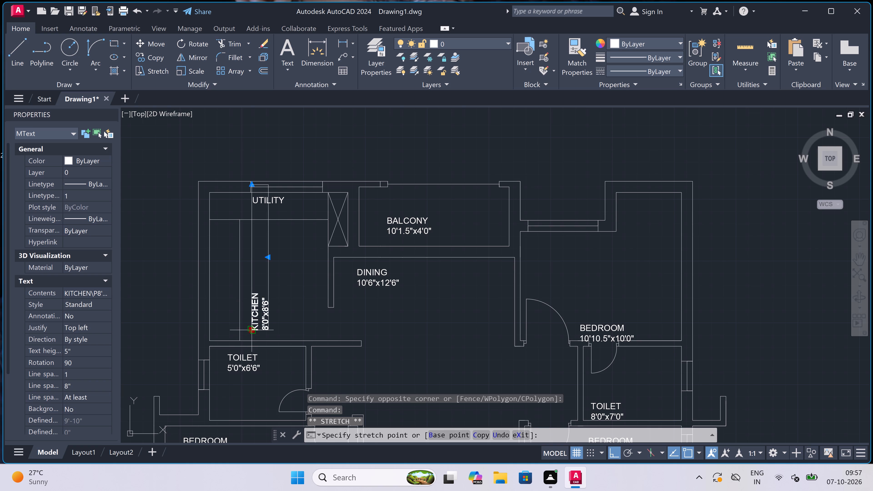
pyautogui.scroll(4, 257, 310)
pyautogui.click(257, 309)
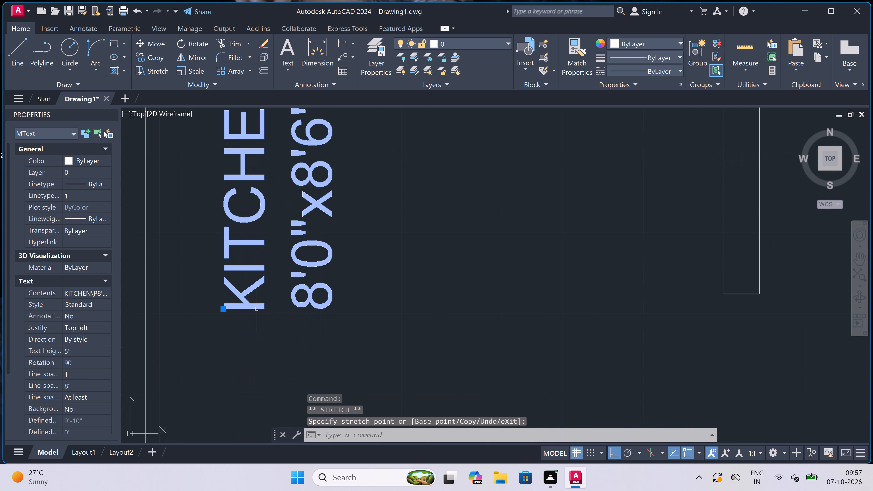
pyautogui.press('Escape')
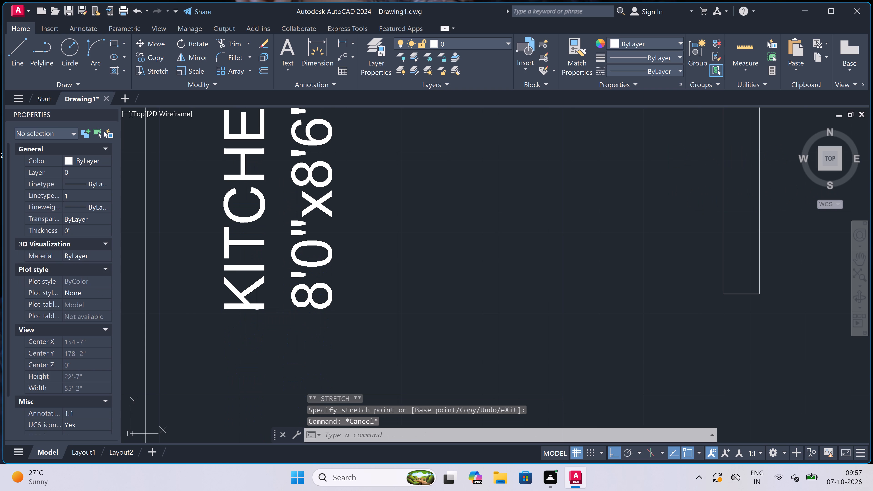
# Move the BEDROOM 10'10.5"x10'0" label slightly north so it clears the bedroom's south wall.
pyautogui.scroll(-6, 257, 308)
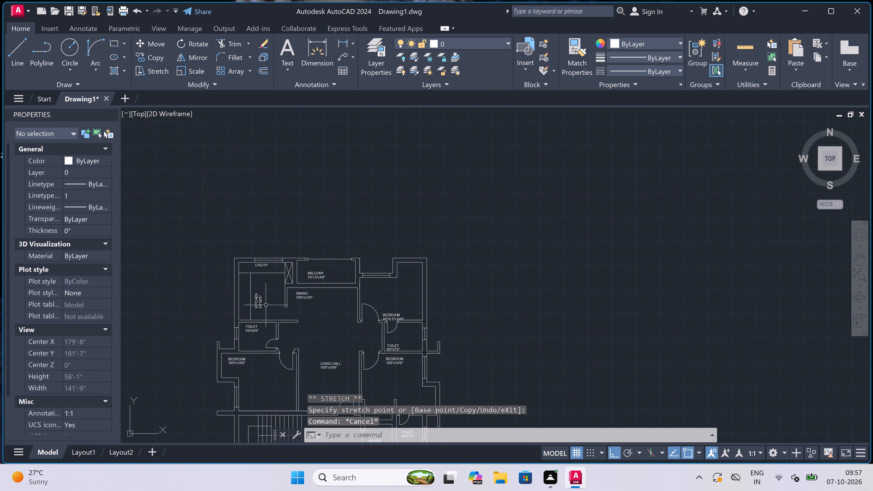
pyautogui.scroll(-1, 282, 296)
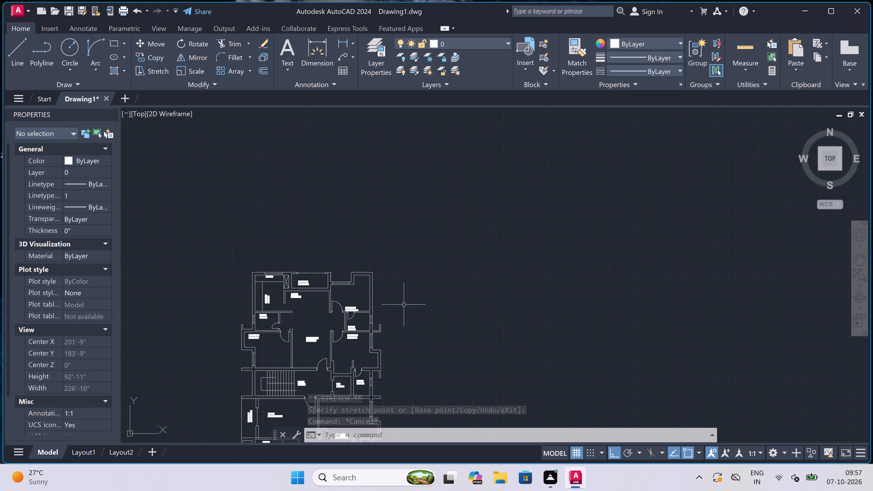
pyautogui.scroll(3, 383, 298)
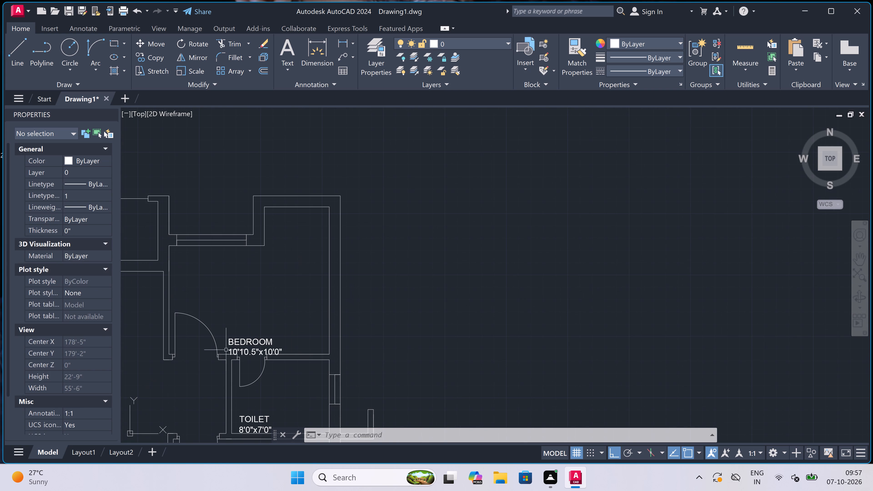
pyautogui.scroll(1, 229, 343)
pyautogui.click(237, 339)
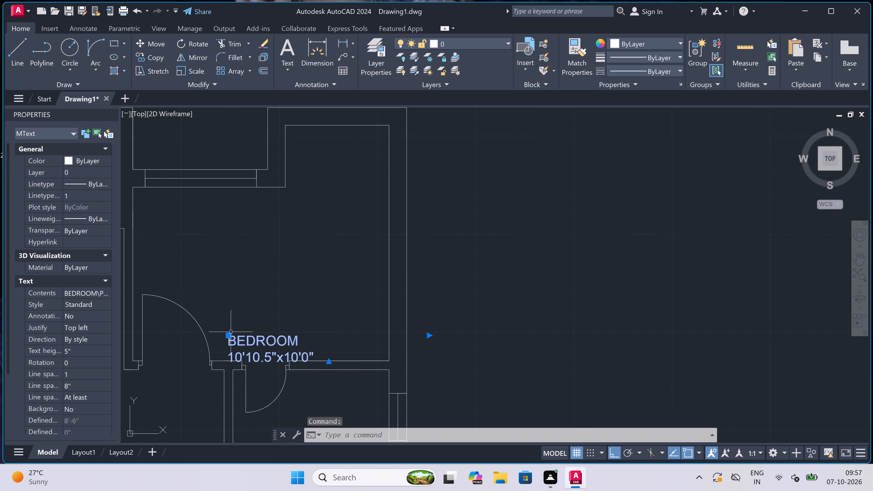
pyautogui.click(230, 334)
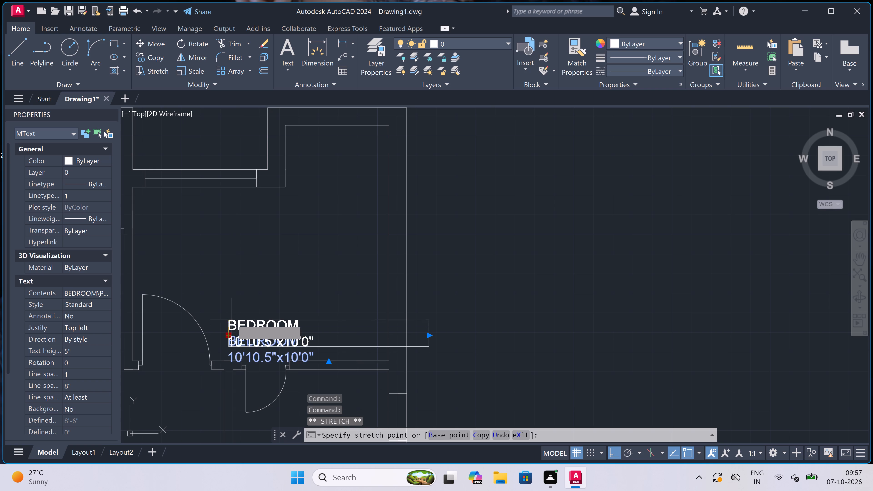
pyautogui.moveTo(232, 320); pyautogui.dragTo(227, 326)
pyautogui.scroll(-3, 267, 323)
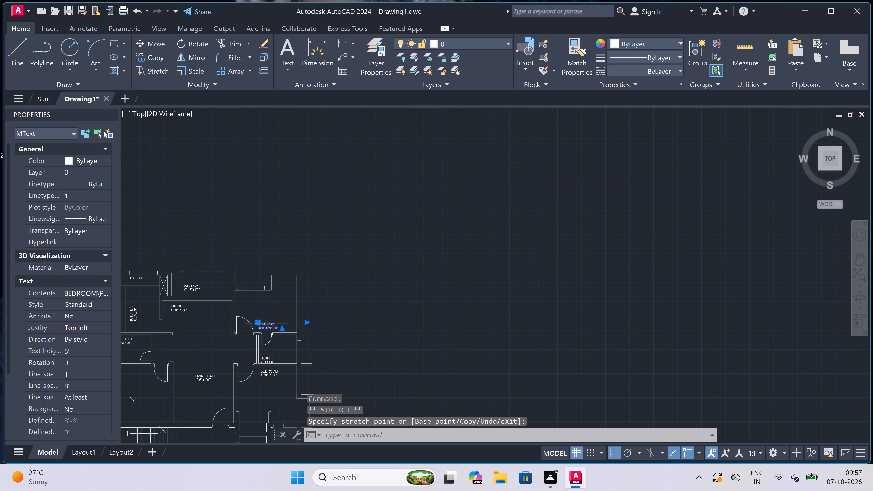
pyautogui.press('Escape')
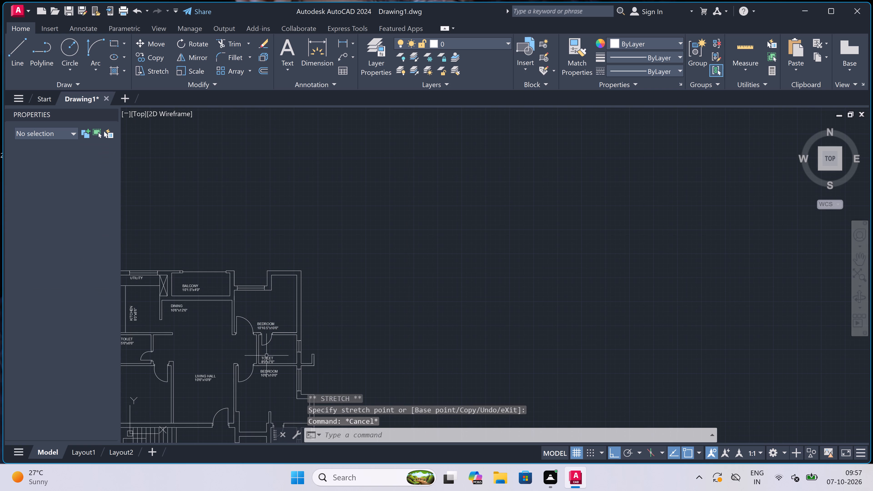
# Move the TOILET 8'0"x7'0" label slightly north, away from the toilet's south wall.
pyautogui.scroll(3, 265, 359)
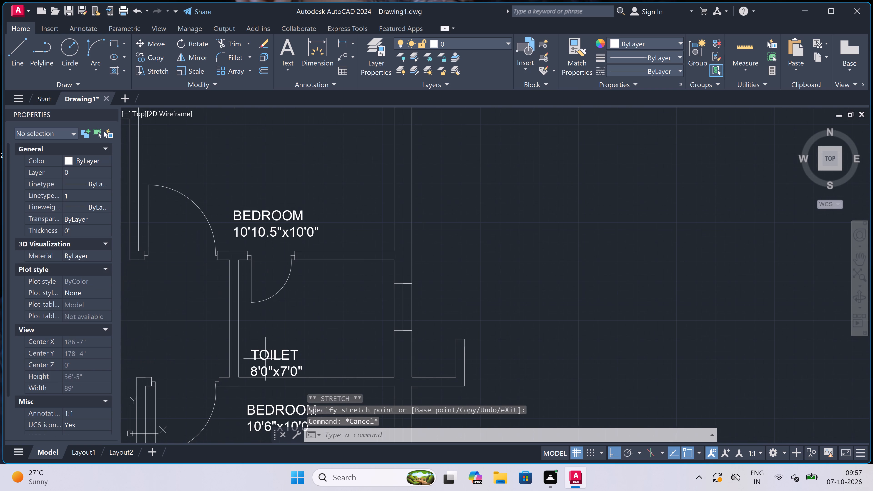
pyautogui.click(265, 352)
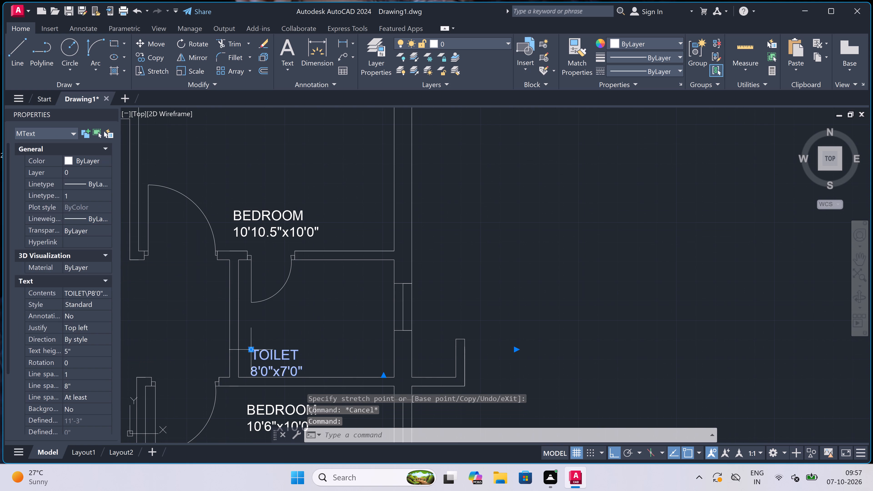
pyautogui.click(250, 347)
pyautogui.click(249, 335)
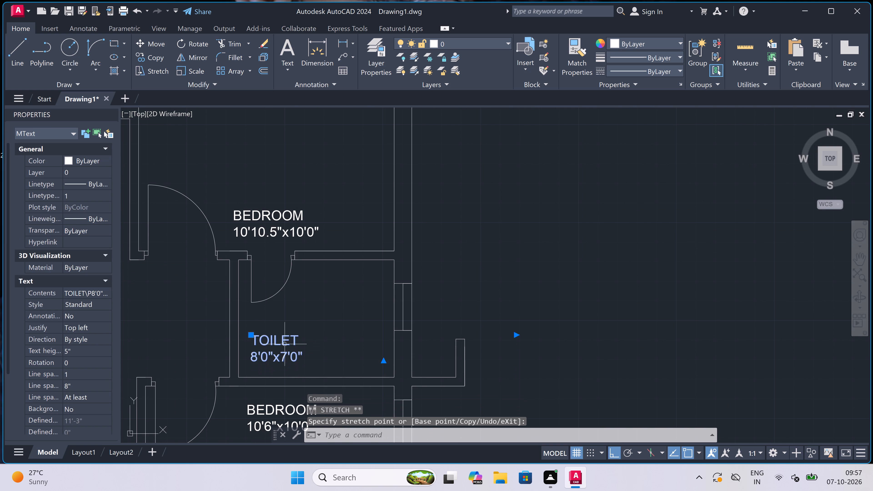
pyautogui.press('Escape')
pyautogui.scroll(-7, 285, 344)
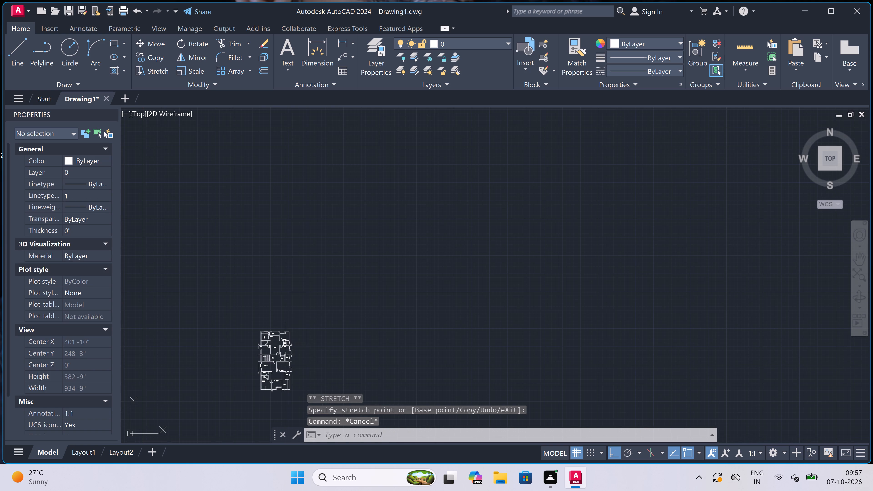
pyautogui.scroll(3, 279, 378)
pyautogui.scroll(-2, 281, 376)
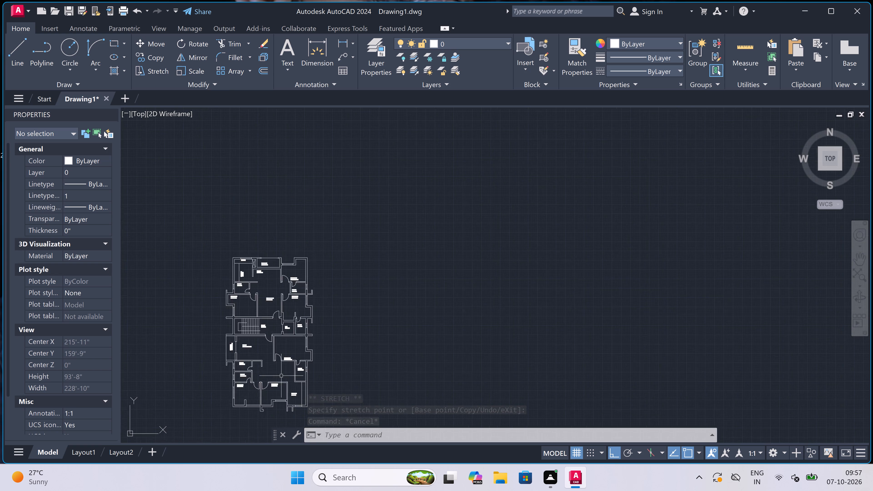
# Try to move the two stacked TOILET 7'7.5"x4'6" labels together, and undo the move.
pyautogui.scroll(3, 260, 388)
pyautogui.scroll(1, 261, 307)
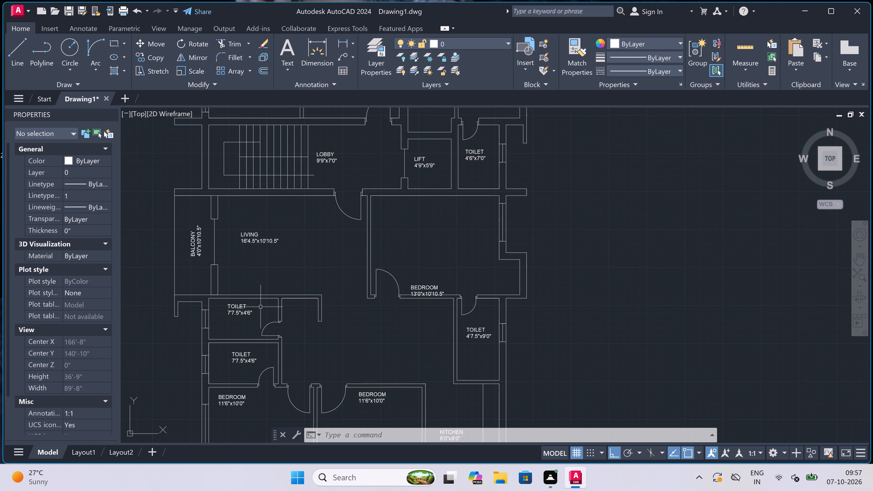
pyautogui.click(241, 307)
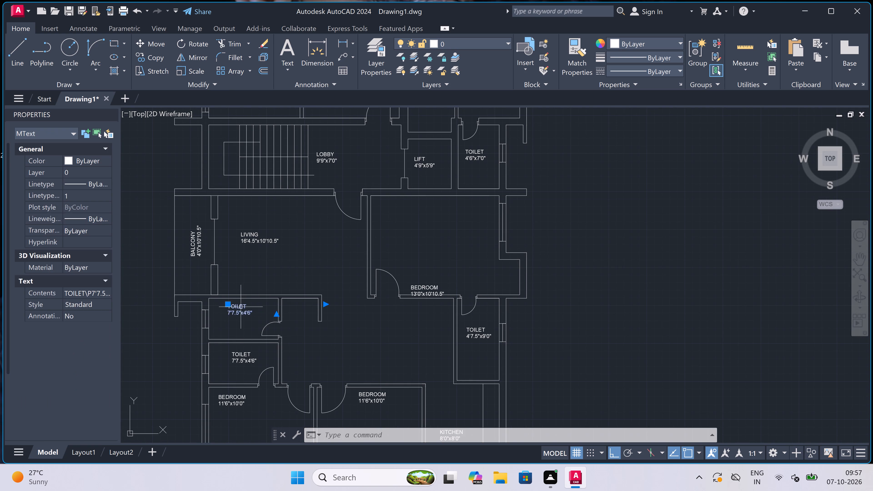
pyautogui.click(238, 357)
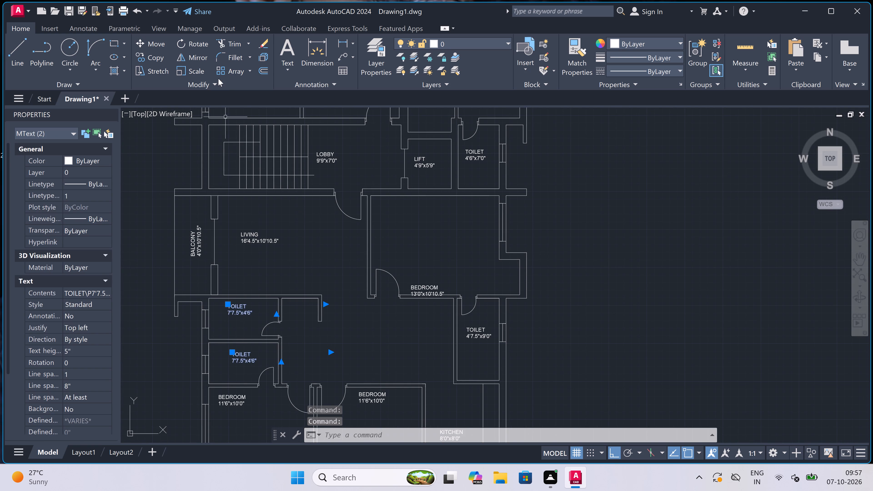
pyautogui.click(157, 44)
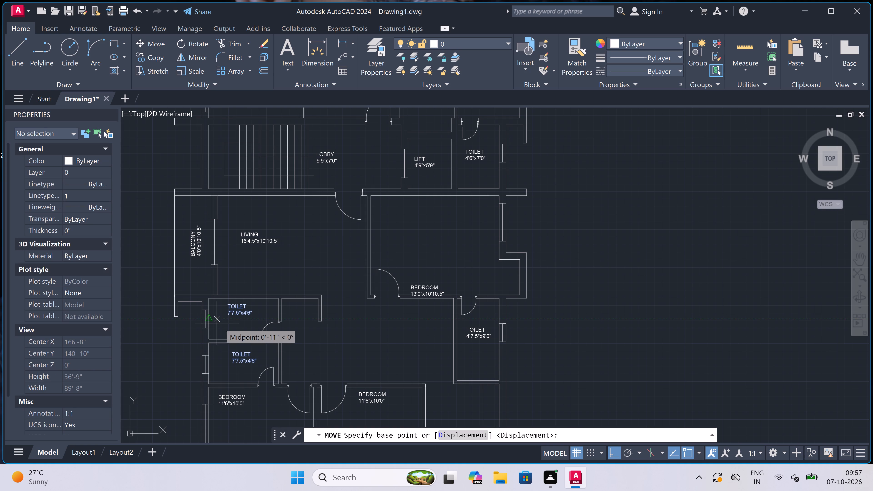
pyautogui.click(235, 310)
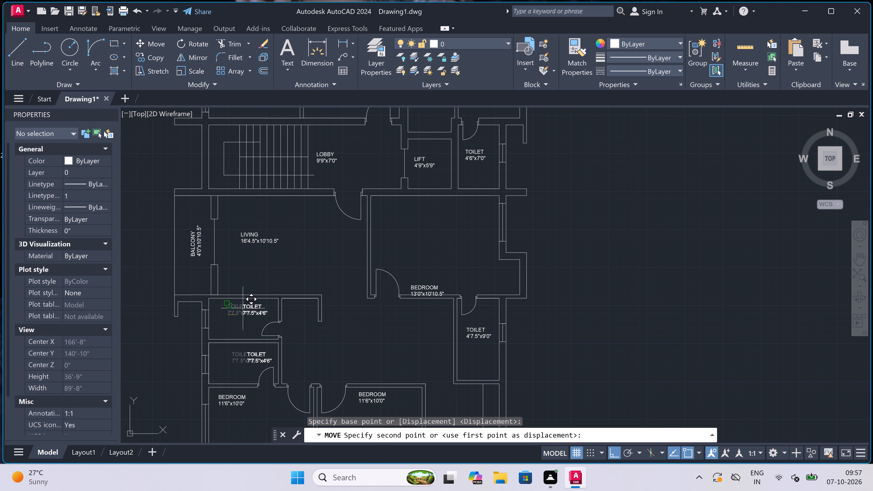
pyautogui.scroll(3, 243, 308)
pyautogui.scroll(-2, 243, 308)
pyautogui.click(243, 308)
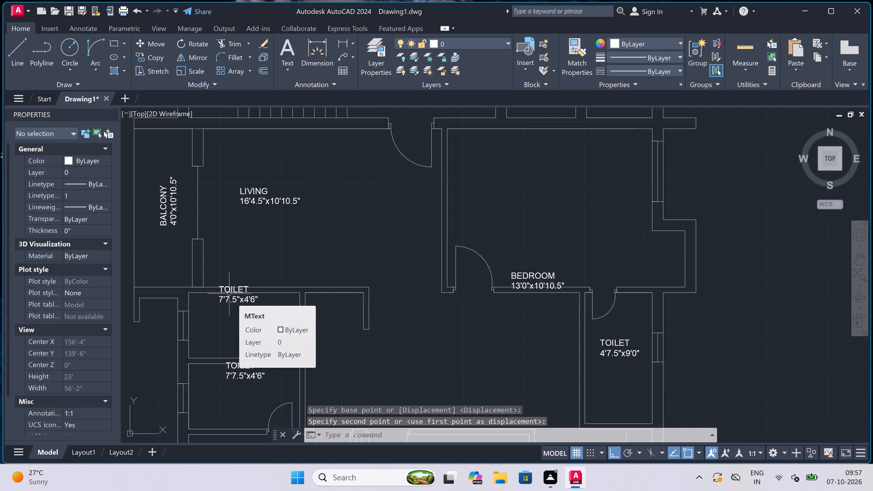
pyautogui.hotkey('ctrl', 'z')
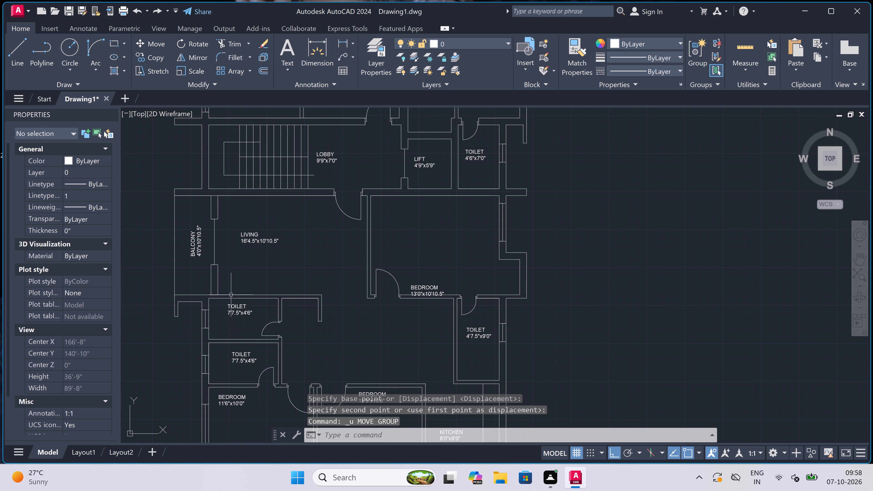
# Move the TOILET 7'7.5"x4'6" label in the northern of the two stacked toilets east within its room.
pyautogui.scroll(2, 227, 307)
pyautogui.click(229, 302)
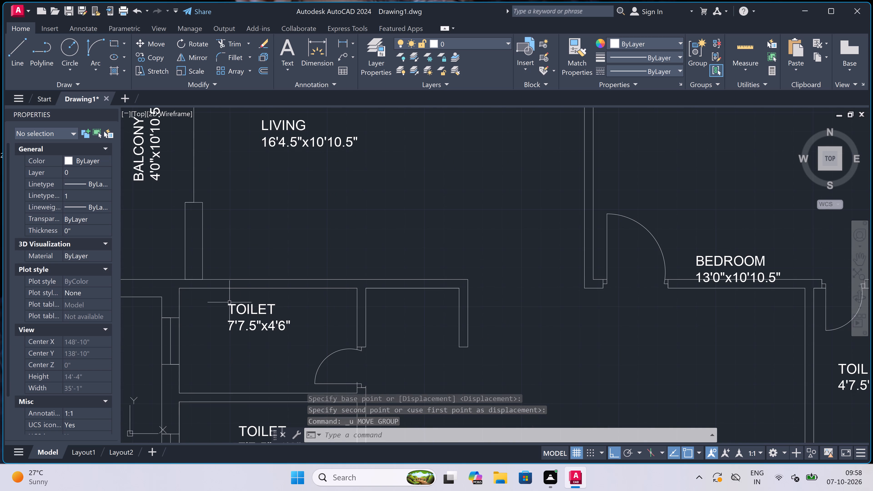
pyautogui.click(225, 309)
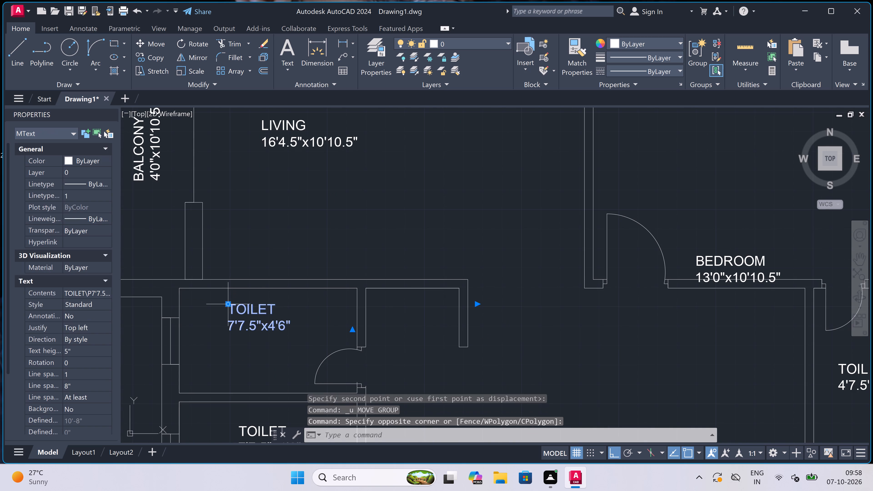
pyautogui.click(228, 302)
pyautogui.scroll(3, 275, 313)
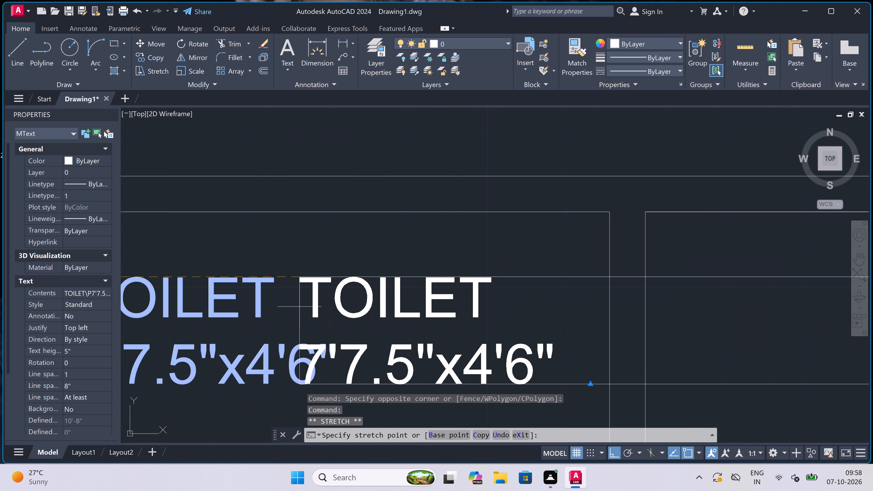
pyautogui.click(300, 305)
pyautogui.scroll(-4, 281, 315)
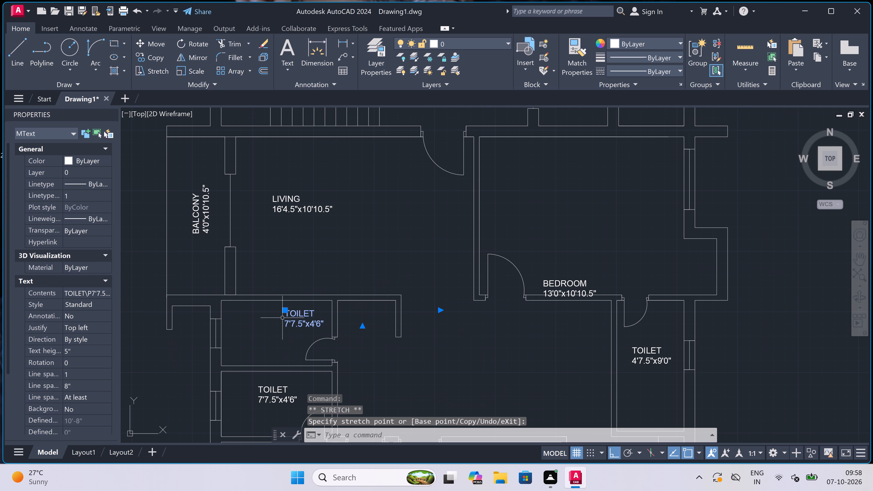
pyautogui.press('Escape')
# Move the southern TOILET 7'7.5"x4'6" label east about 1'-10", lining it up beneath the label in the toilet above.
pyautogui.scroll(-3, 283, 317)
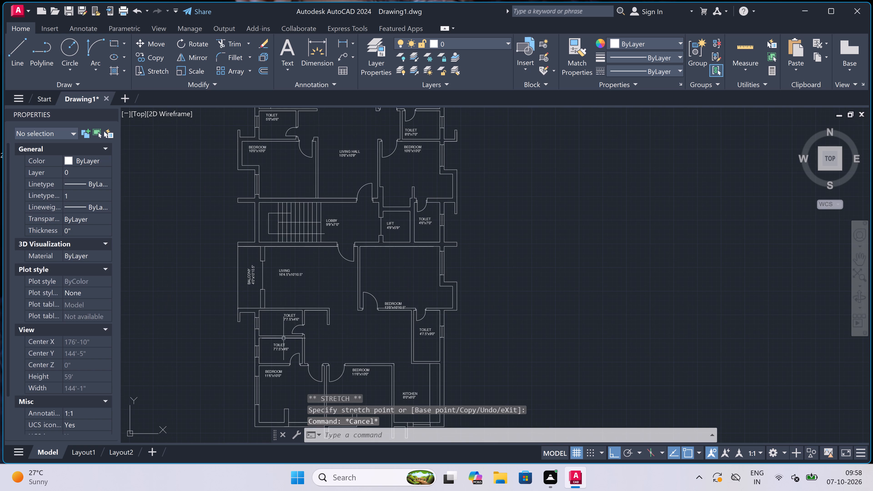
pyautogui.scroll(3, 280, 362)
pyautogui.click(279, 296)
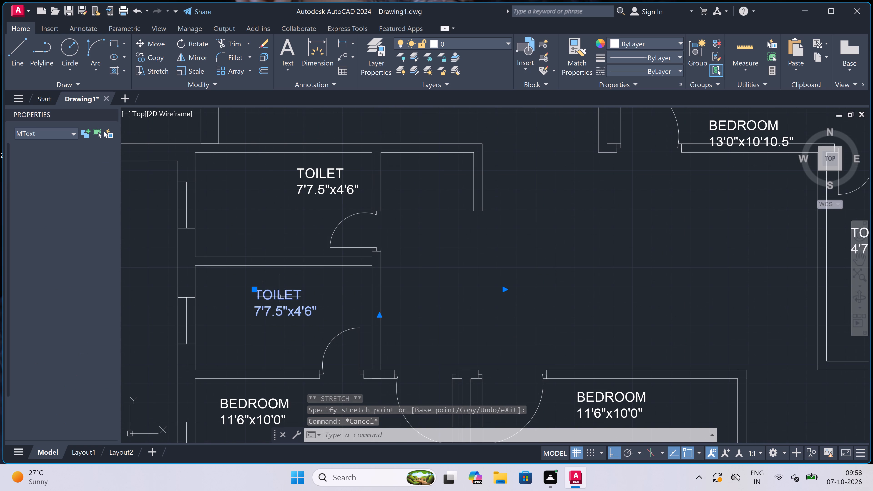
pyautogui.click(254, 290)
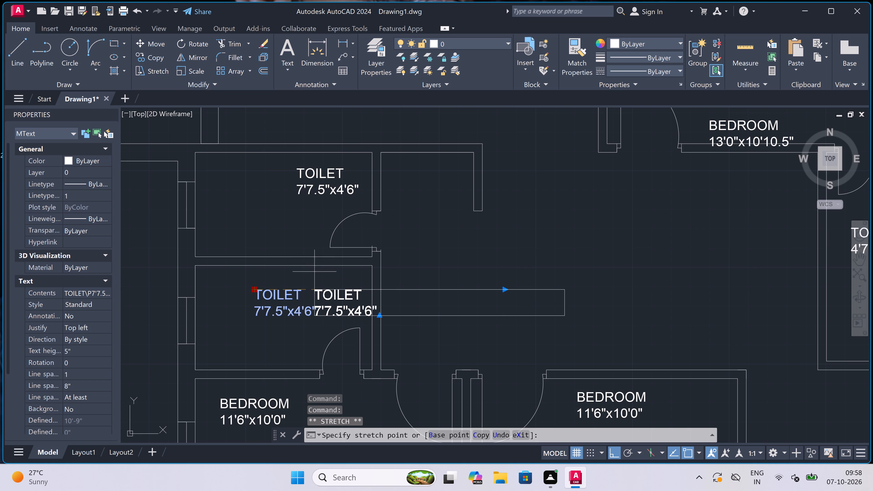
pyautogui.scroll(3, 329, 266)
pyautogui.scroll(-2, 353, 247)
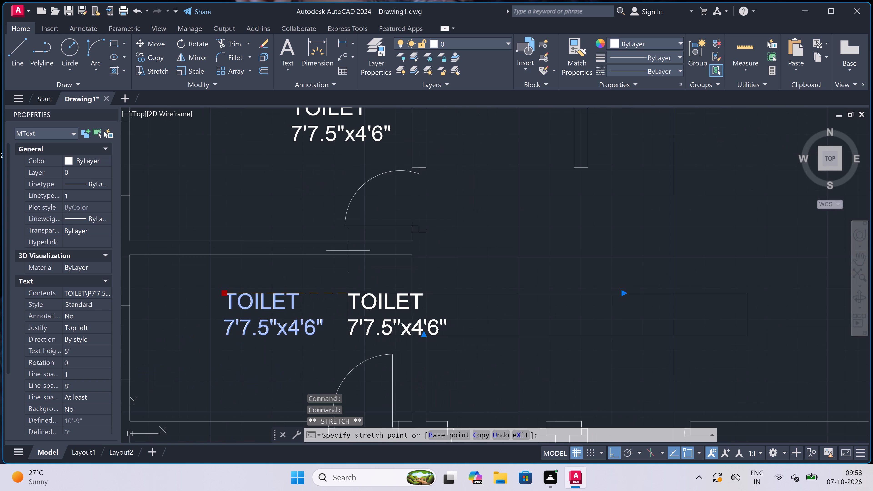
pyautogui.scroll(1, 311, 271)
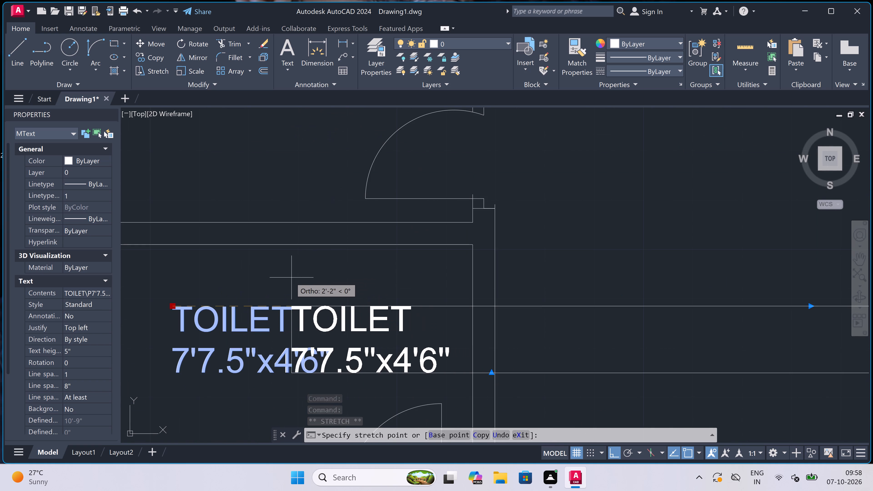
pyautogui.scroll(2, 281, 305)
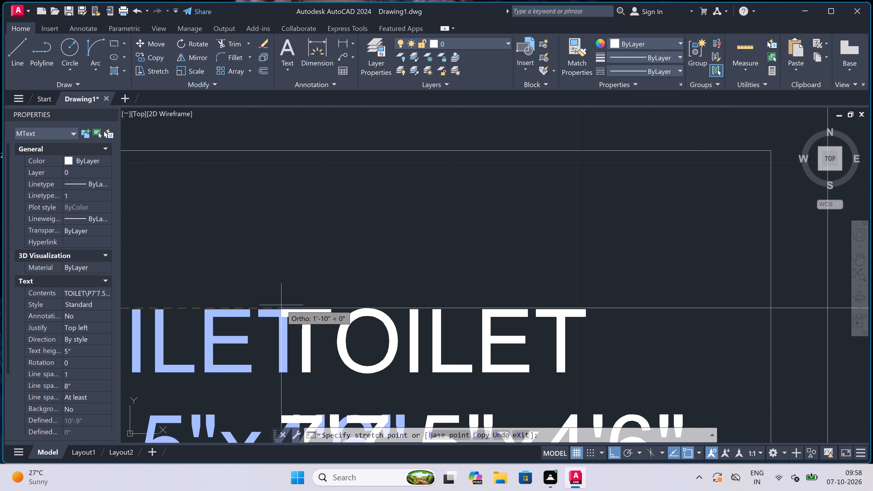
pyautogui.click(281, 305)
pyautogui.press('Escape')
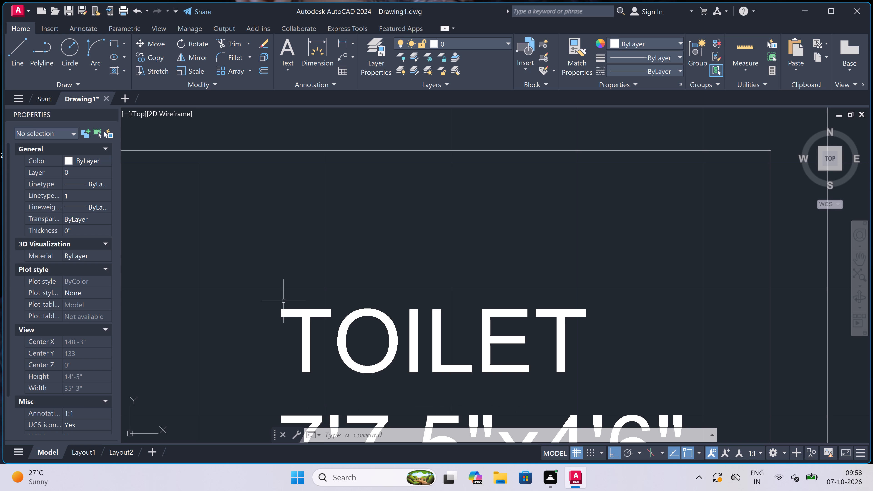
# Move the BEDROOM 13'0"x10'10.5" label slightly north so it clears the bedroom's south wall.
pyautogui.scroll(-6, 316, 294)
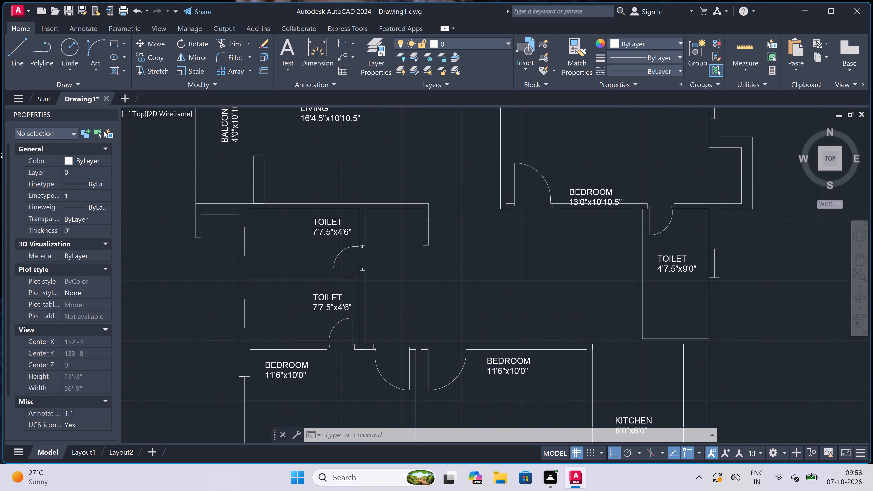
pyautogui.scroll(-2, 339, 289)
pyautogui.scroll(-2, 388, 289)
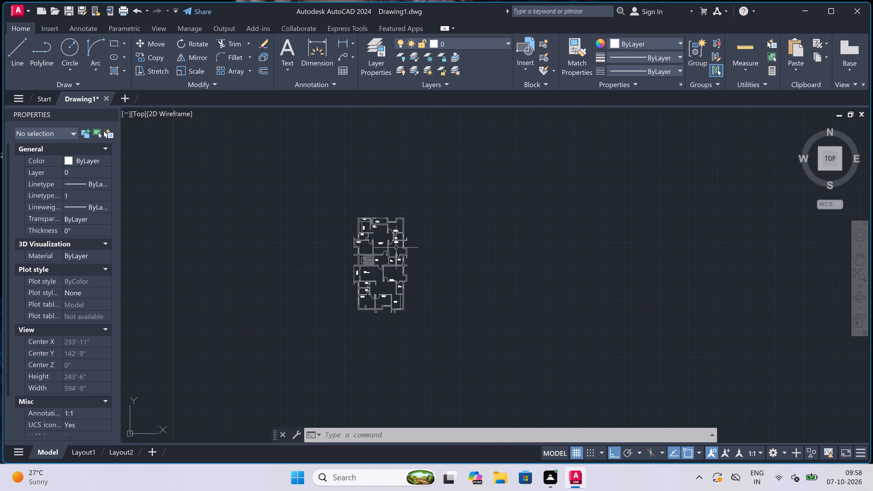
pyautogui.scroll(6, 394, 229)
pyautogui.scroll(-4, 398, 239)
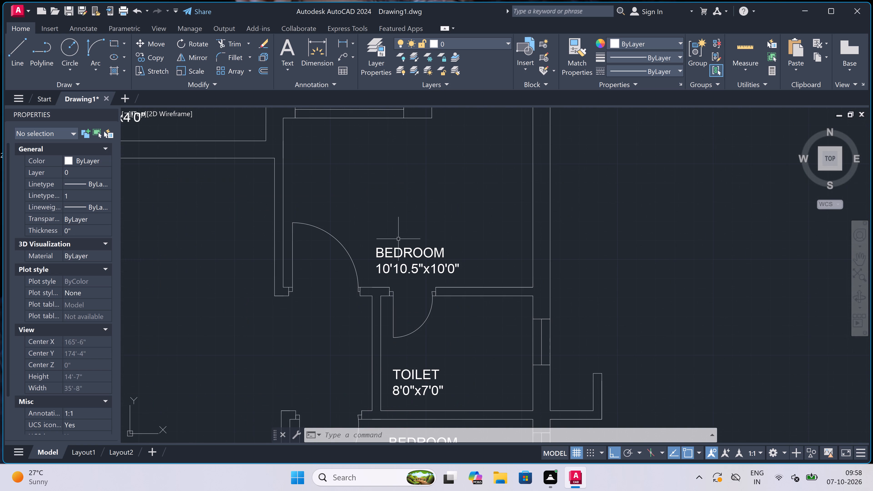
pyautogui.scroll(3, 403, 284)
pyautogui.scroll(-3, 403, 284)
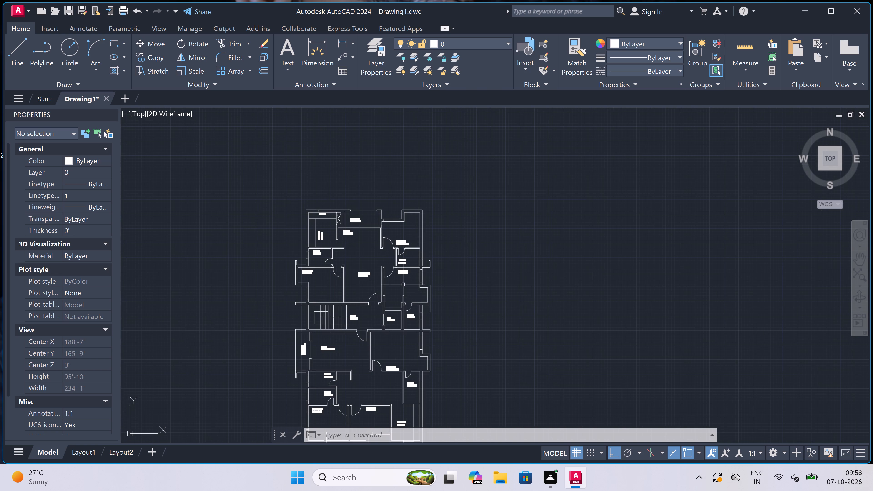
pyautogui.scroll(-1, 403, 284)
pyautogui.scroll(3, 391, 328)
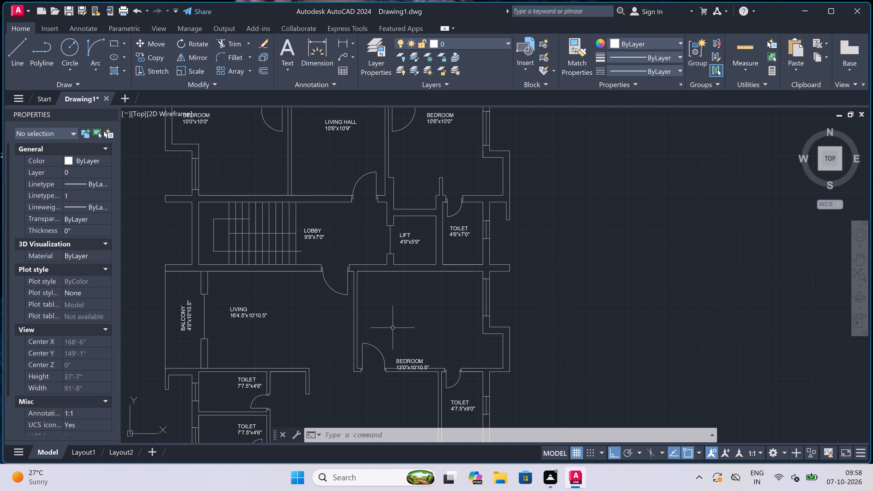
pyautogui.scroll(1, 402, 355)
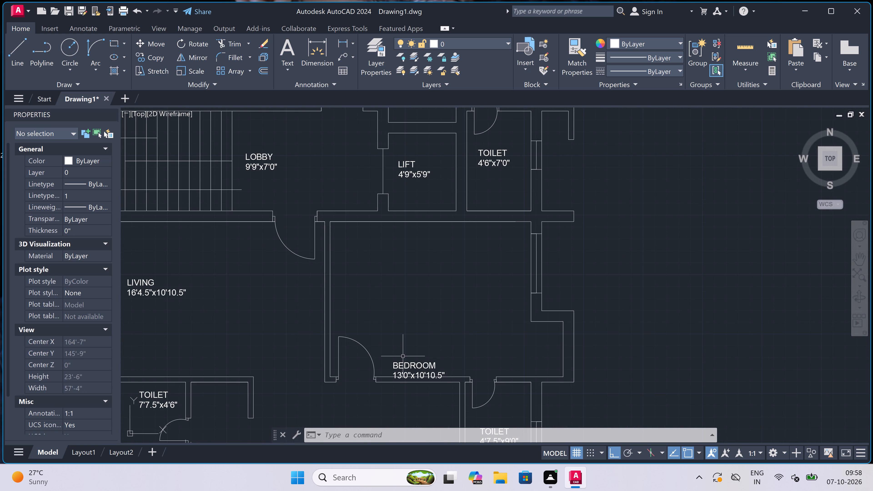
pyautogui.scroll(1, 404, 358)
pyautogui.click(401, 367)
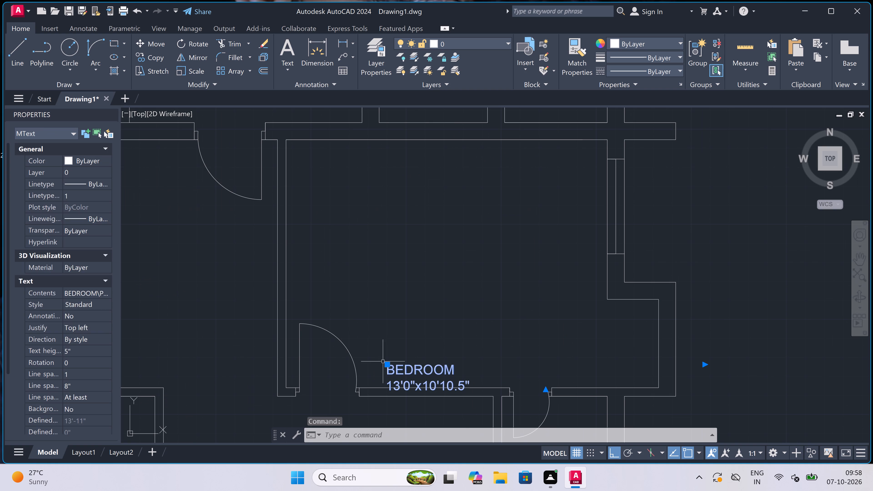
pyautogui.click(386, 364)
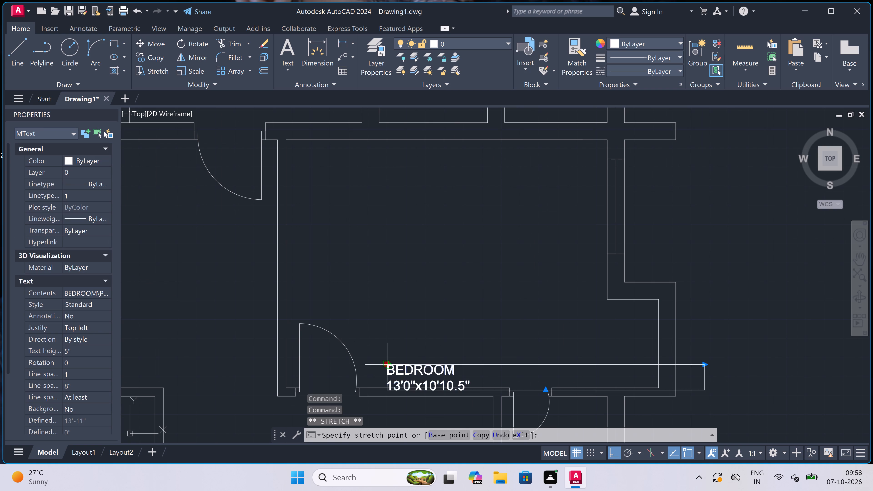
pyautogui.click(390, 351)
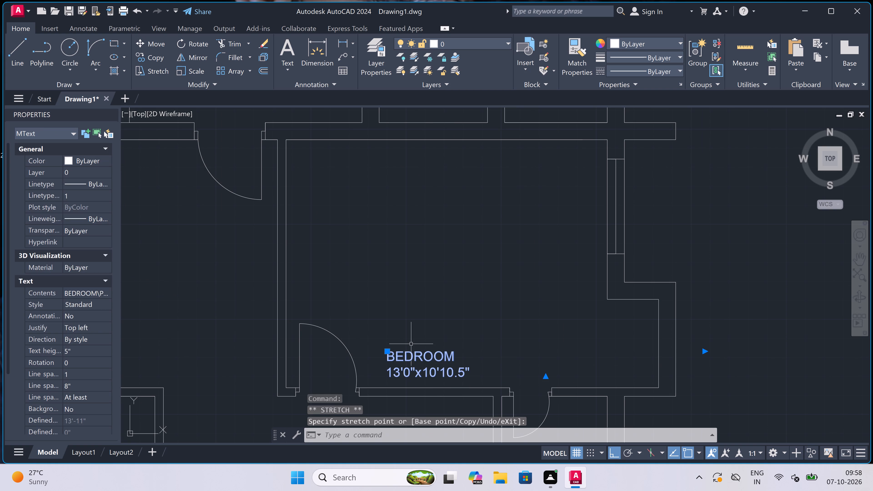
pyautogui.press('Escape')
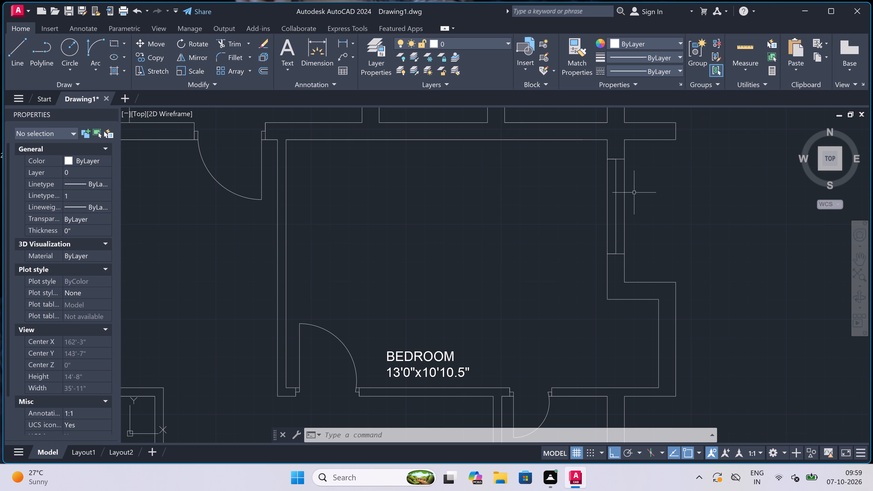
# Hatch the inside of the north exterior wall between the utility window and the balcony with the ANSI32 pattern.
pyautogui.scroll(-6, 366, 274)
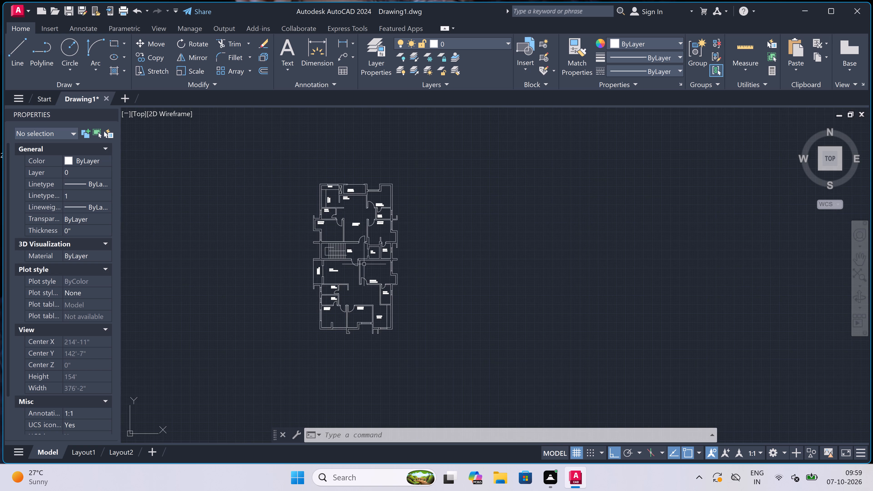
pyautogui.scroll(1, 362, 253)
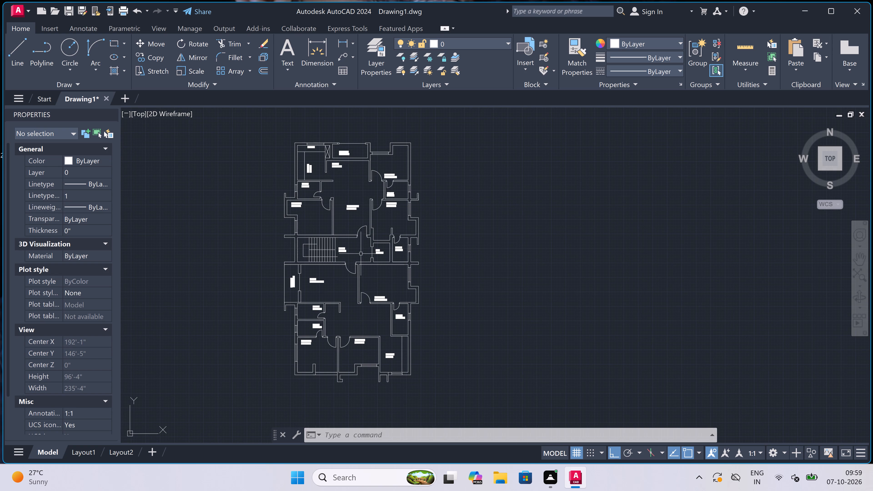
pyautogui.scroll(-2, 361, 254)
pyautogui.scroll(4, 361, 256)
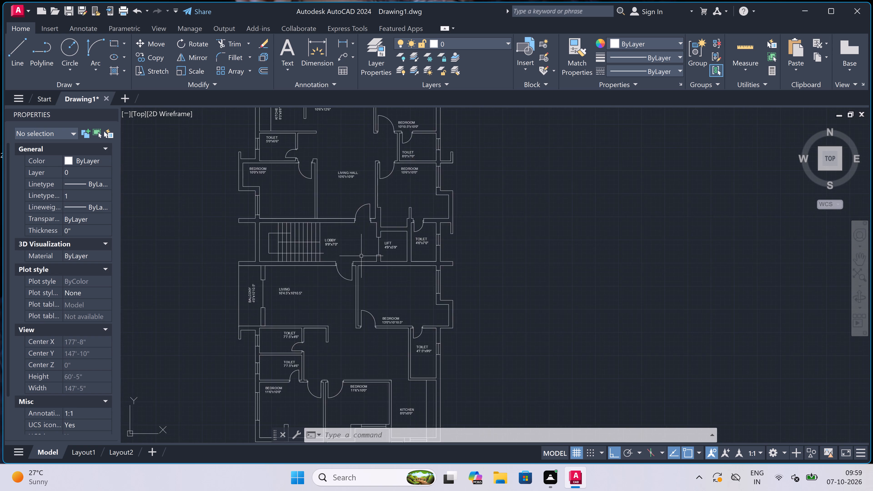
pyautogui.scroll(1, 361, 256)
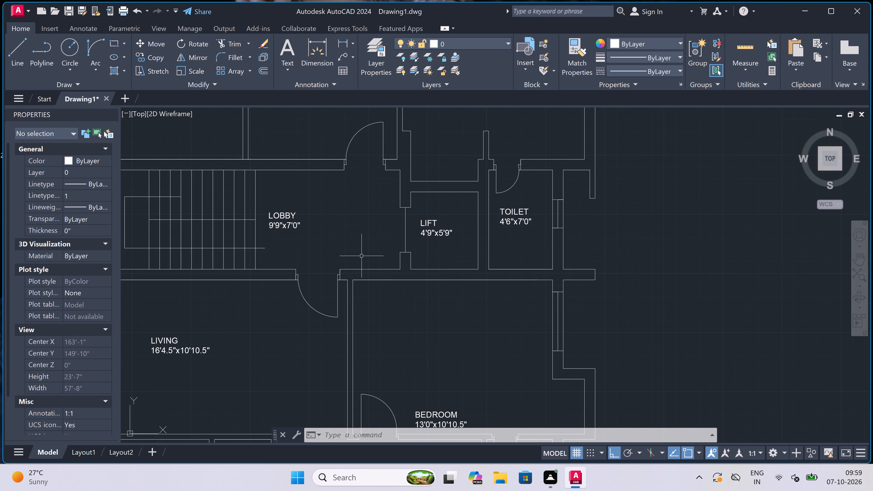
pyautogui.write('h')
pyautogui.press('space')
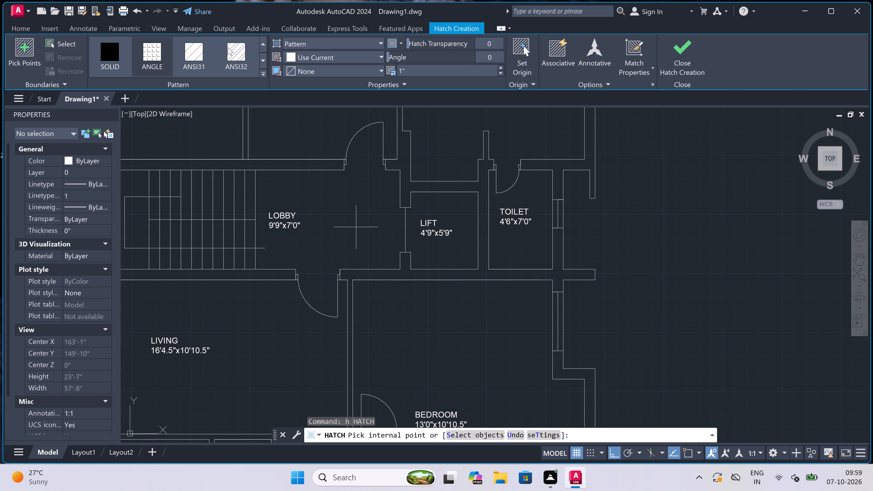
pyautogui.click(234, 45)
pyautogui.scroll(-7, 368, 176)
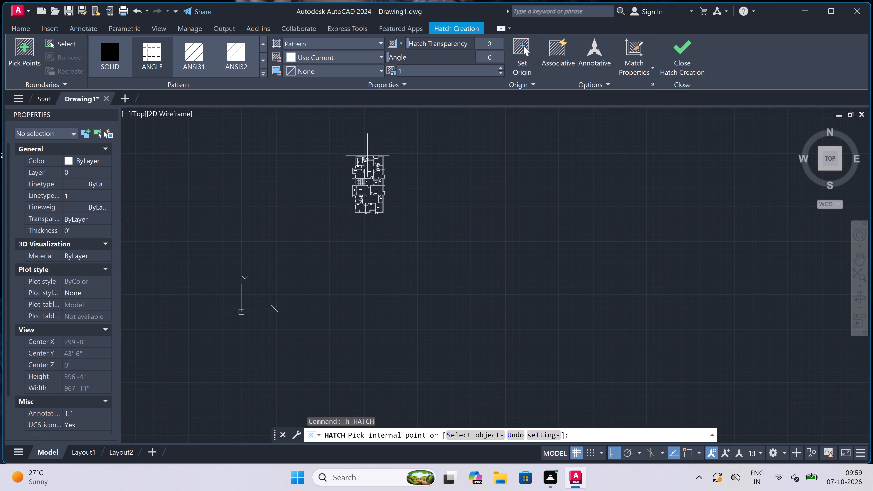
pyautogui.scroll(6, 367, 155)
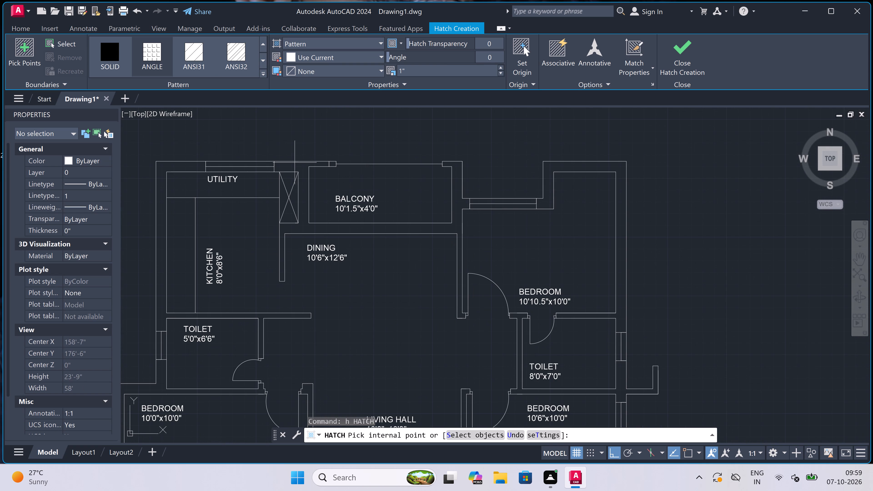
pyautogui.click(297, 165)
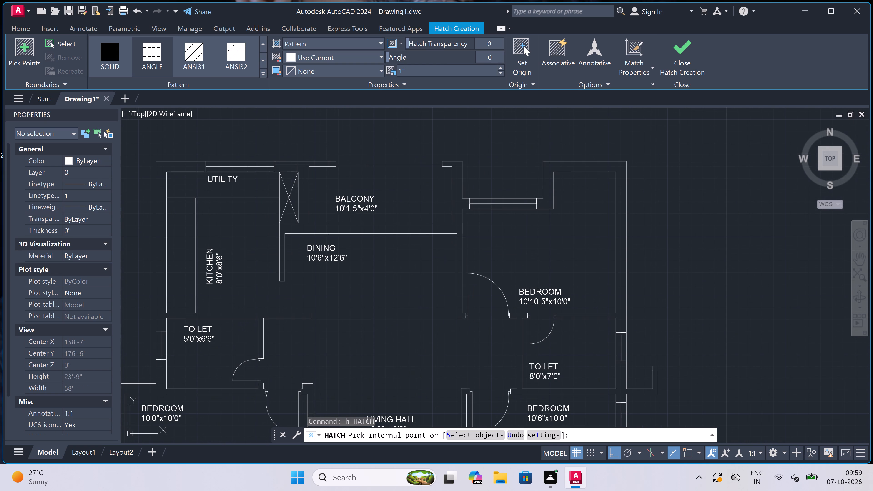
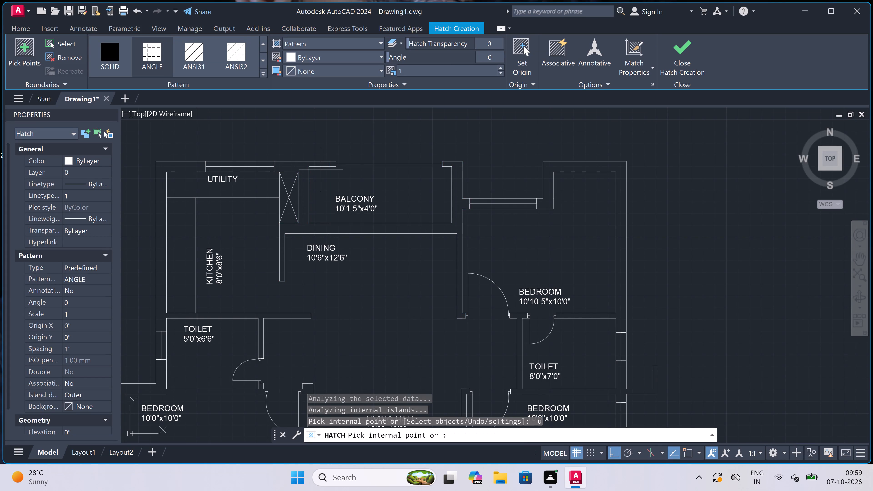
# Switch the hatch pattern to ANSI32 and hatch the walls around the balcony and the outer walls of the northeast BEDROOM 10'10.5"x10'0".
pyautogui.hotkey('ctrl', 'z')
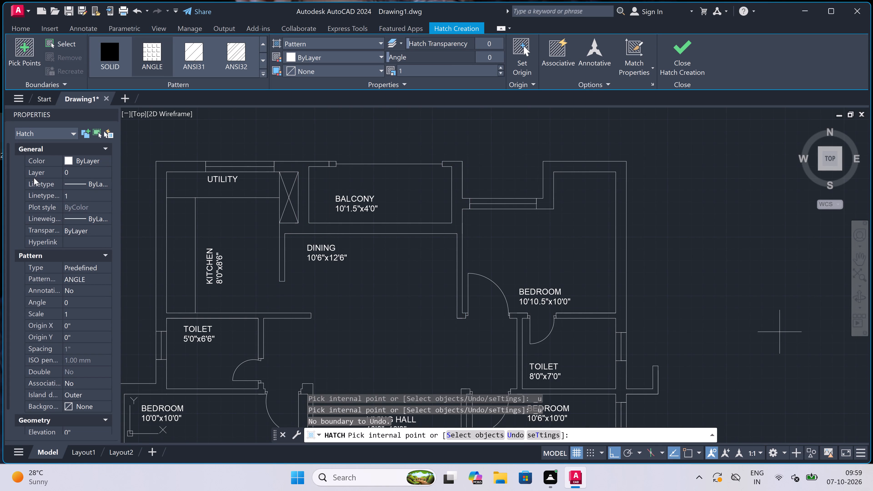
pyautogui.click(231, 56)
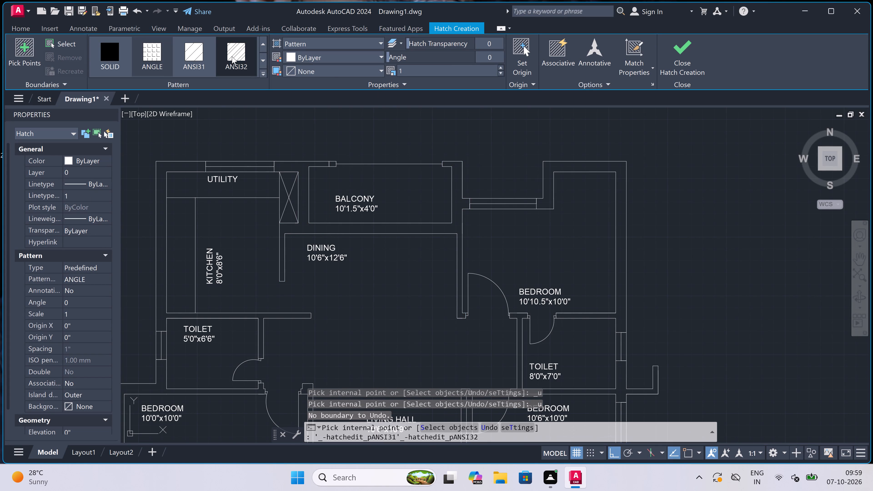
pyautogui.click(305, 171)
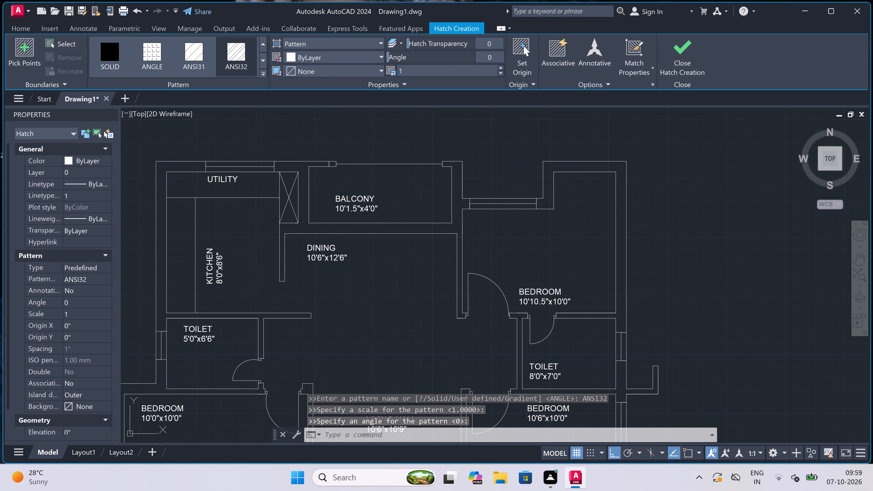
pyautogui.click(585, 166)
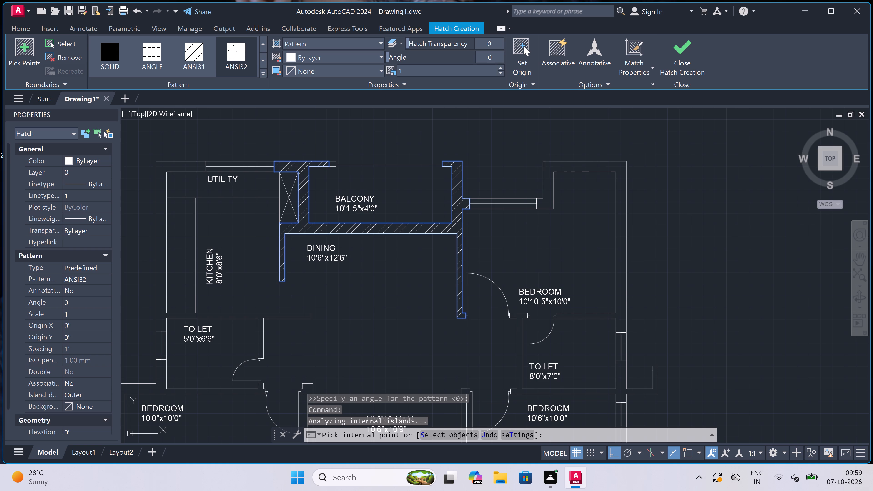
# Hatch the walls around TOILET 8'0"x7'0" and the stepped east exterior wall of BEDROOM 10'6"x10'0" with ANSI32.
pyautogui.scroll(-3, 418, 176)
pyautogui.scroll(1, 473, 235)
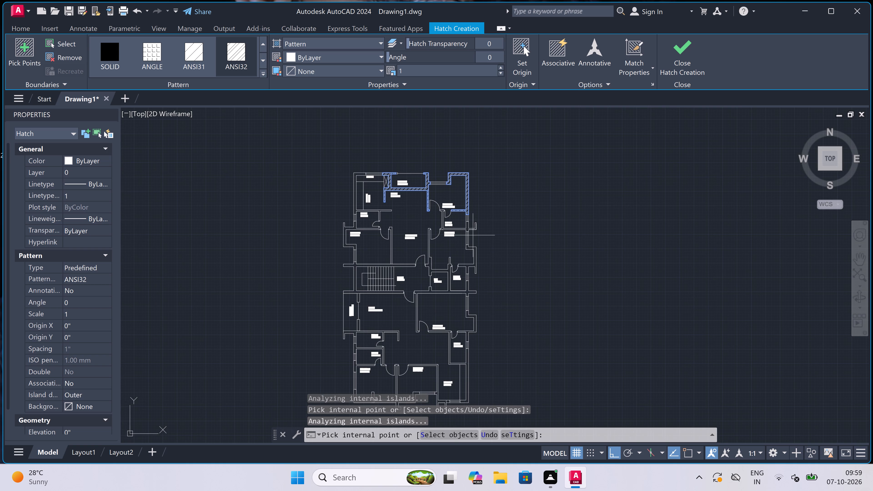
pyautogui.scroll(2, 473, 236)
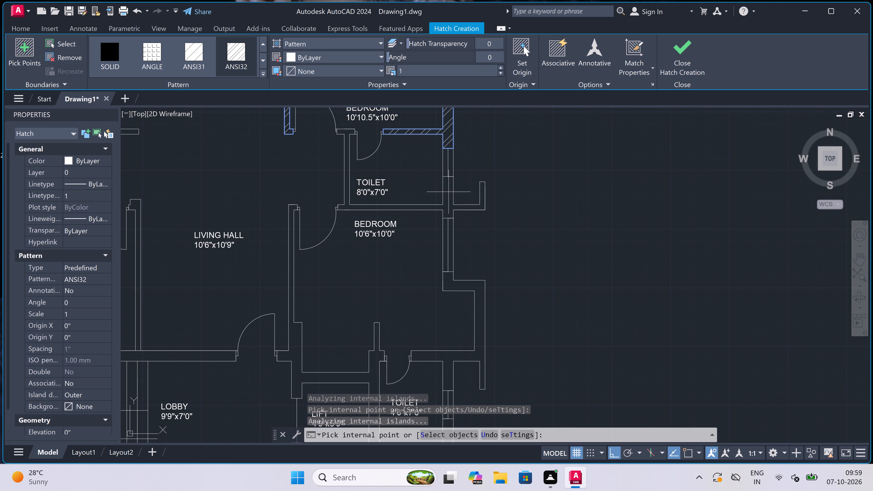
pyautogui.click(445, 193)
pyautogui.scroll(-3, 395, 199)
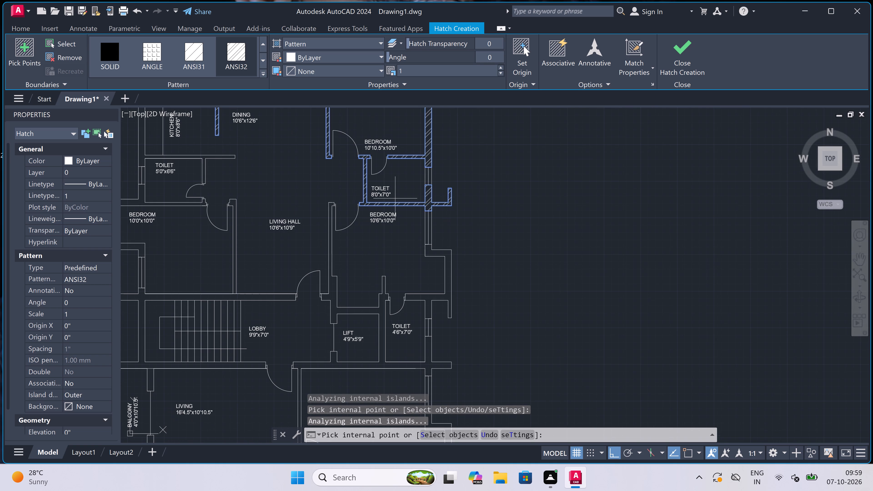
pyautogui.scroll(2, 433, 263)
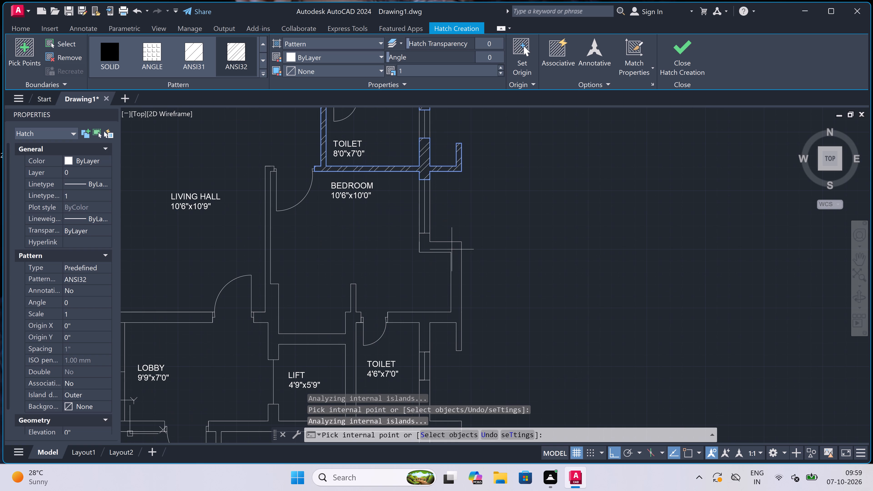
pyautogui.click(452, 247)
# Hatch the connected walls around the lift and TOILET 4'6"x7'0", including the partitions between the bedrooms and living areas.
pyautogui.scroll(-5, 415, 246)
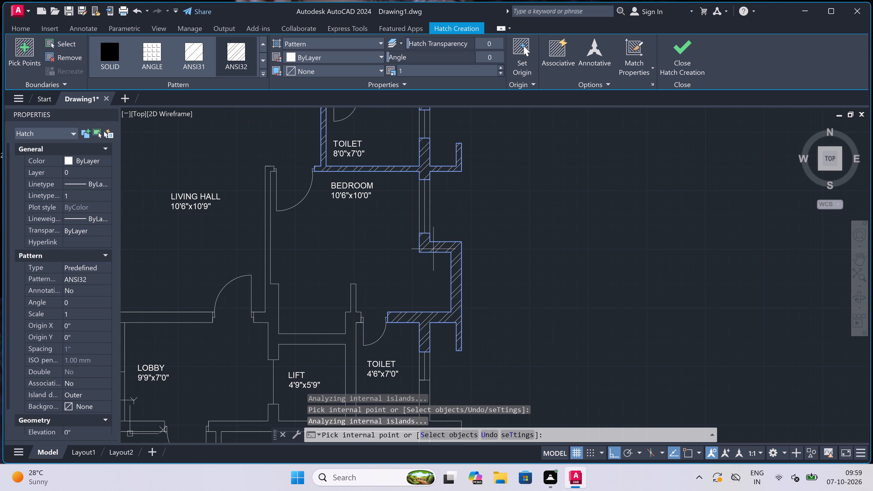
pyautogui.scroll(1, 321, 299)
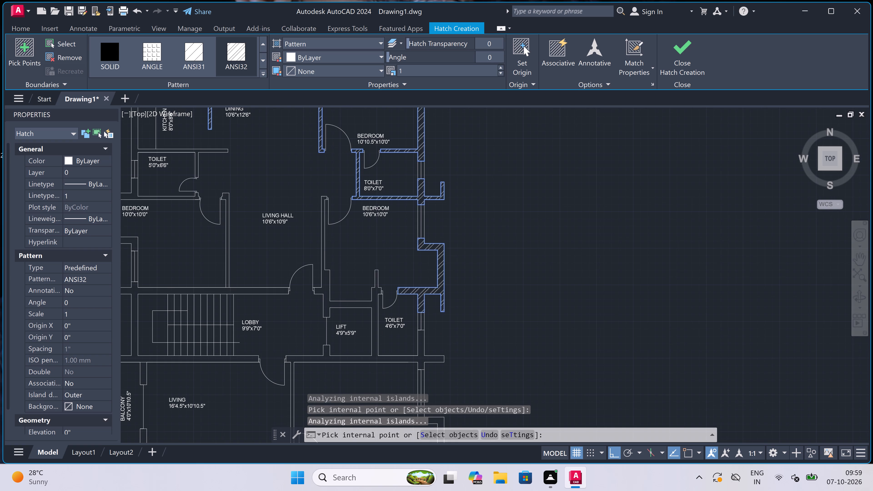
pyautogui.moveTo(333, 283); pyautogui.dragTo(336, 283)
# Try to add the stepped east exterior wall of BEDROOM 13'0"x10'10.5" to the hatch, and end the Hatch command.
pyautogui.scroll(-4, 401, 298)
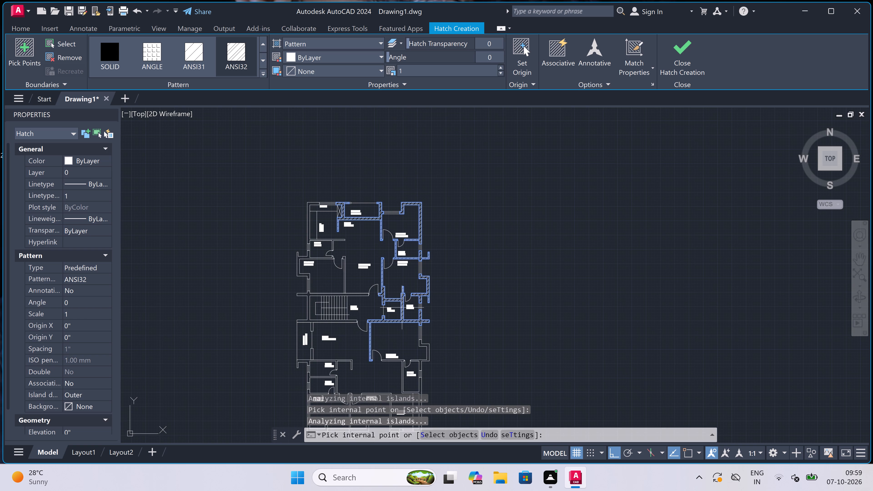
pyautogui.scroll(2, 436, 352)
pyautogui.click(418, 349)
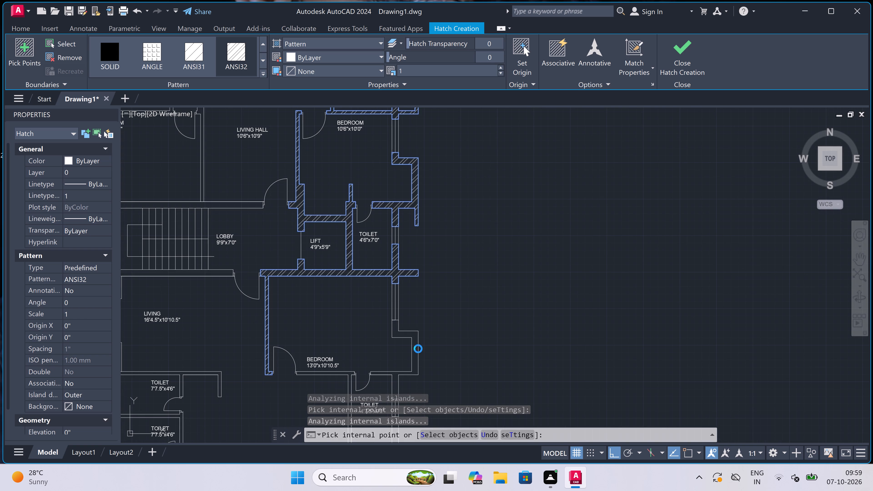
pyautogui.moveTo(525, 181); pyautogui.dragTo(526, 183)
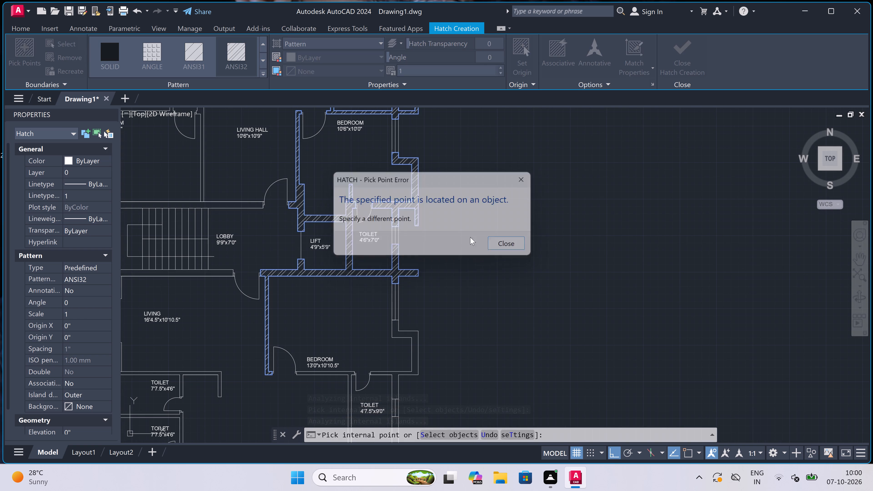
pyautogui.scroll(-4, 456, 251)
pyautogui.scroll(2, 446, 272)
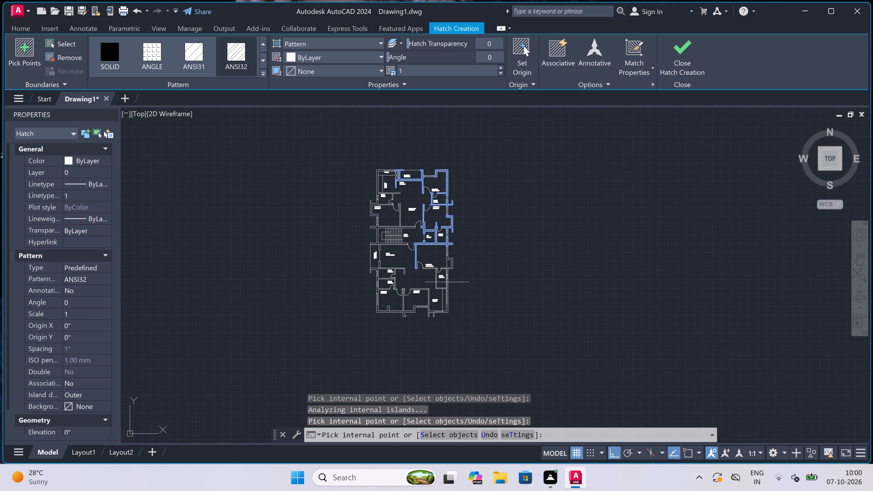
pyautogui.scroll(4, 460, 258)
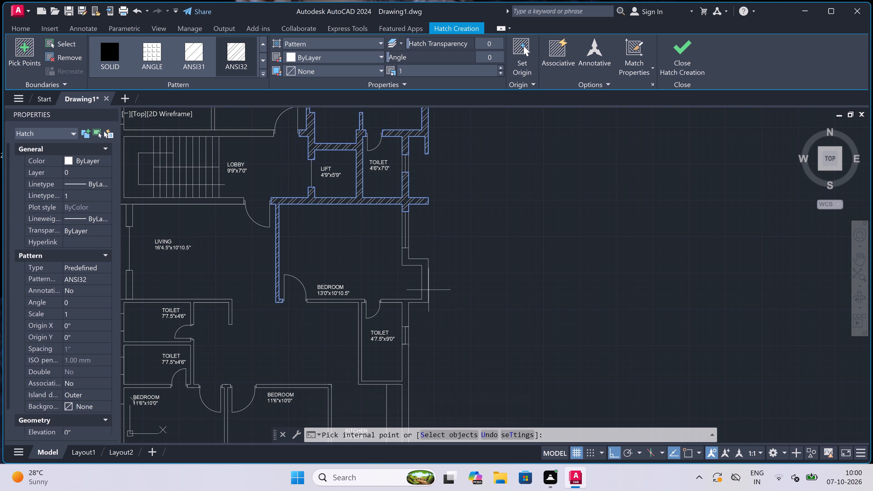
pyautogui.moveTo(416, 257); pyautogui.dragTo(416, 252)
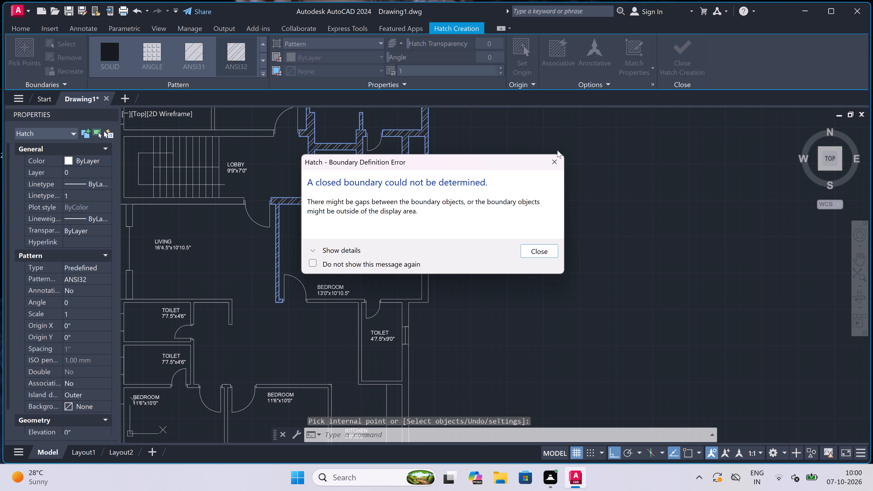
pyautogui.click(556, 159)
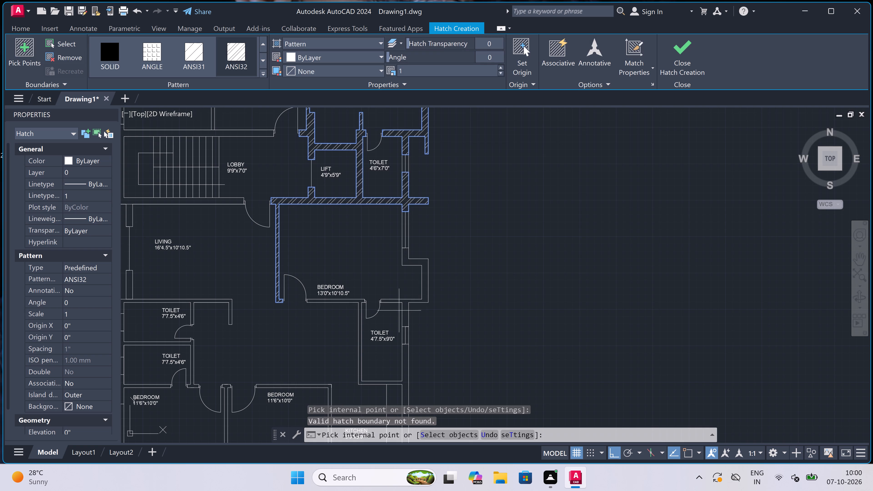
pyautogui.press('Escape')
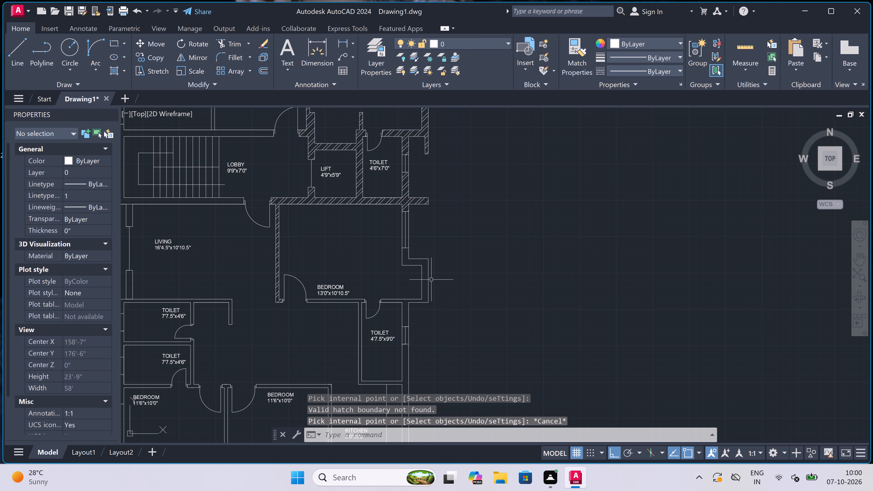
# Start a new ANSI32 hatch covering BEDROOM 13'0"x10'10.5"'s stepped east wall and south wall, plus the walls around TOILET 4'7.5"x9'0".
pyautogui.press('space')
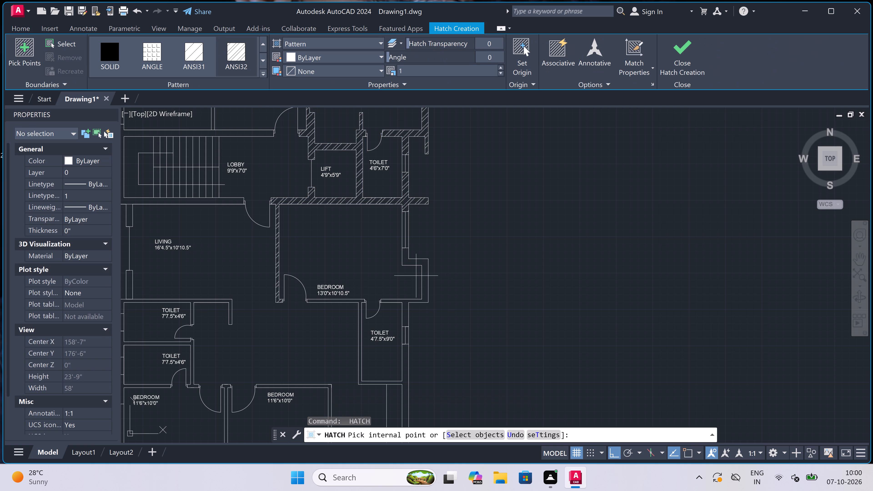
pyautogui.scroll(1, 419, 277)
pyautogui.click(427, 260)
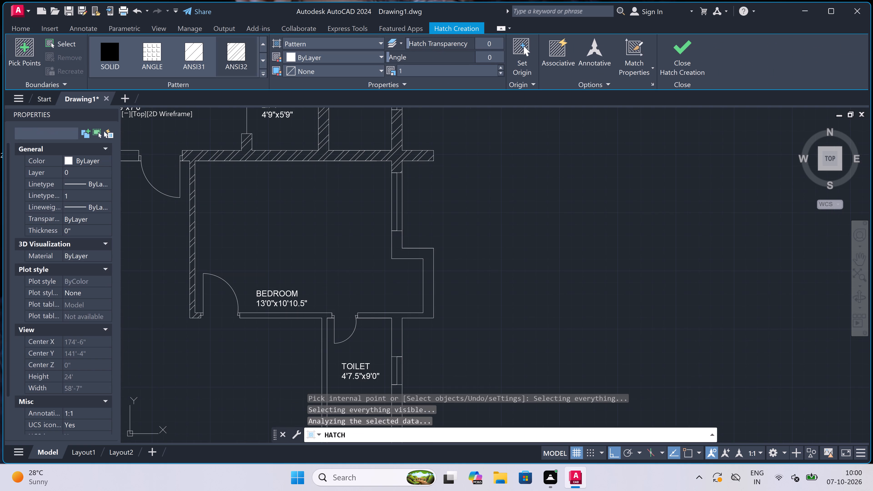
pyautogui.scroll(-2, 426, 261)
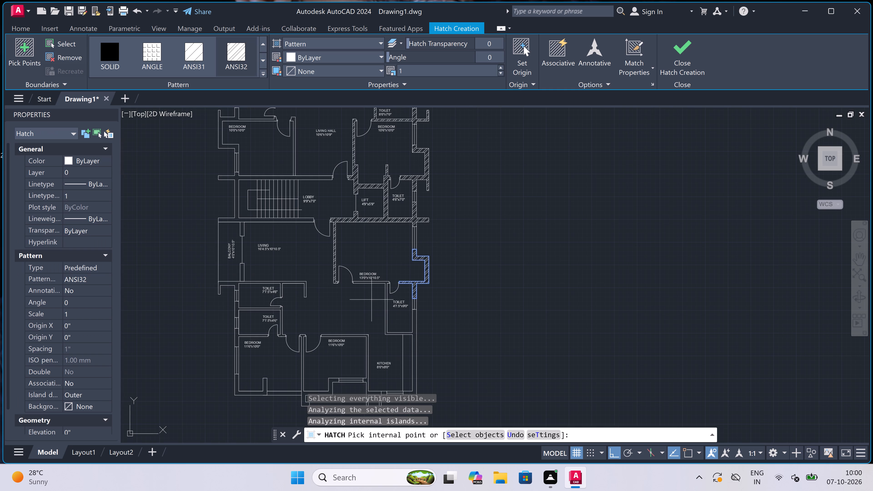
pyautogui.scroll(3, 371, 300)
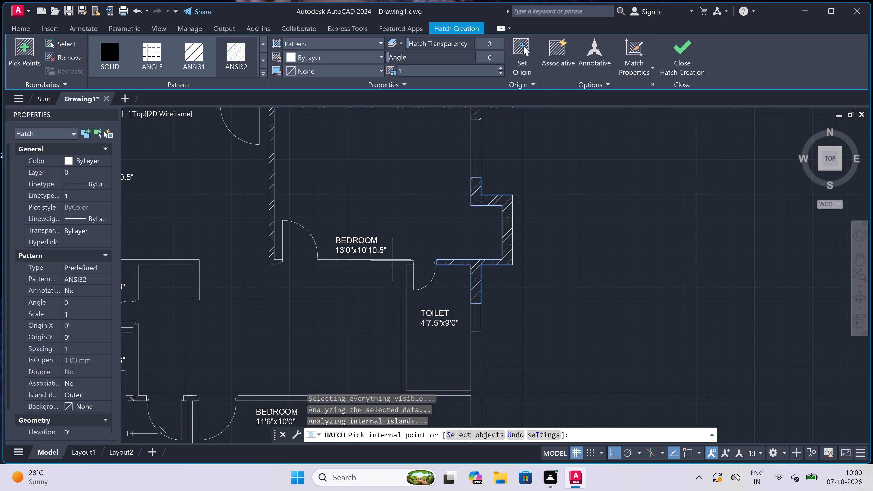
pyautogui.click(391, 262)
pyautogui.scroll(-2, 392, 261)
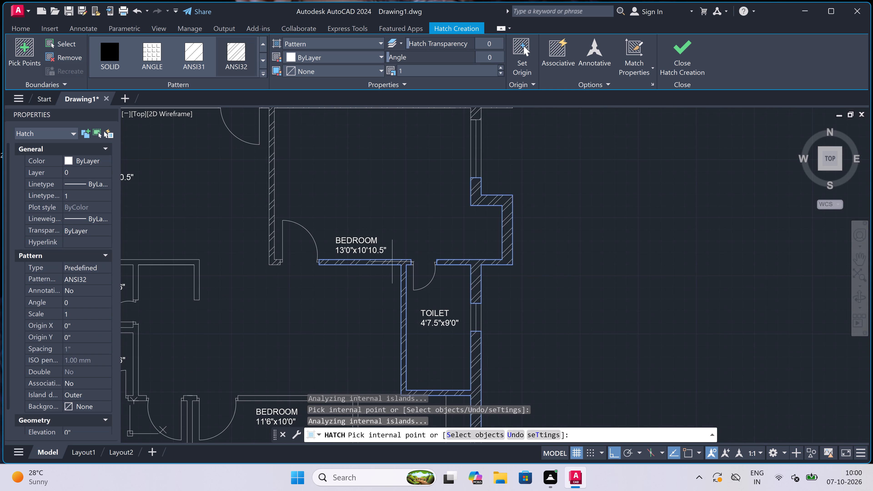
# Hatch the kitchen's west and south walls, including the small pier beside the south window.
pyautogui.scroll(-1, 393, 261)
pyautogui.scroll(-2, 402, 295)
pyautogui.scroll(2, 402, 323)
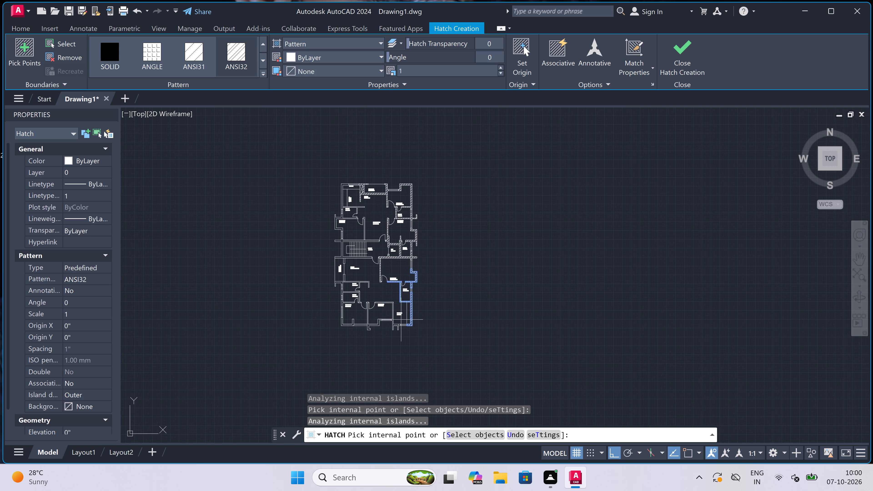
pyautogui.scroll(1, 402, 322)
pyautogui.scroll(2, 383, 330)
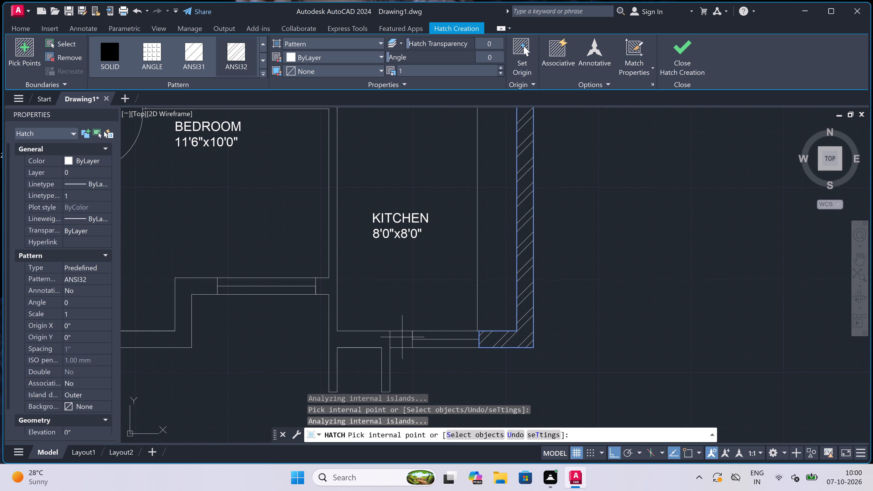
pyautogui.click(402, 337)
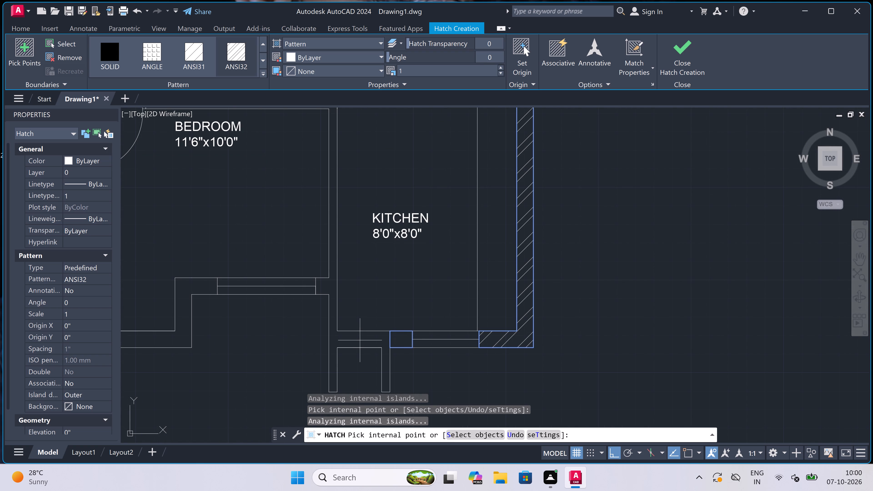
pyautogui.click(361, 333)
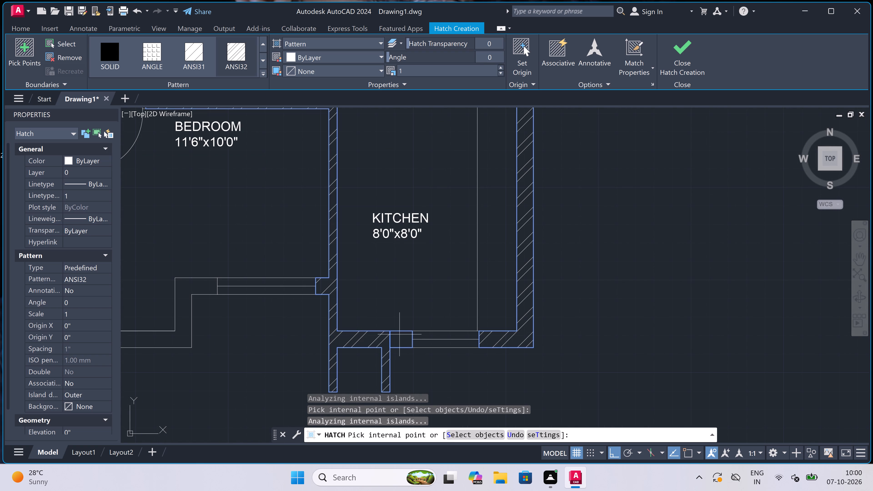
pyautogui.click(399, 337)
# Hatch the partition between the two BEDROOM 11'6"x10'0" rooms and their south exterior walls, including the southwest corner.
pyautogui.scroll(-3, 399, 338)
pyautogui.scroll(2, 386, 333)
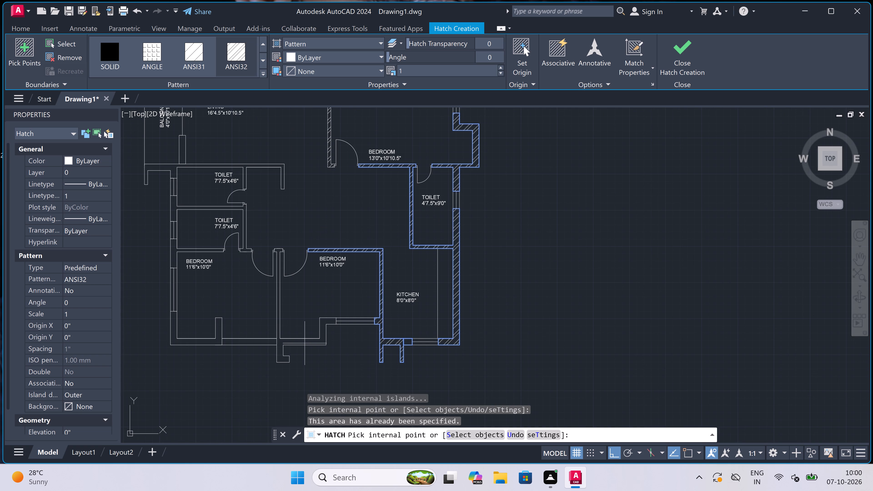
pyautogui.click(303, 343)
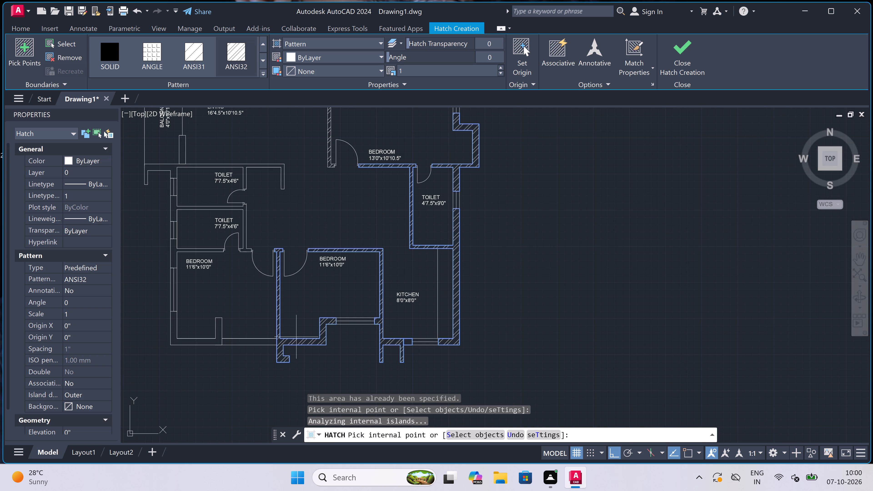
pyautogui.scroll(-2, 292, 295)
pyautogui.scroll(2, 242, 309)
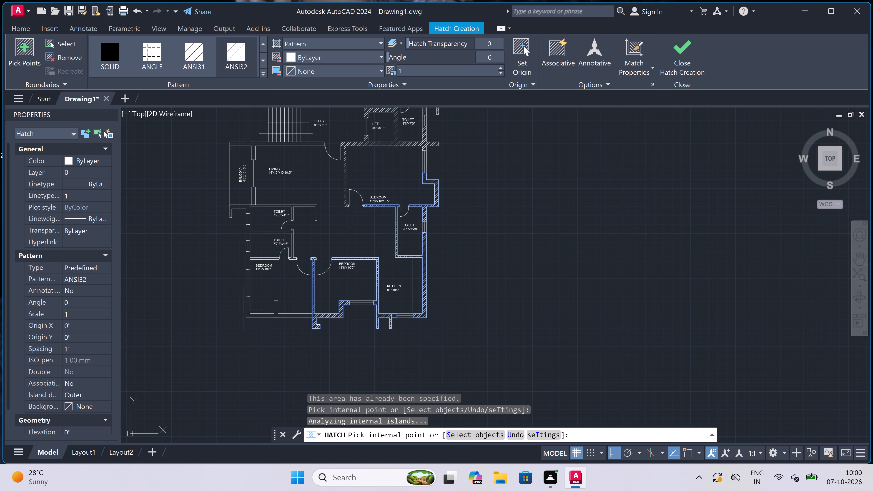
pyautogui.scroll(2, 247, 315)
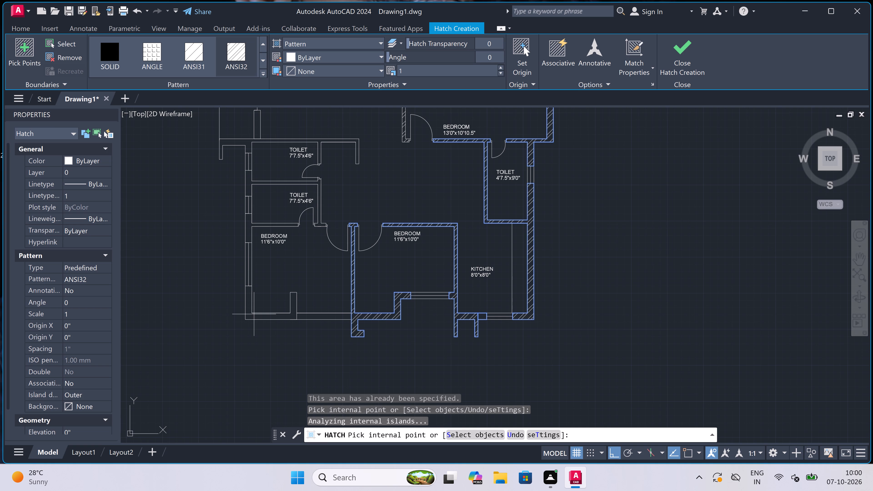
pyautogui.moveTo(248, 315); pyautogui.dragTo(238, 317)
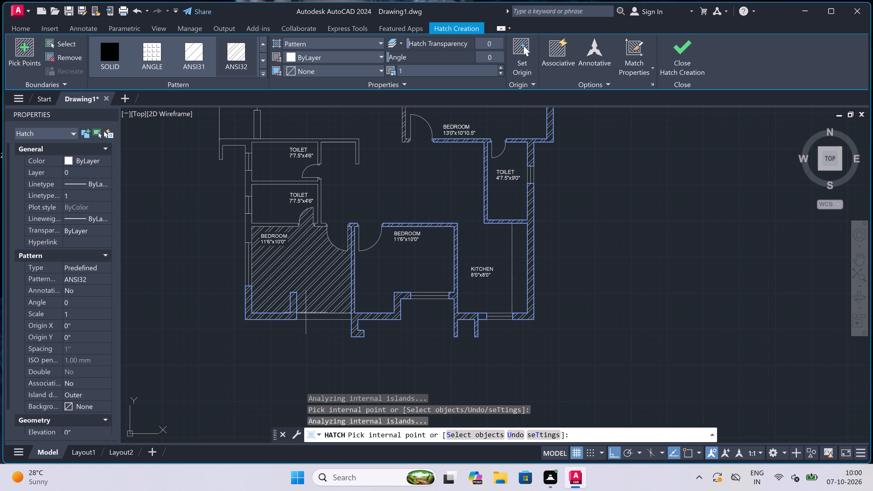
pyautogui.click(316, 318)
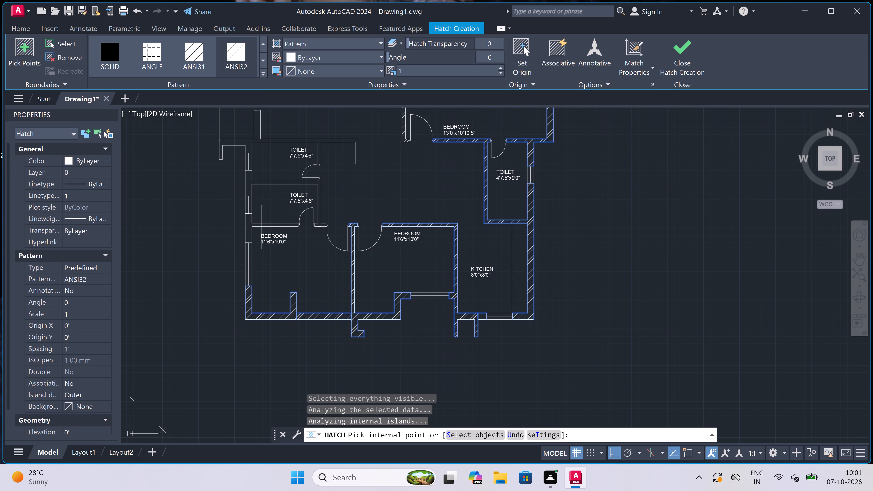
# Hatch the west exterior wall and the partitions around the two TOILET 7'7.5"x4'6" rooms, including the wall north of them.
pyautogui.click(247, 229)
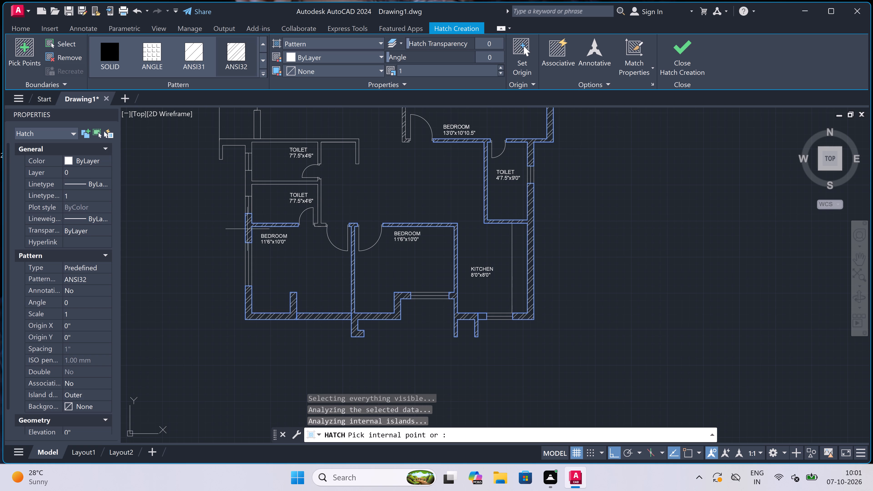
pyautogui.scroll(-3, 317, 251)
pyautogui.scroll(3, 280, 219)
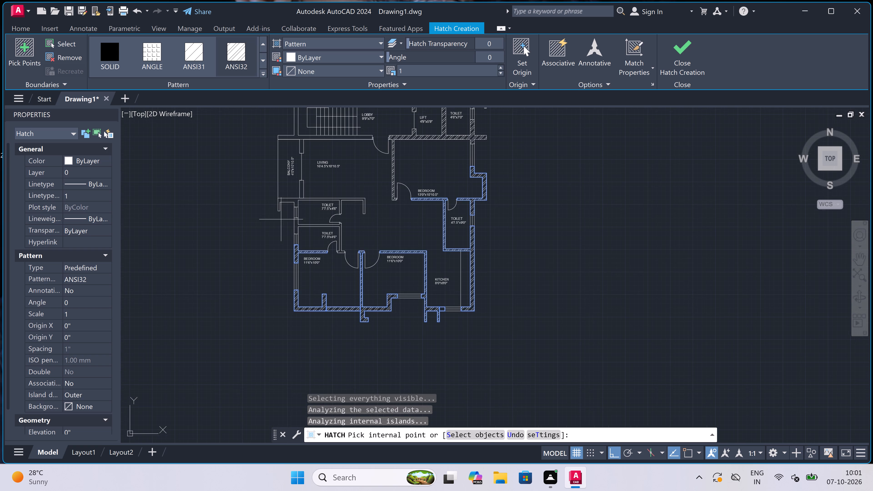
pyautogui.scroll(3, 301, 227)
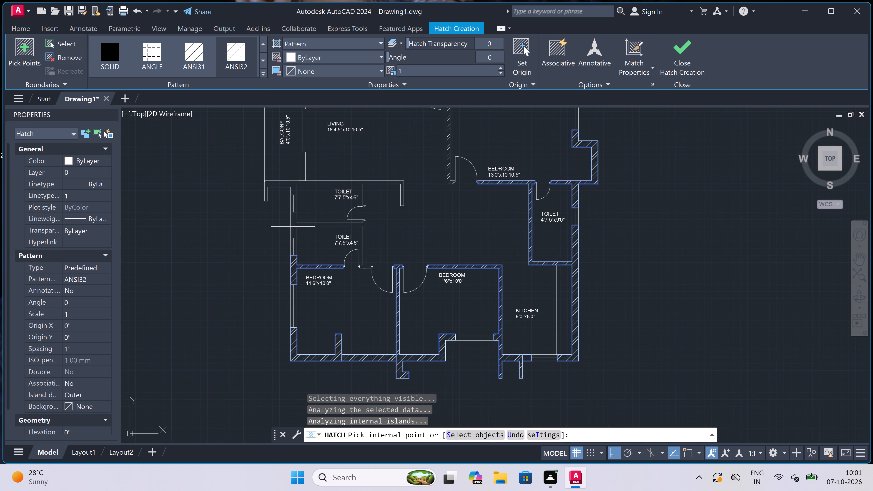
pyautogui.click(293, 227)
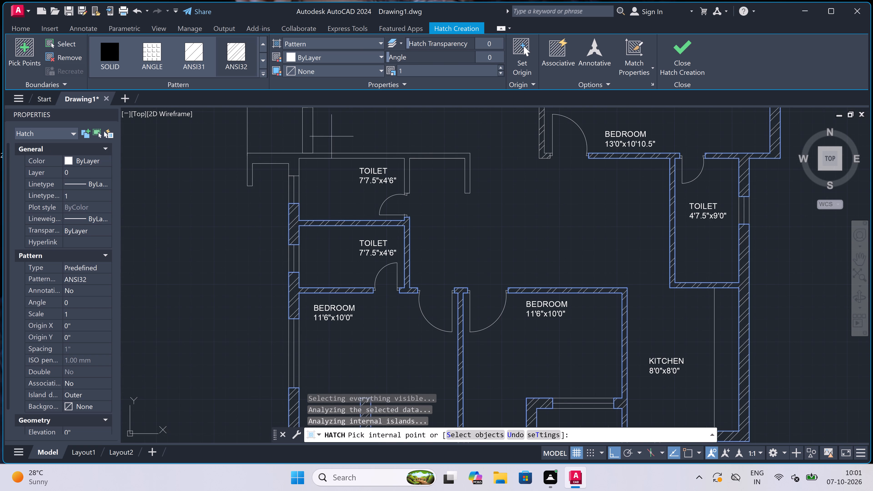
pyautogui.click(296, 160)
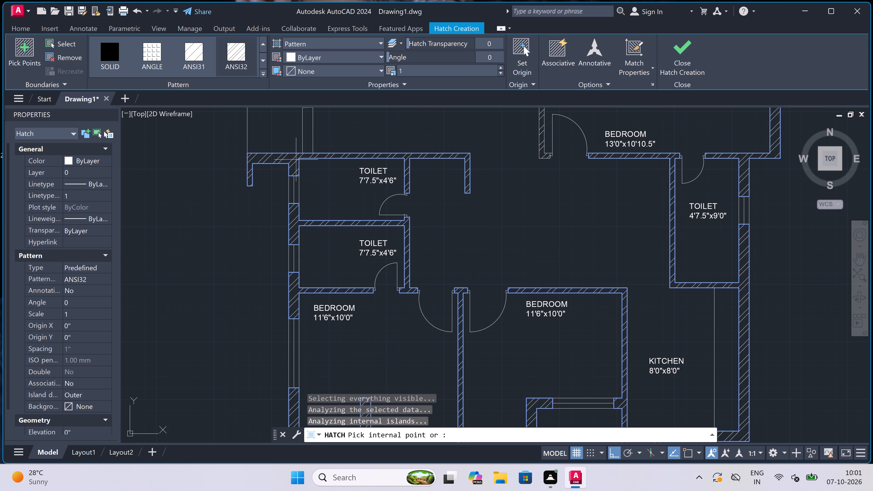
# Hatch the wall between LIVING and LOBBY with its connected staircase walls, plus the two piers between BALCONY and LIVING.
pyautogui.scroll(-10, 296, 160)
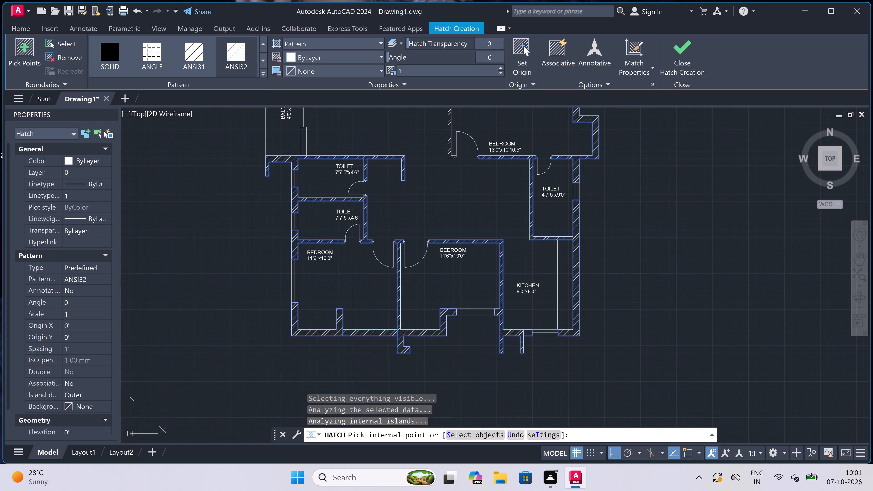
pyautogui.scroll(-2, 321, 205)
pyautogui.scroll(6, 309, 169)
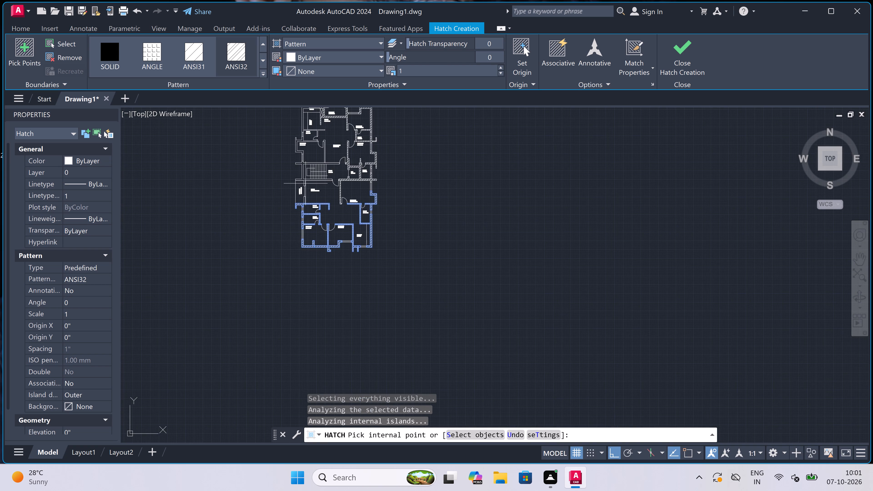
pyautogui.scroll(3, 303, 196)
pyautogui.scroll(2, 307, 155)
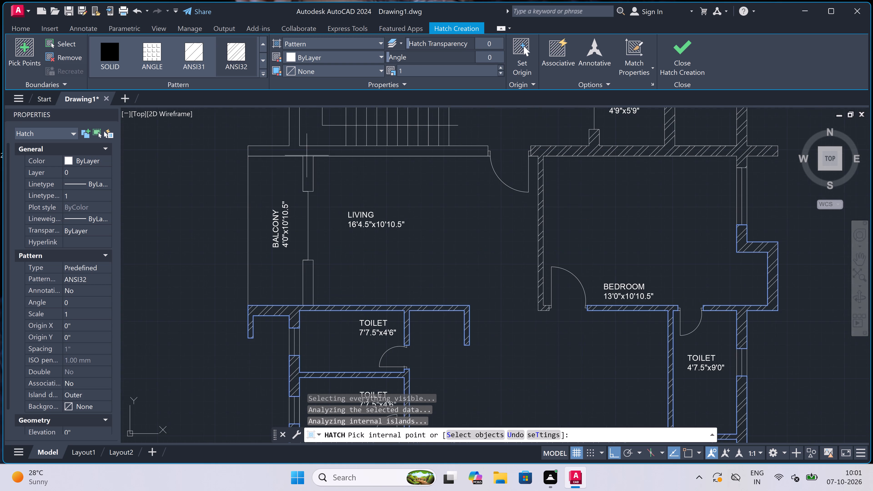
pyautogui.click(309, 152)
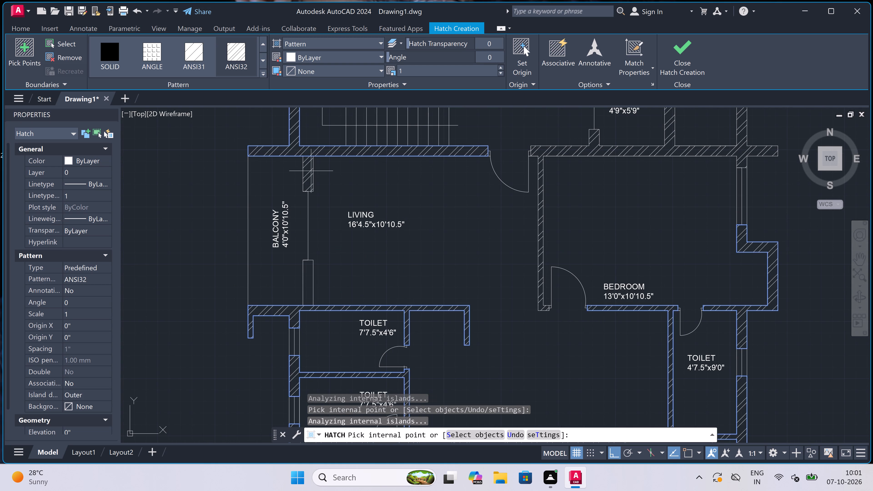
pyautogui.click(311, 175)
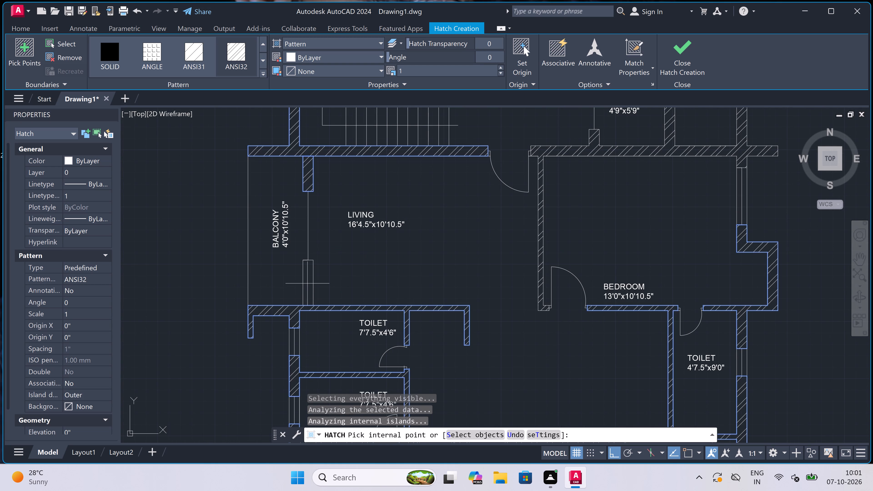
pyautogui.moveTo(308, 283); pyautogui.dragTo(303, 289)
# Hatch BEDROOM 10'0"x10'0"'s stepped west wall and north wall, plus its partition with the LIVING HALL.
pyautogui.scroll(-5, 303, 288)
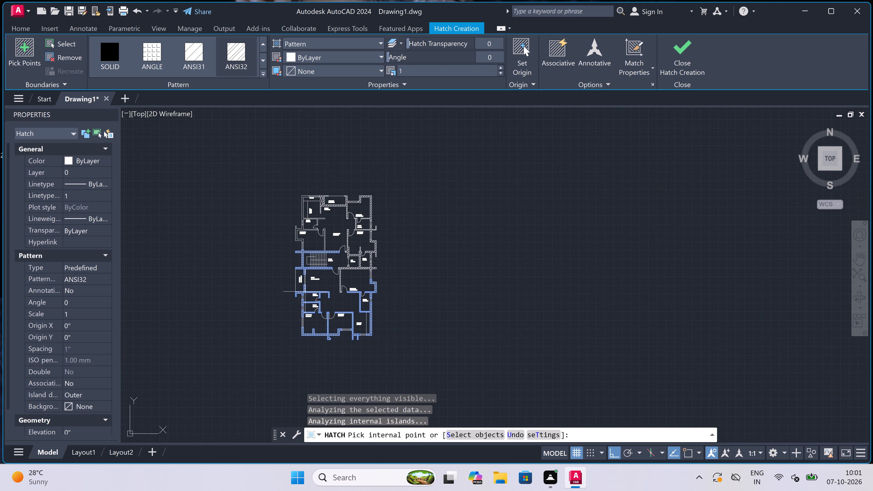
pyautogui.scroll(3, 302, 222)
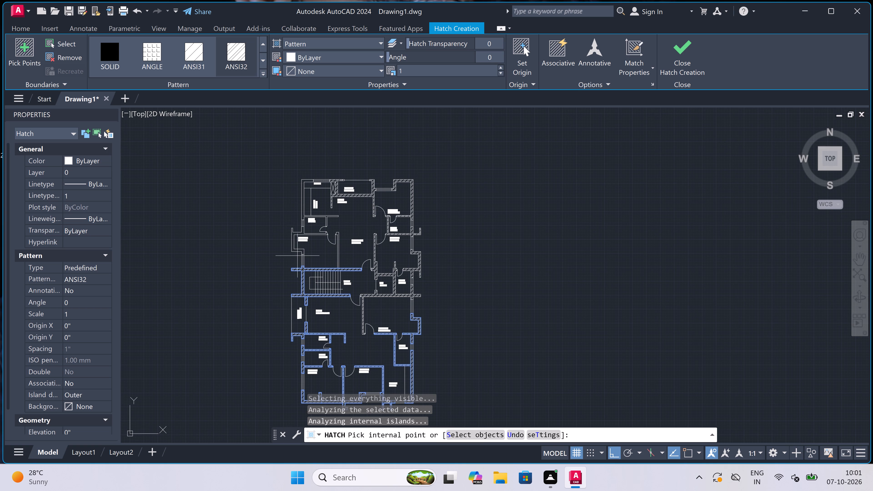
pyautogui.scroll(3, 296, 258)
pyautogui.scroll(3, 0, 473)
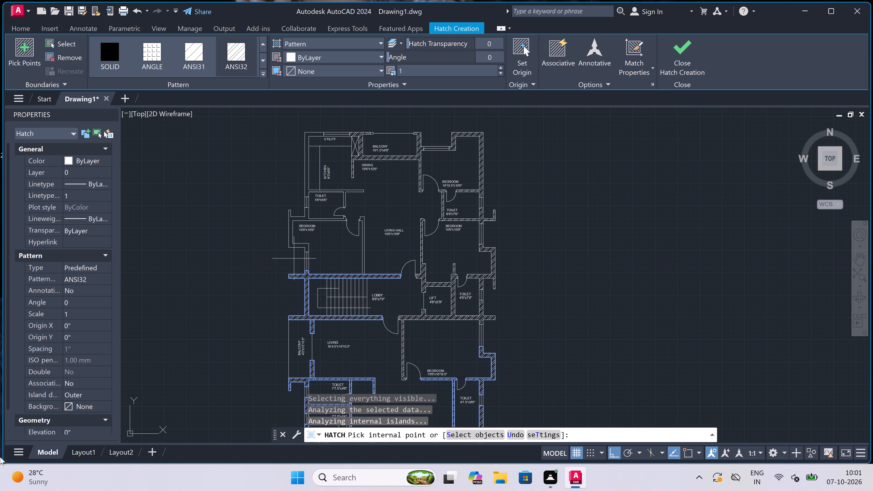
pyautogui.scroll(1, 287, 234)
pyautogui.click(294, 234)
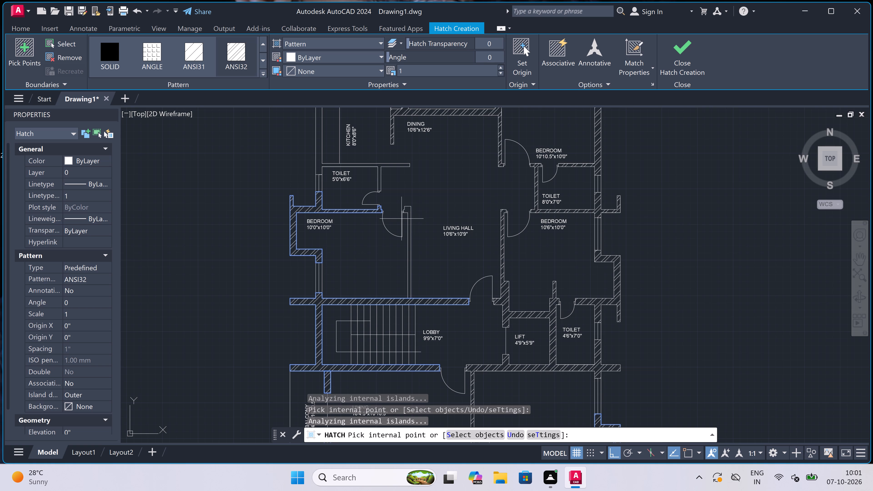
pyautogui.click(409, 221)
# Hatch the west walls of KITCHEN 8'0"x8'6" and UTILITY with the connected TOILET 5'0"x6'6" walls, and end the Hatch command.
pyautogui.scroll(-3, 353, 268)
pyautogui.scroll(3, 375, 186)
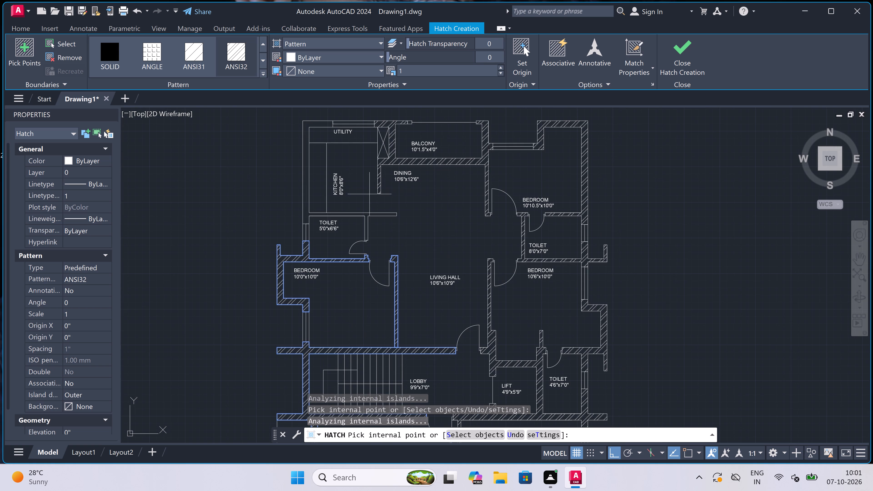
pyautogui.scroll(2, 320, 218)
pyautogui.click(310, 212)
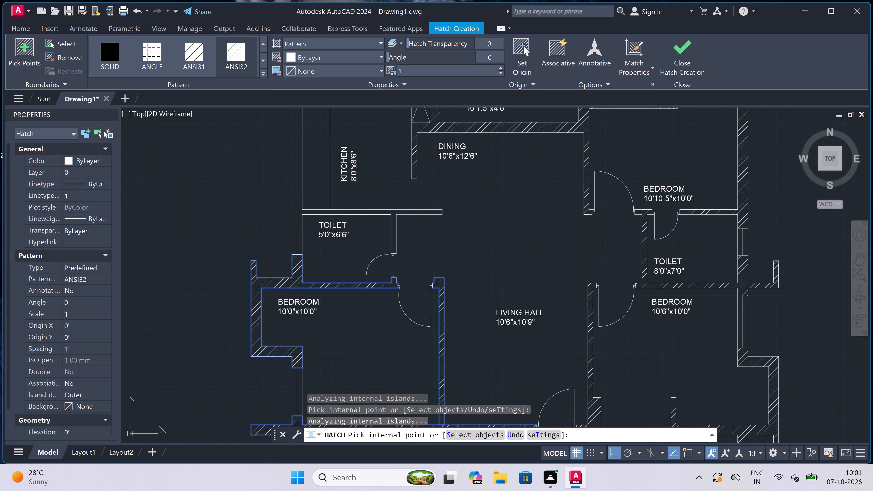
pyautogui.scroll(-7, 377, 256)
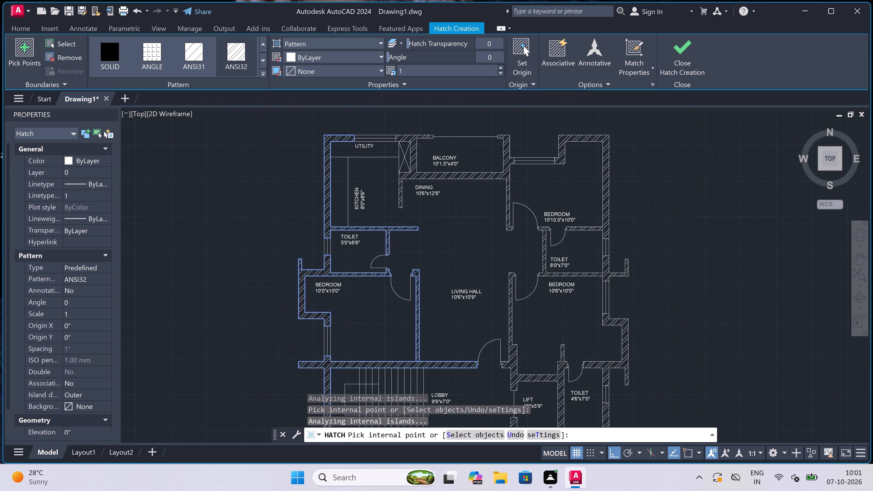
pyautogui.scroll(-3, 417, 204)
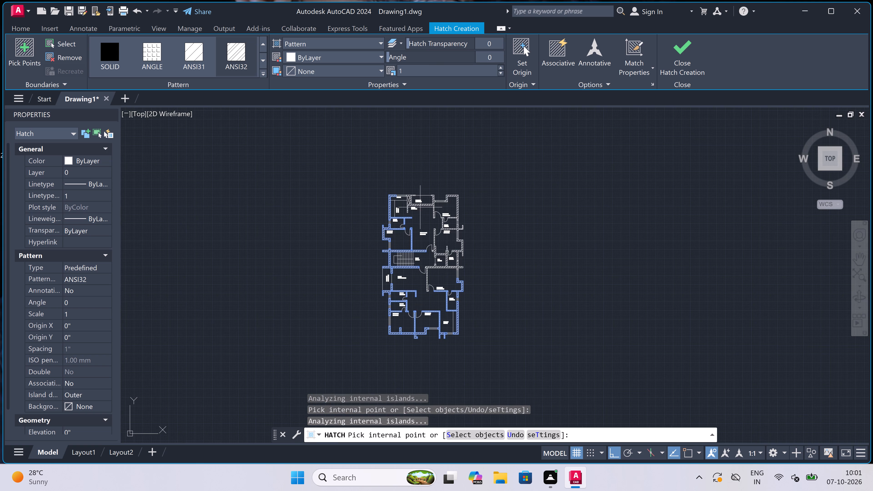
pyautogui.scroll(3, 439, 230)
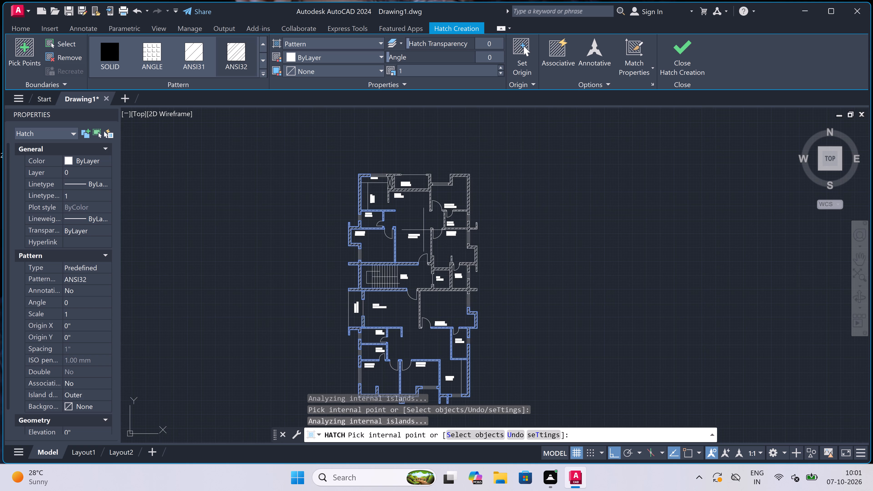
pyautogui.press('Escape')
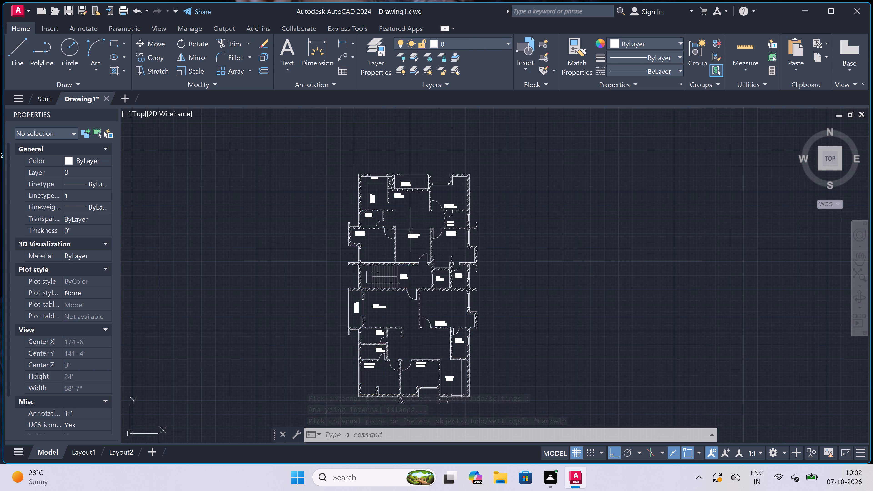
# Examine the hatched walls across the whole floor plan, especially around the utility, kitchen and north balcony.
pyautogui.scroll(-2, 314, 137)
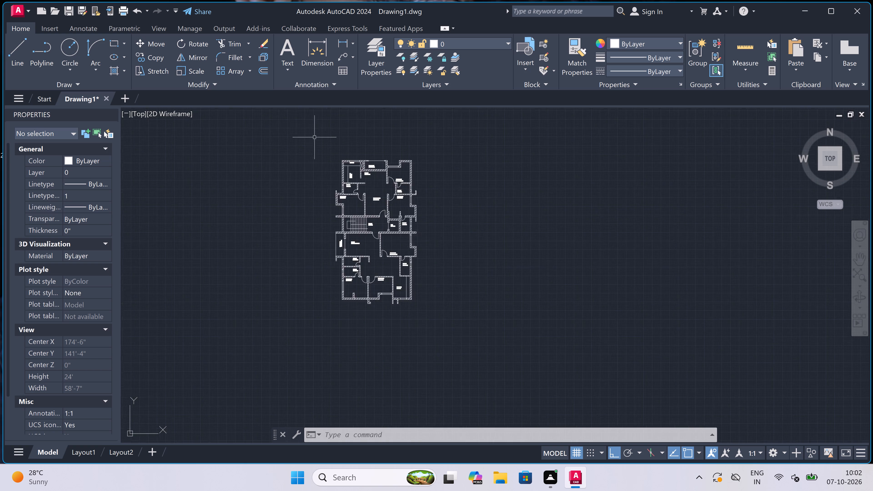
pyautogui.scroll(2, 359, 154)
pyautogui.scroll(3, 329, 150)
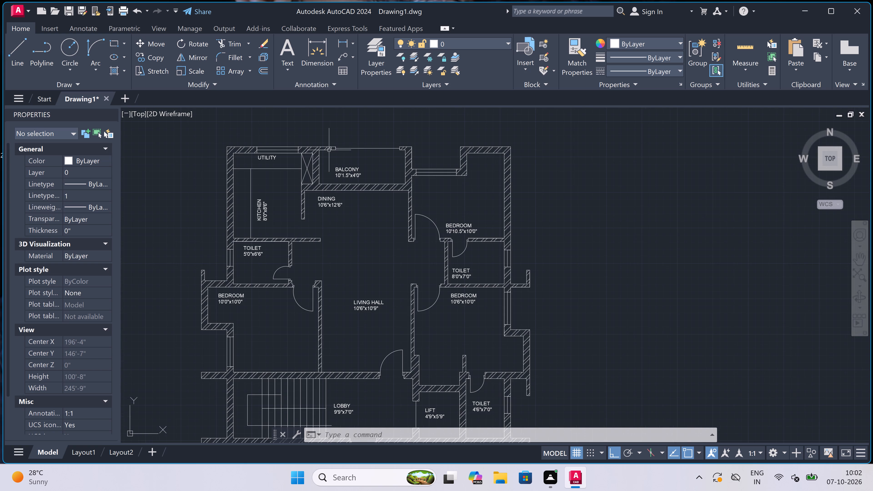
pyautogui.scroll(3, 313, 156)
pyautogui.scroll(-5, 313, 156)
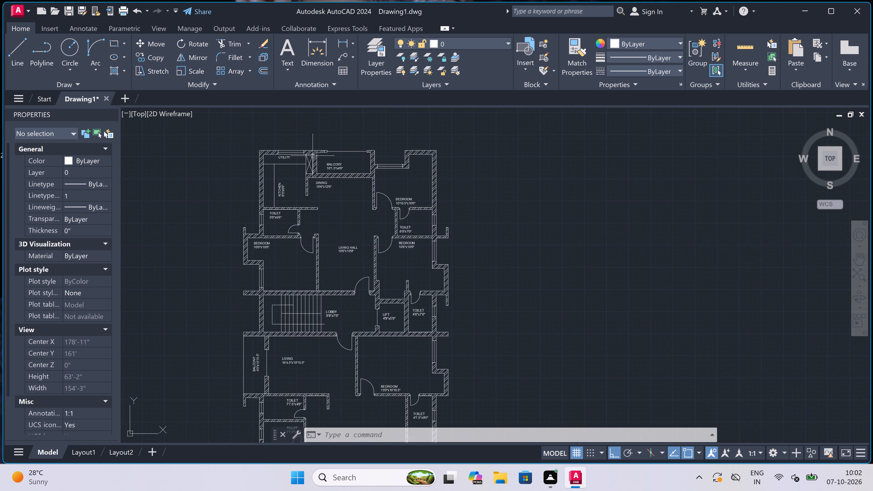
pyautogui.scroll(3, 266, 164)
pyautogui.scroll(-3, 267, 162)
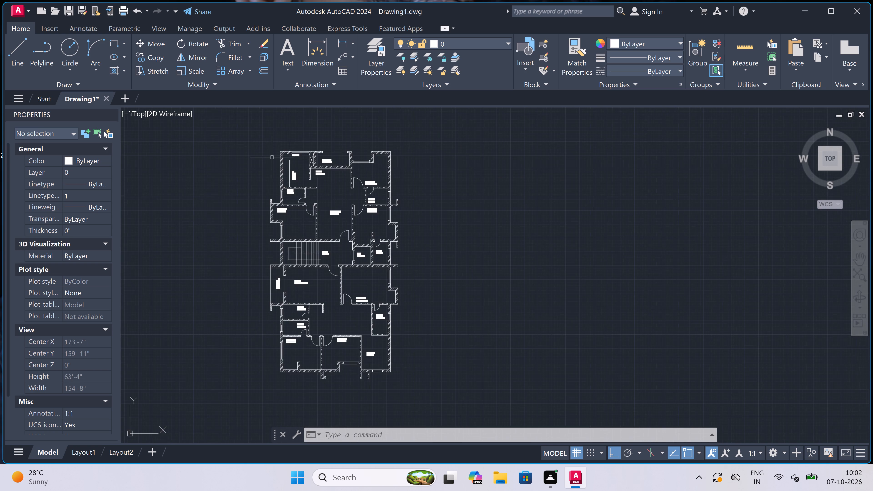
pyautogui.scroll(3, 287, 143)
pyautogui.scroll(-3, 298, 194)
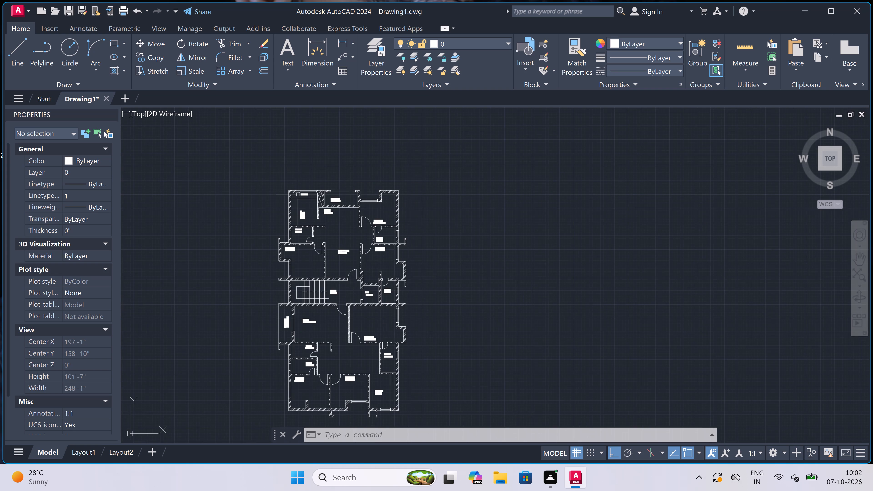
pyautogui.scroll(-2, 298, 194)
pyautogui.scroll(2, 315, 215)
pyautogui.scroll(-2, 315, 215)
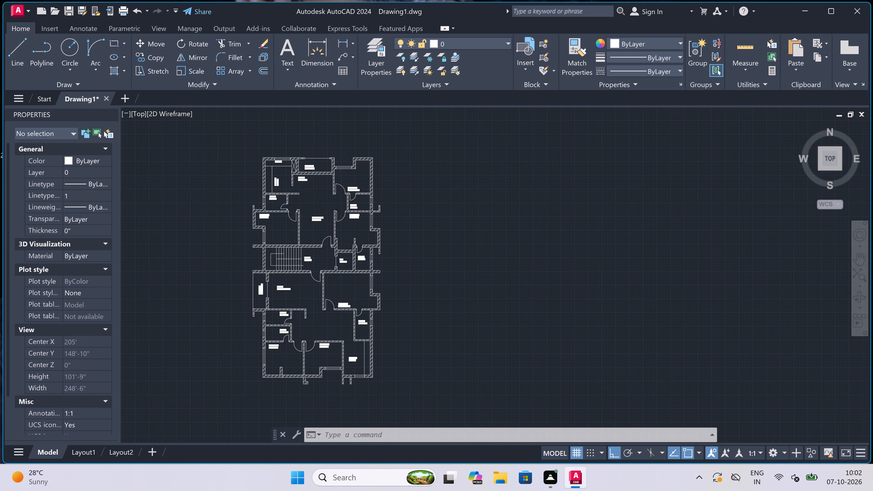
pyautogui.scroll(2, 341, 256)
pyautogui.scroll(-1, 304, 246)
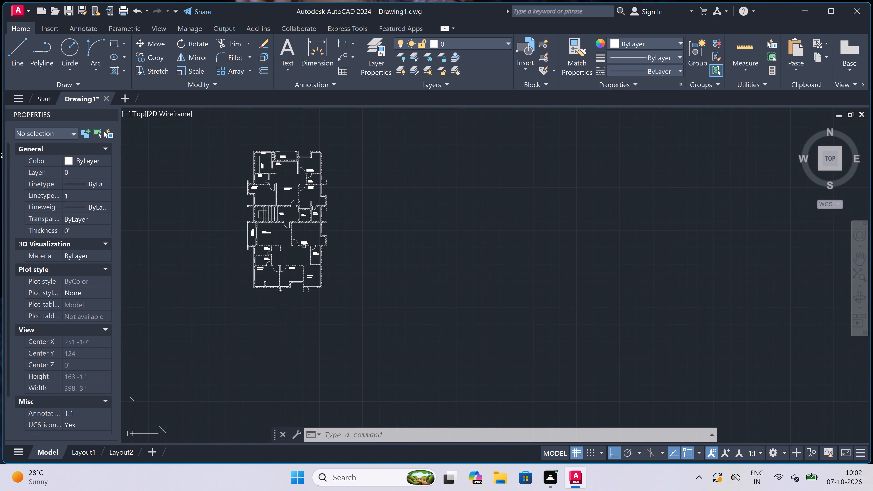
# Add the multiline text title "FIRST FLOOR PLAN" below the south end of the floor plan.
pyautogui.scroll(-1, 304, 246)
pyautogui.scroll(3, 301, 267)
pyautogui.scroll(2, 276, 296)
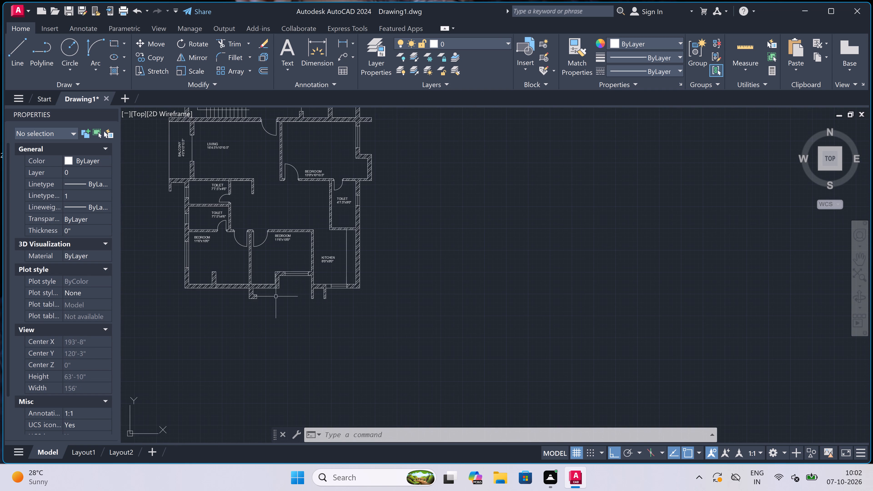
pyautogui.scroll(-2, 277, 296)
pyautogui.scroll(1, 267, 324)
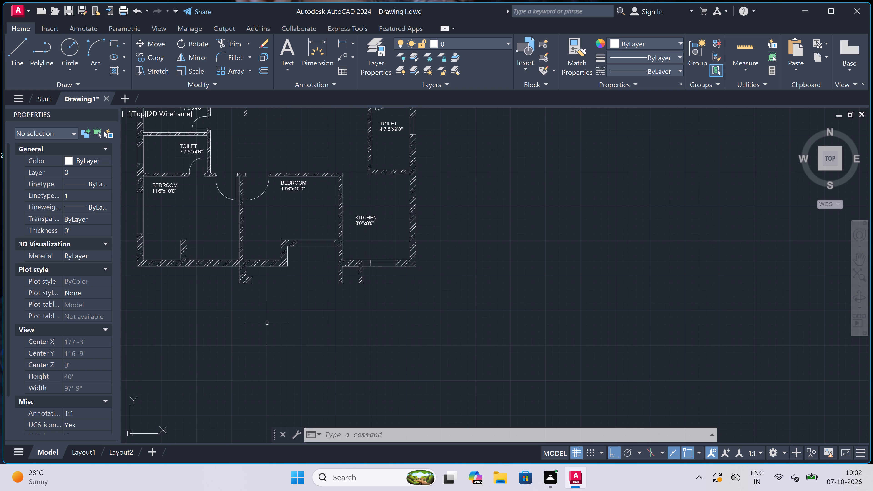
pyautogui.write('mt')
pyautogui.press('space')
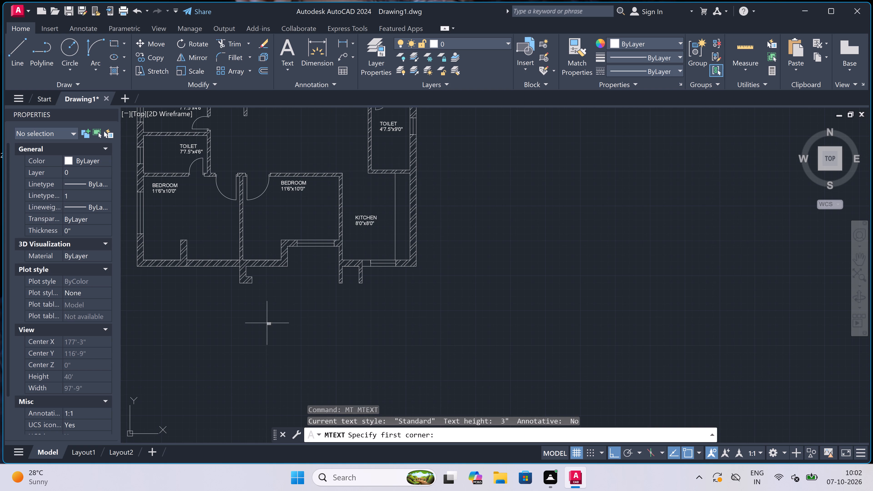
pyautogui.scroll(-2, 267, 323)
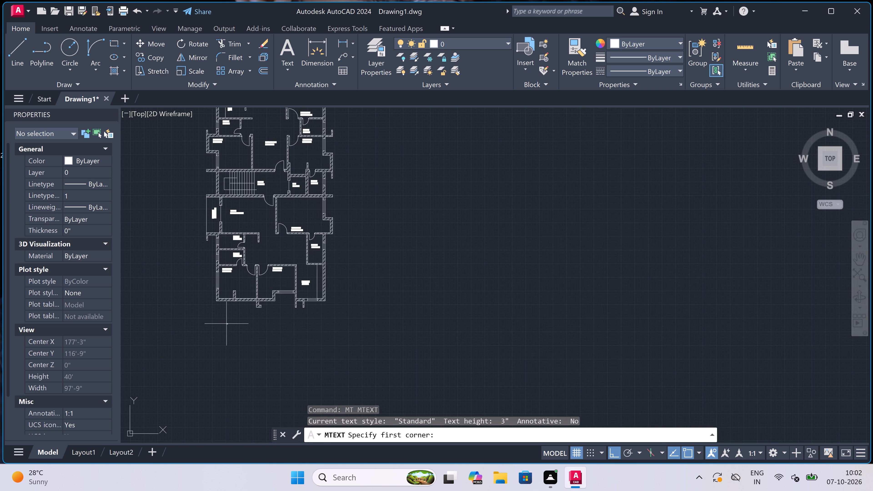
pyautogui.scroll(2, 260, 333)
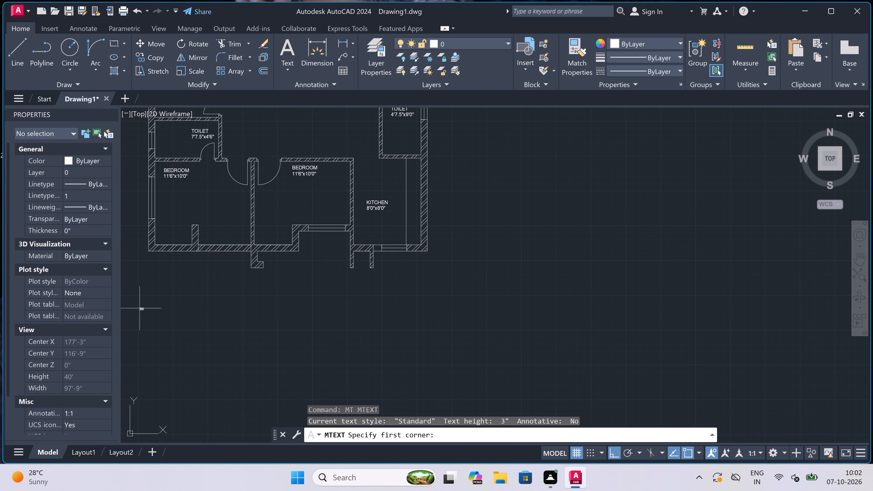
pyautogui.click(162, 301)
pyautogui.doubleClick(471, 296)
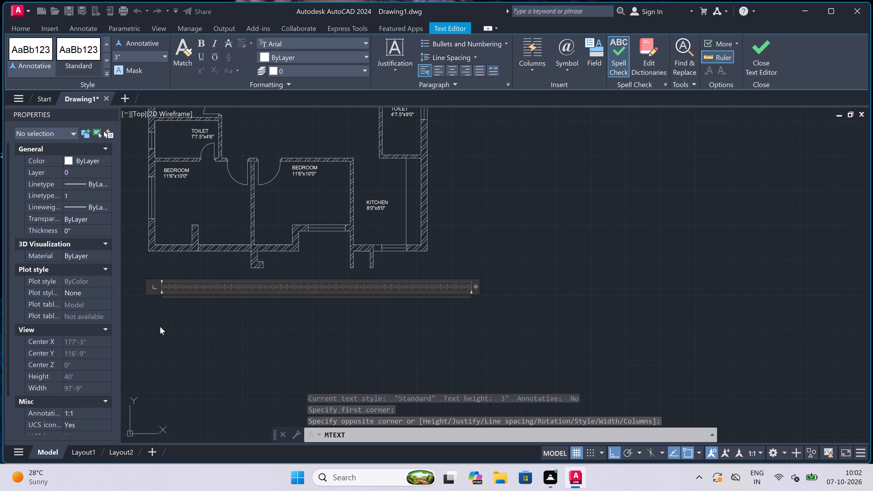
pyautogui.write('FIRST')
pyautogui.press('space')
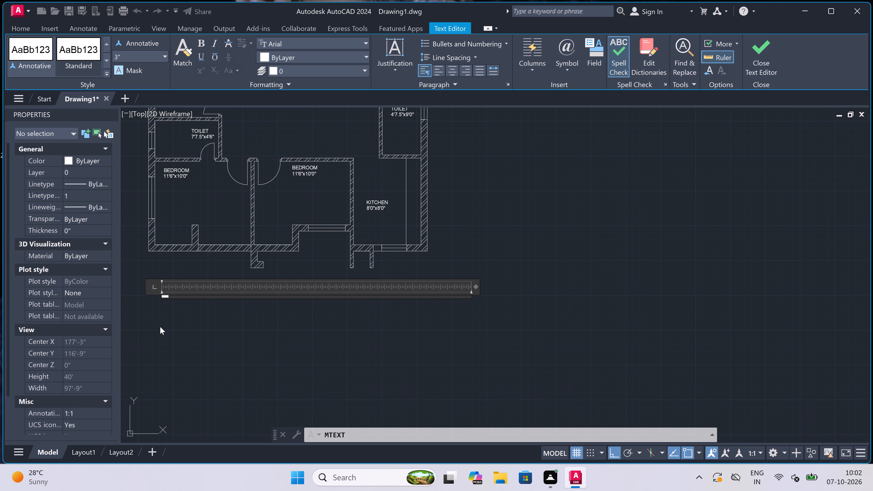
pyautogui.scroll(3, 156, 308)
pyautogui.scroll(2, 206, 285)
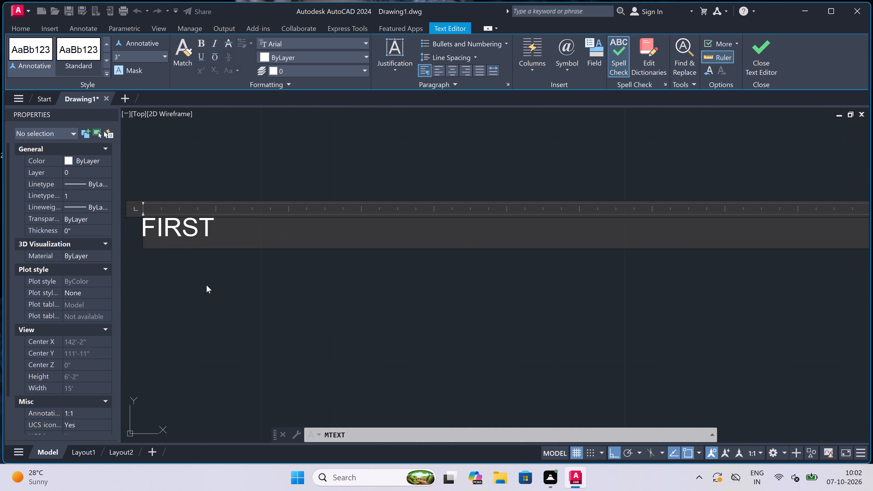
pyautogui.write('FLOOR PLAN')
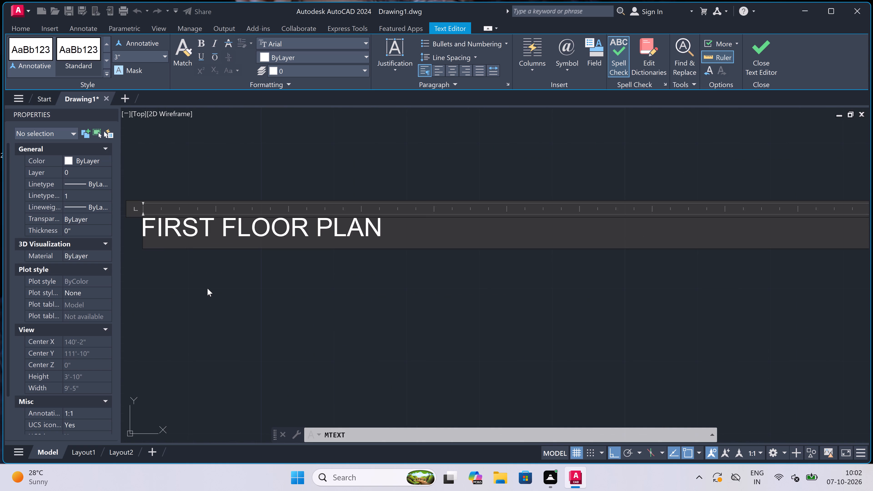
pyautogui.click(210, 290)
# Set the text height of the FIRST FLOOR PLAN title to 1.5'.
pyautogui.click(308, 154)
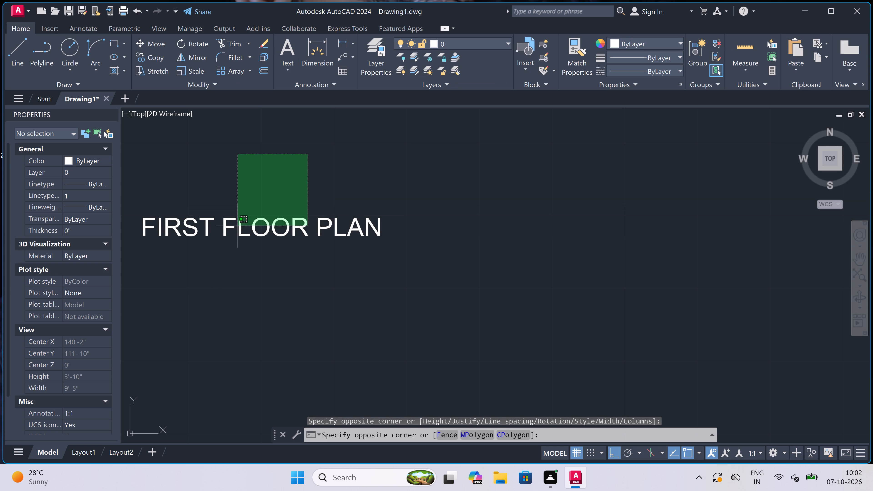
pyautogui.click(176, 291)
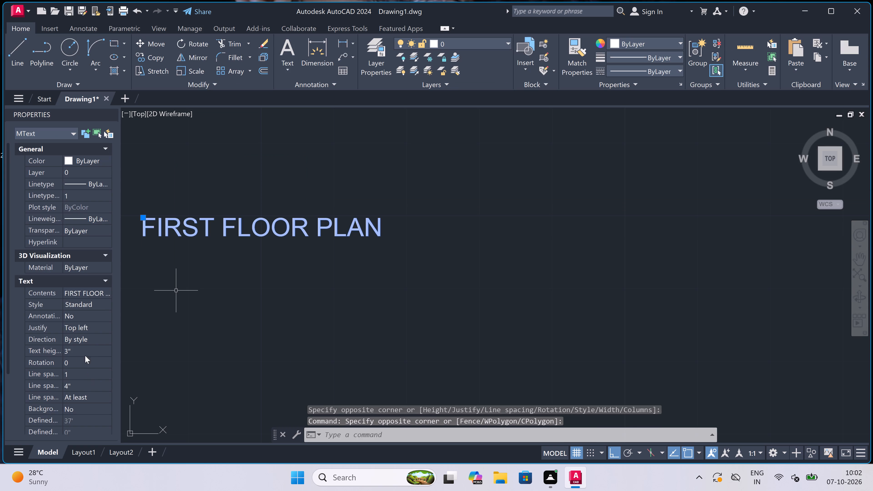
pyautogui.click(88, 351)
pyautogui.press('BackSpace')
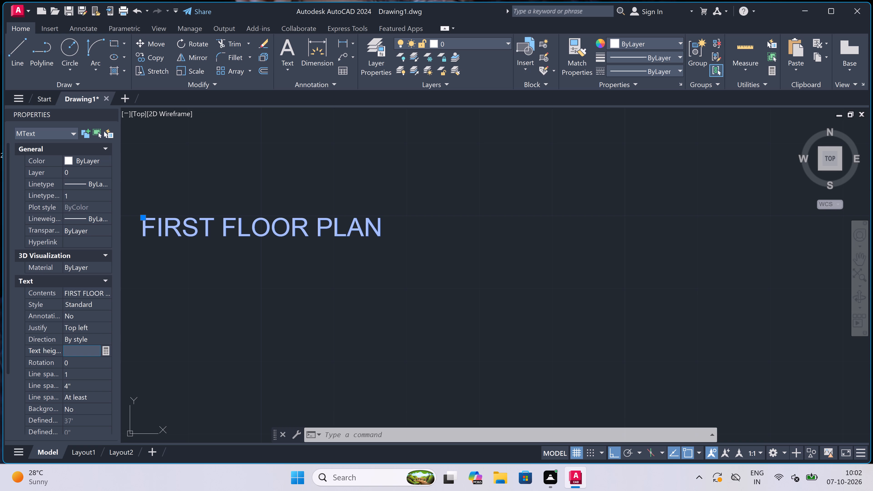
pyautogui.press('1')
pyautogui.write(".5'")
pyautogui.click(219, 298)
# Move the FIRST FLOOR PLAN title horizontally eastward so it sits roughly centred beneath the plan.
pyautogui.scroll(-4, 236, 261)
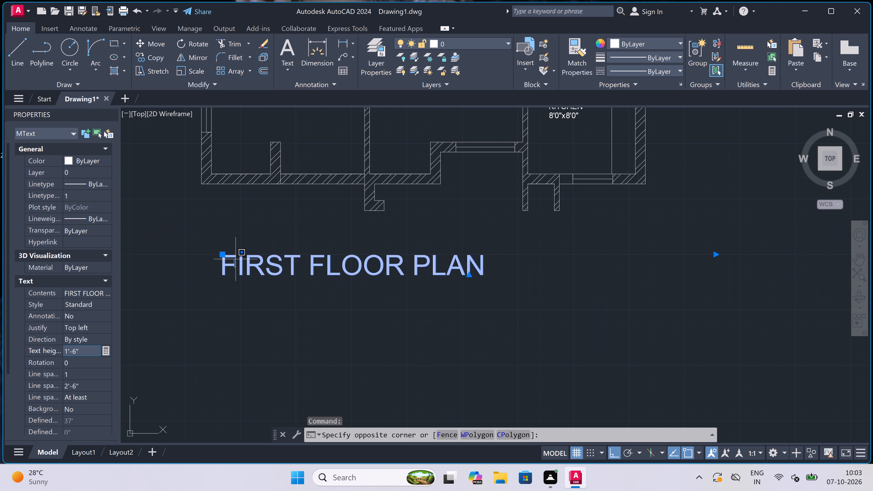
pyautogui.click(220, 257)
pyautogui.click(221, 256)
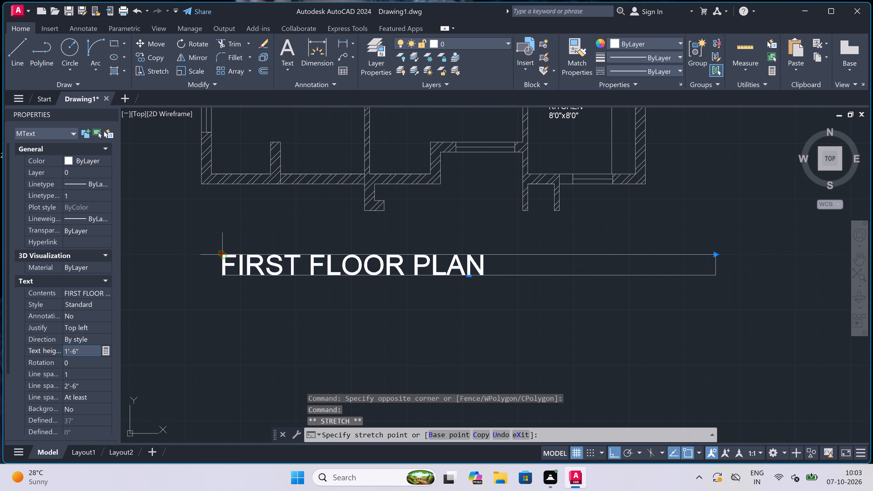
pyautogui.scroll(4, 327, 242)
pyautogui.click(315, 263)
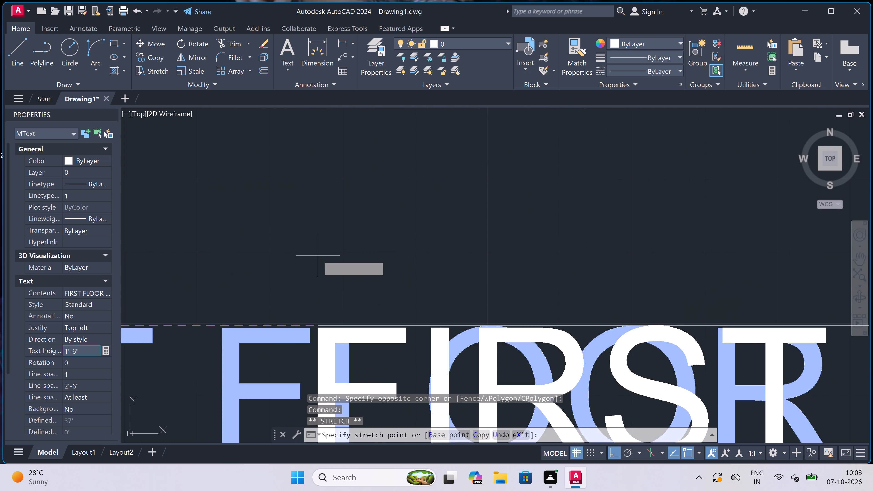
pyautogui.press('Escape')
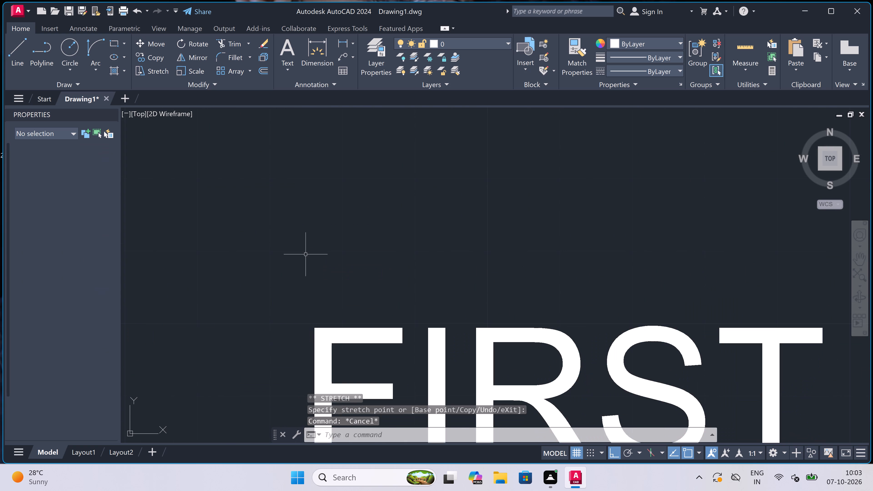
# Examine the title placement and the walls and labels of the two southern bedrooms beside the kitchen.
pyautogui.scroll(-9, 302, 250)
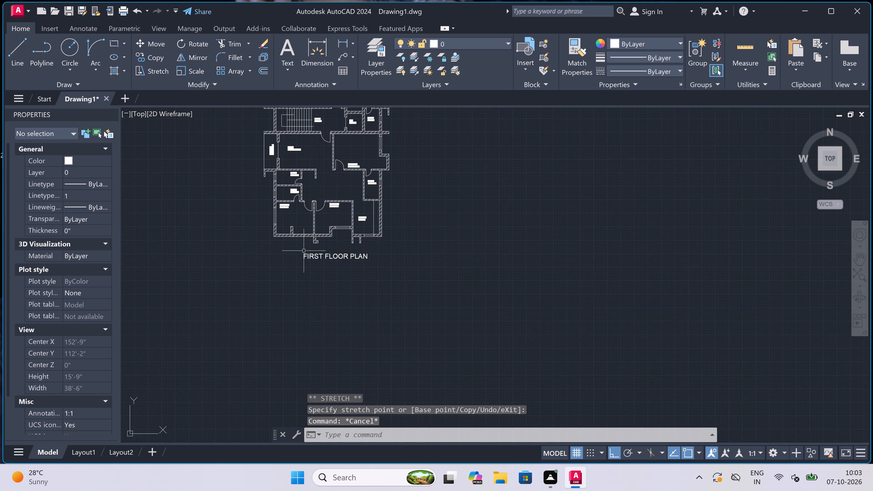
pyautogui.scroll(-3, 303, 250)
pyautogui.scroll(2, 303, 250)
pyautogui.scroll(3, 300, 229)
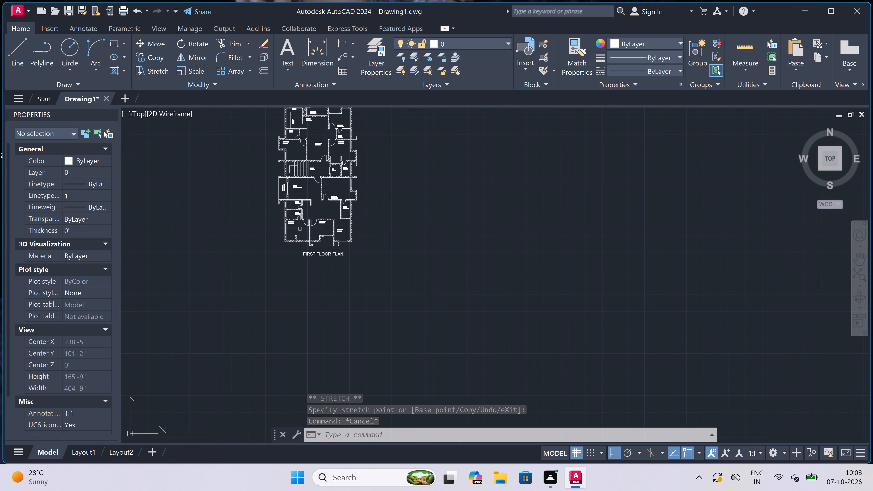
pyautogui.scroll(2, 279, 229)
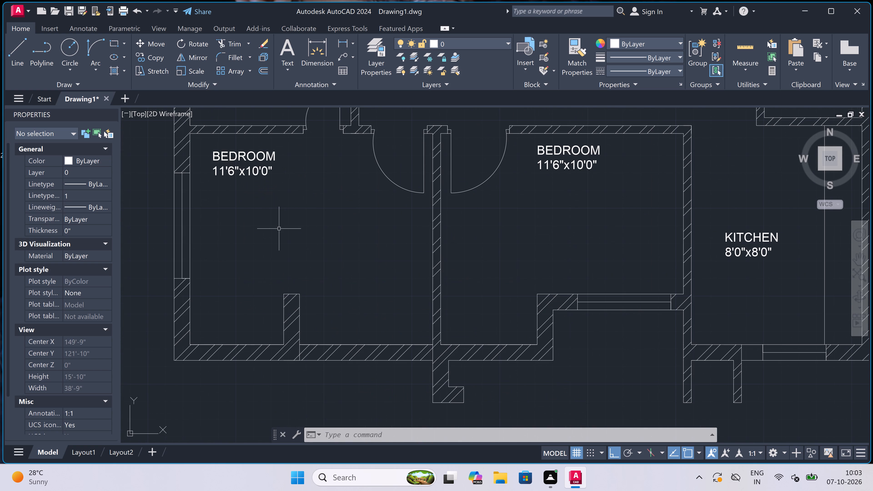
pyautogui.scroll(-1, 279, 229)
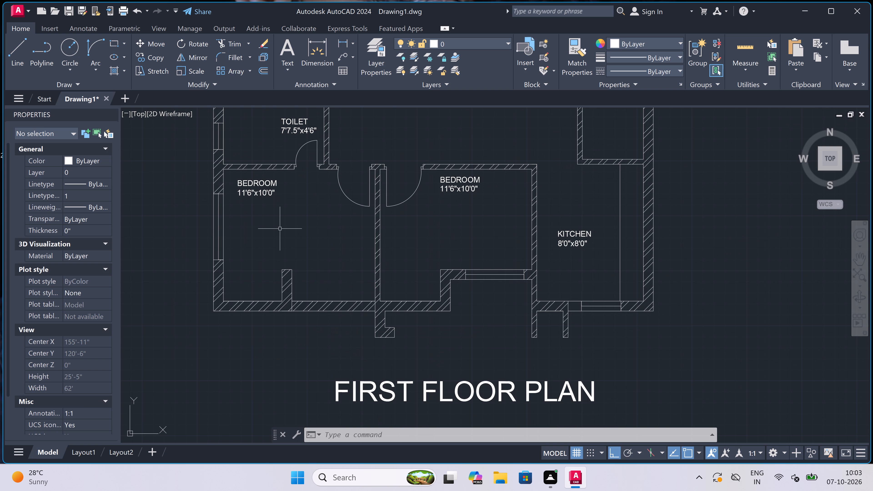
pyautogui.scroll(1, 286, 269)
pyautogui.scroll(2, 276, 311)
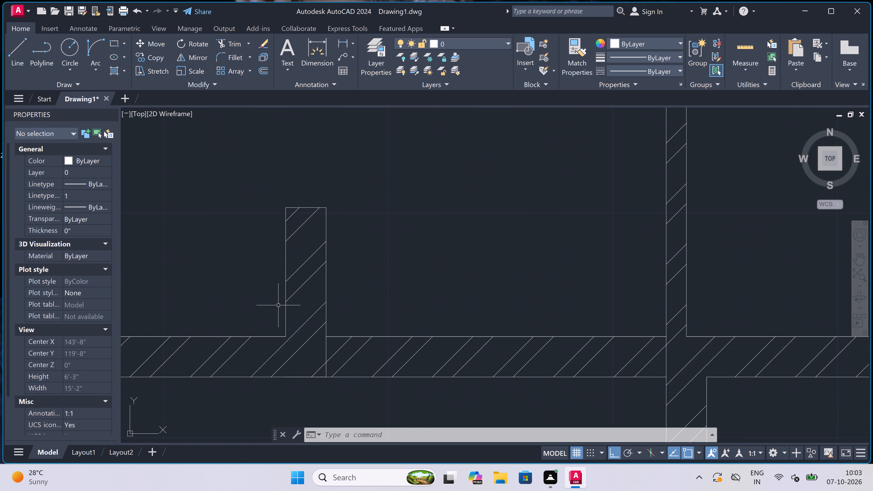
pyautogui.scroll(-3, 278, 305)
pyautogui.scroll(1, 278, 305)
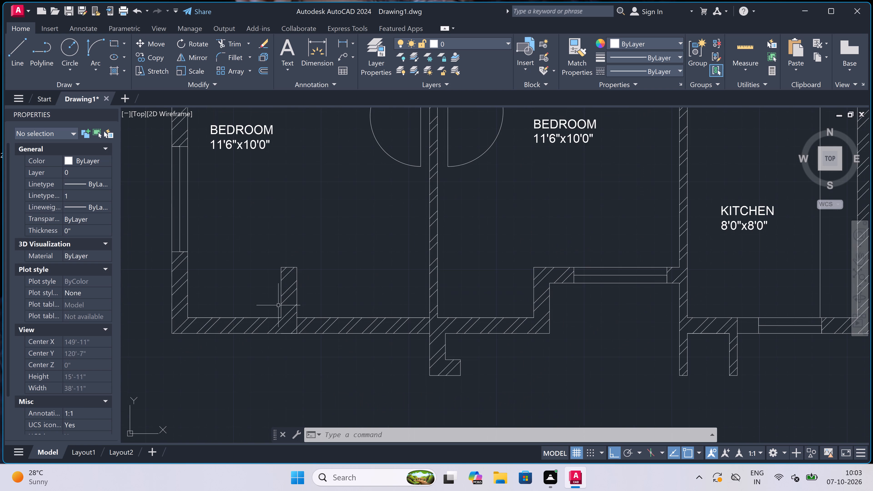
# With Ortho off, move the BEDROOM 11'6"x10'0" label next to KITCHEN 8'0"x8'0" into that bedroom's southwest corner.
pyautogui.scroll(-1, 278, 305)
pyautogui.scroll(1, 466, 195)
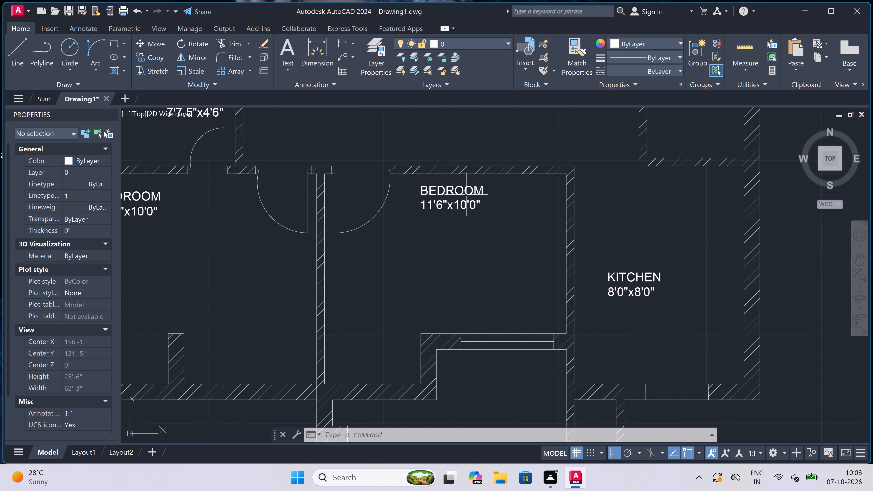
pyautogui.click(469, 191)
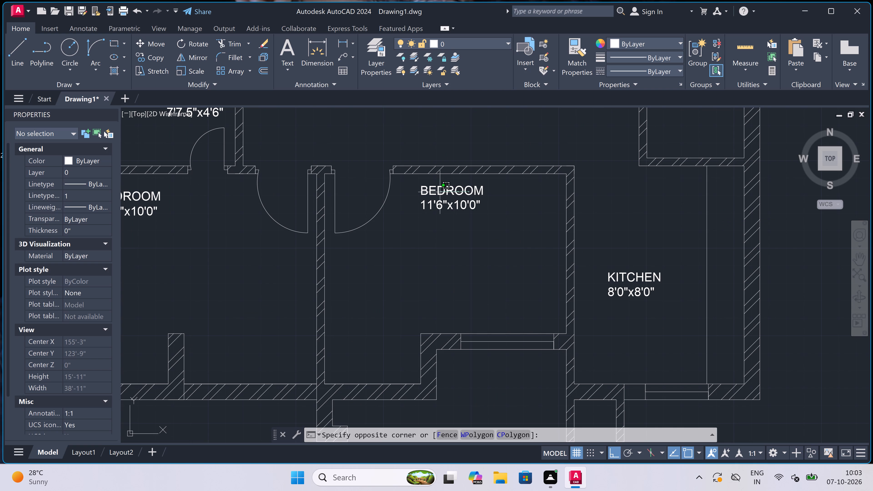
pyautogui.click(436, 193)
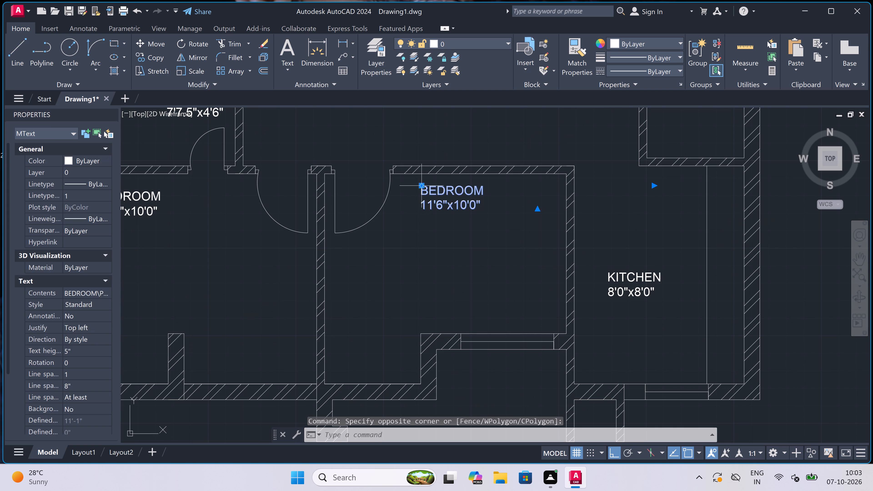
pyautogui.click(423, 186)
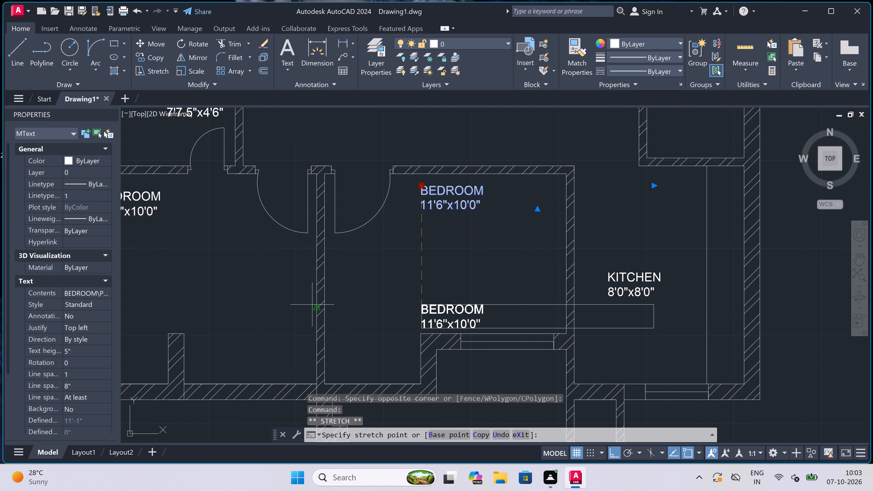
pyautogui.press('F8')
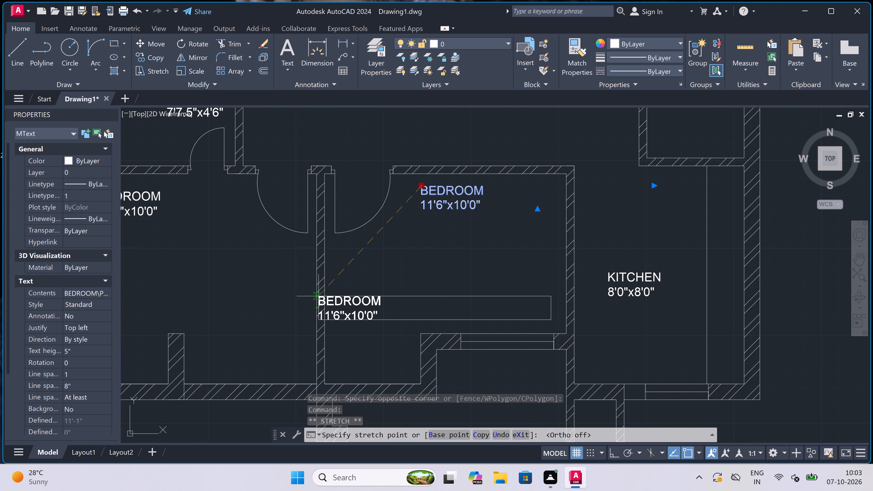
pyautogui.scroll(1, 323, 297)
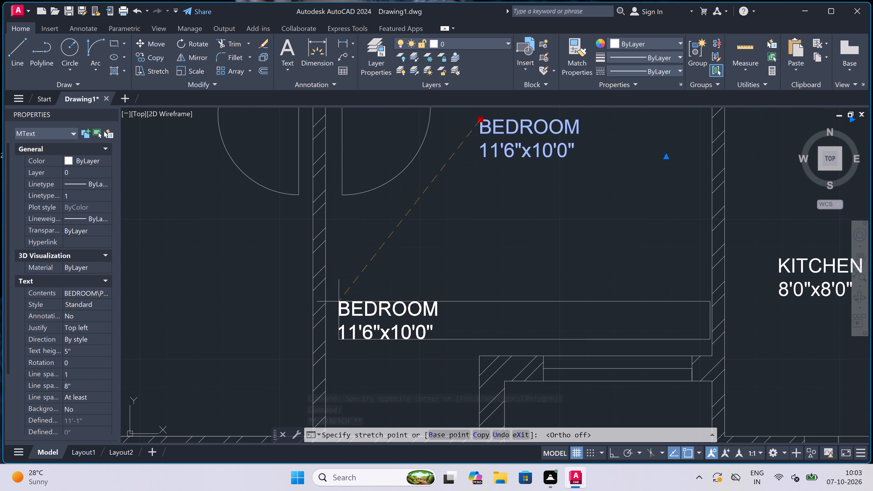
pyautogui.click(342, 336)
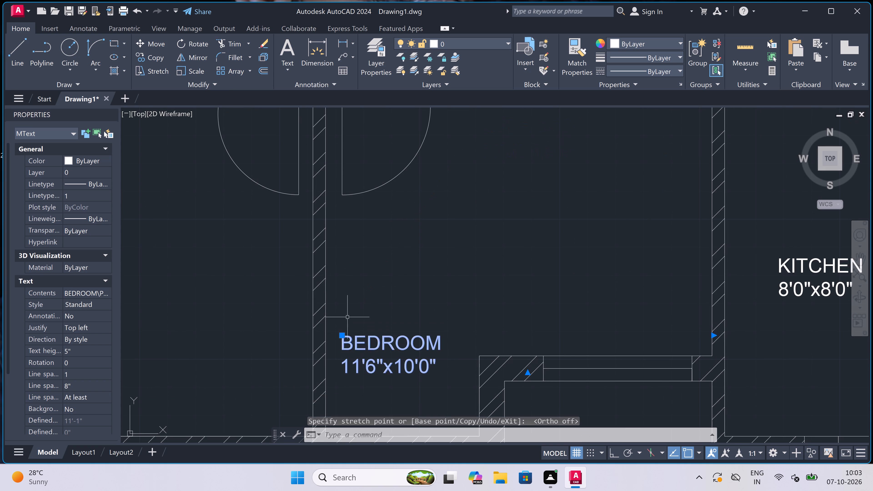
pyautogui.scroll(-3, 351, 312)
pyautogui.press('Escape')
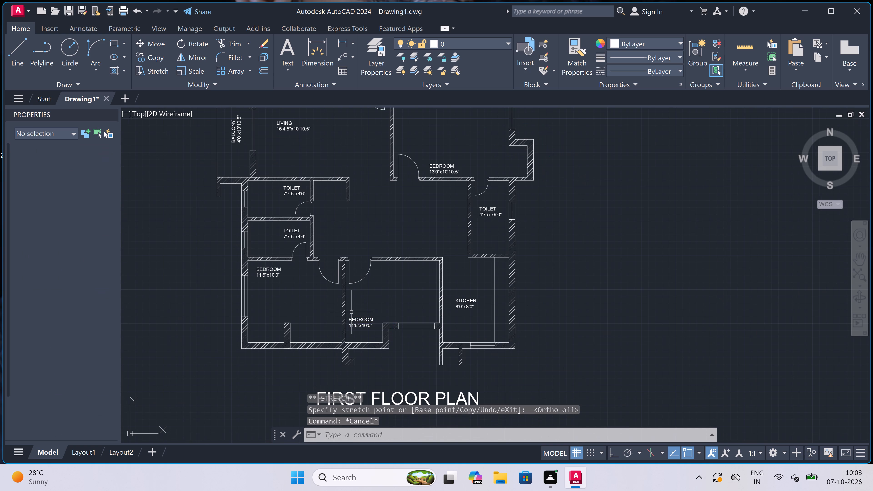
# Move the westernmost BEDROOM 11'6"x10'0" label from below the toilet into that bedroom's southeast corner, beside the shared wall.
pyautogui.scroll(2, 305, 292)
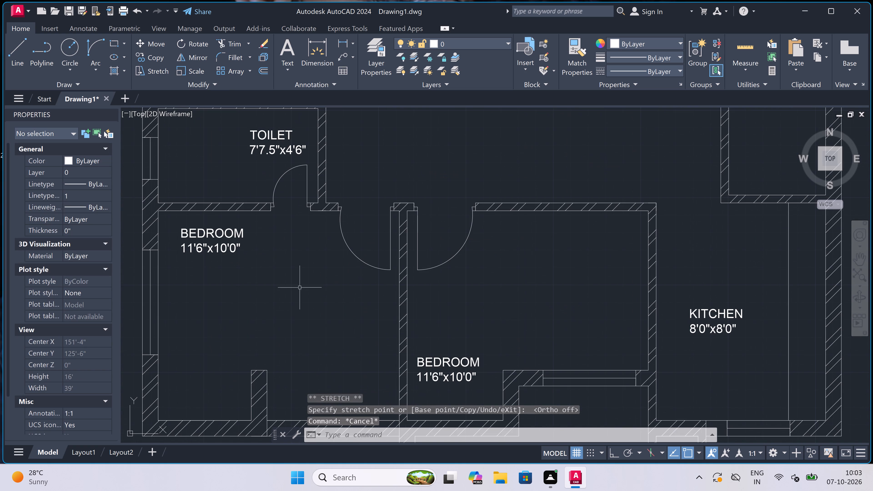
pyautogui.click(213, 232)
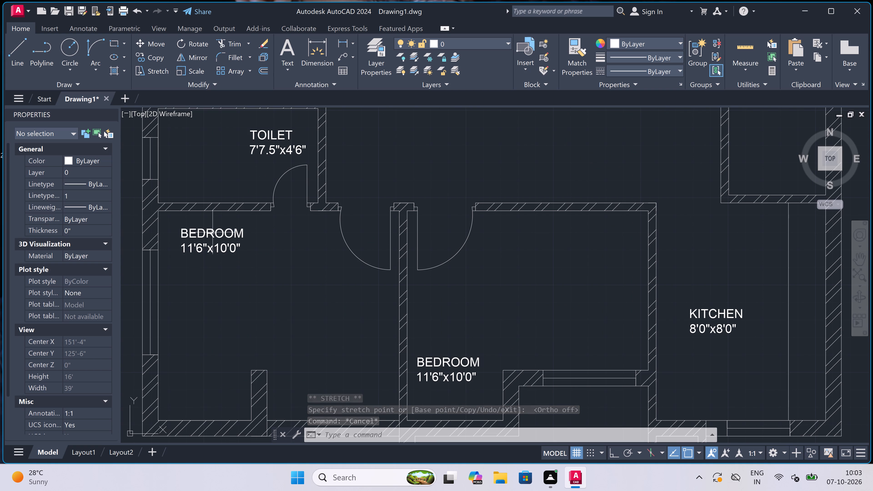
pyautogui.doubleClick(179, 230)
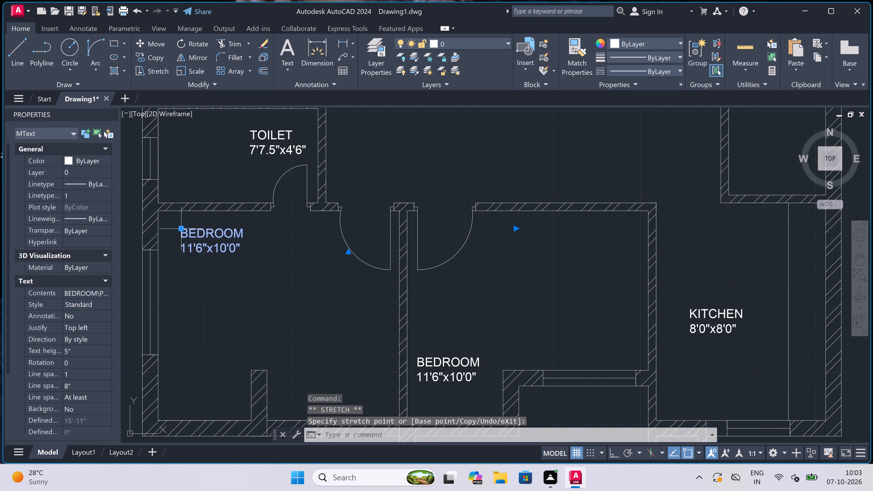
pyautogui.click(182, 226)
pyautogui.scroll(-2, 308, 270)
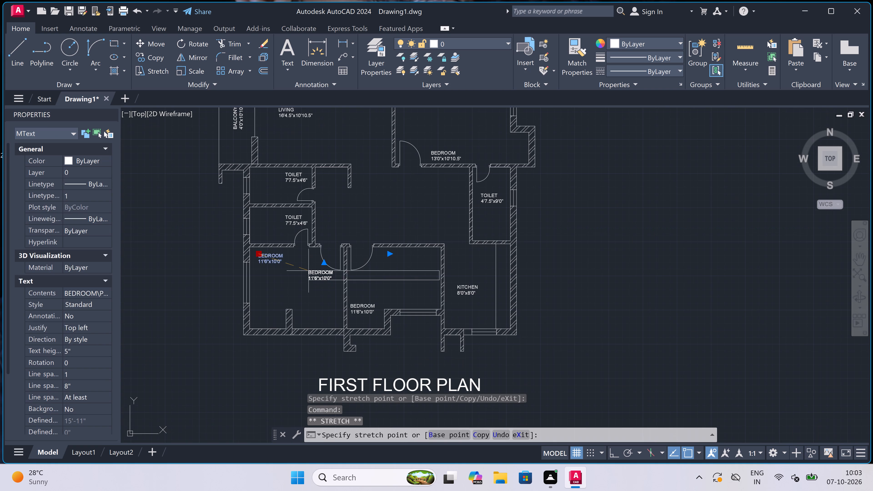
pyautogui.scroll(1, 313, 296)
pyautogui.click(310, 317)
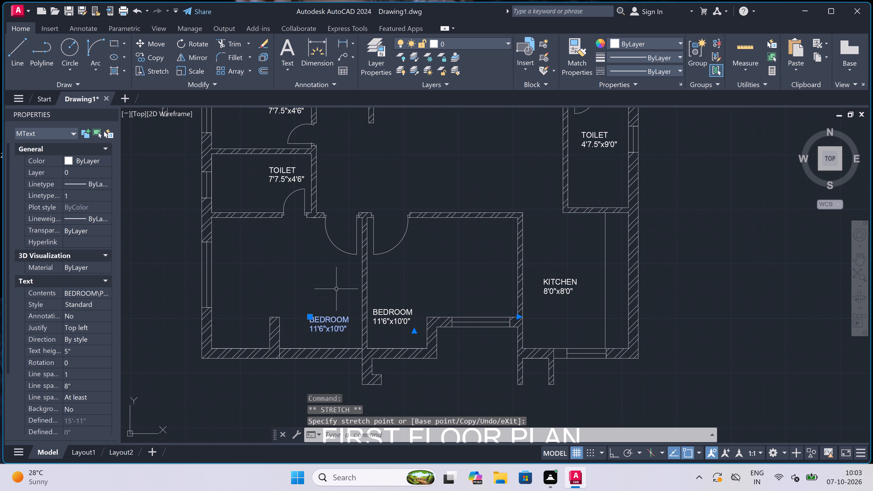
pyautogui.press('Escape')
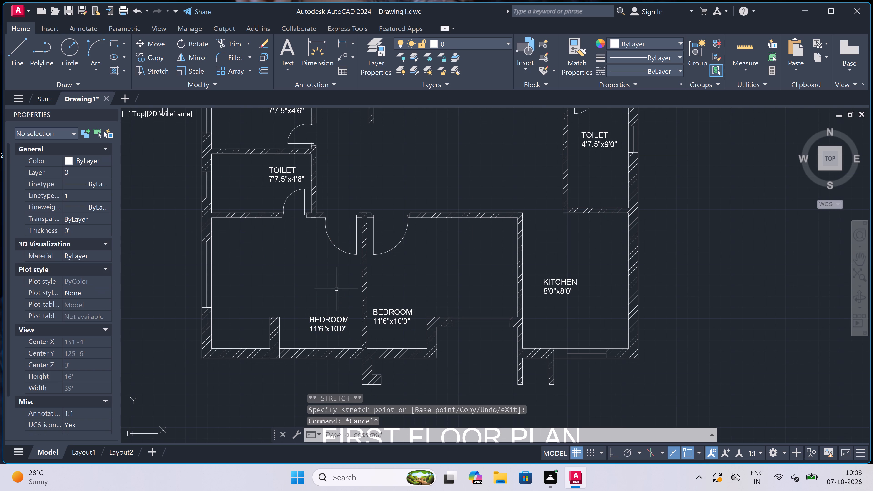
# Close the Properties palette and review the complete floor plan with its title and room labels.
pyautogui.scroll(-2, 336, 288)
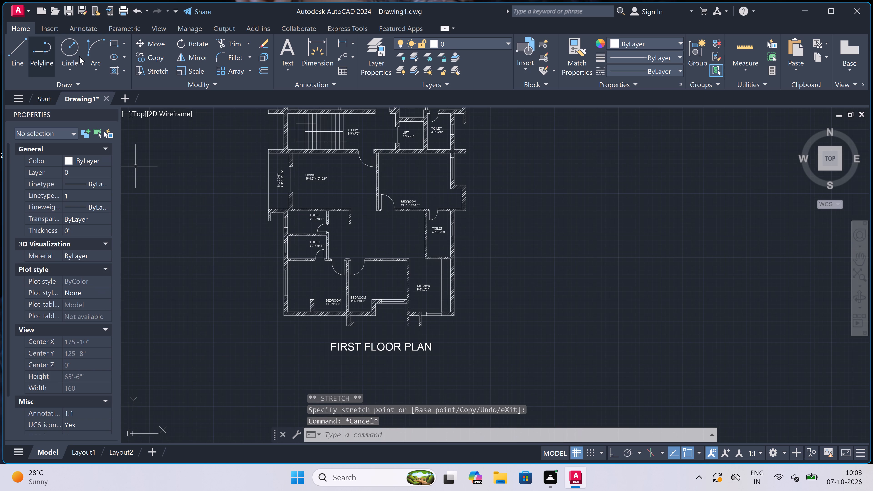
pyautogui.click(113, 113)
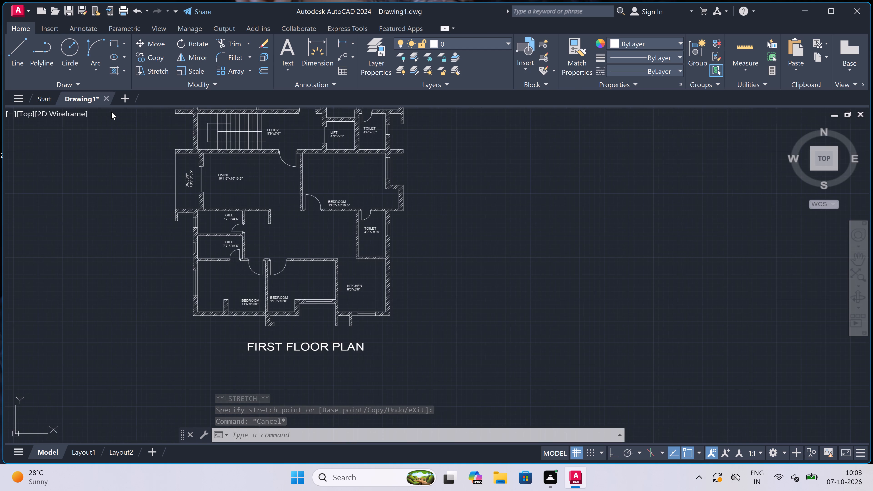
pyautogui.scroll(-2, 310, 229)
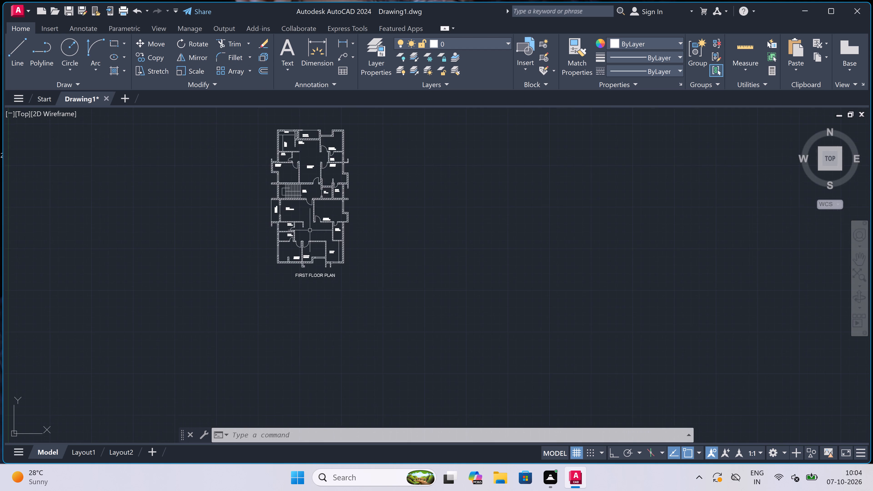
pyautogui.scroll(-1, 310, 228)
pyautogui.scroll(3, 317, 192)
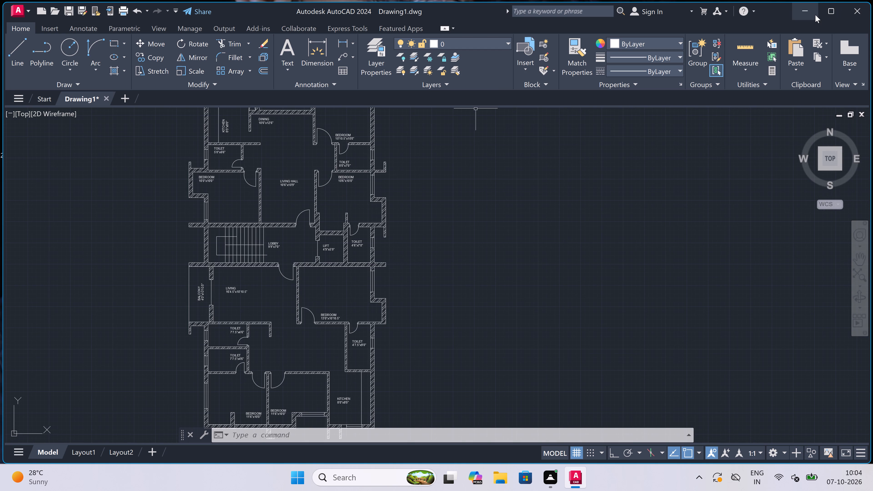
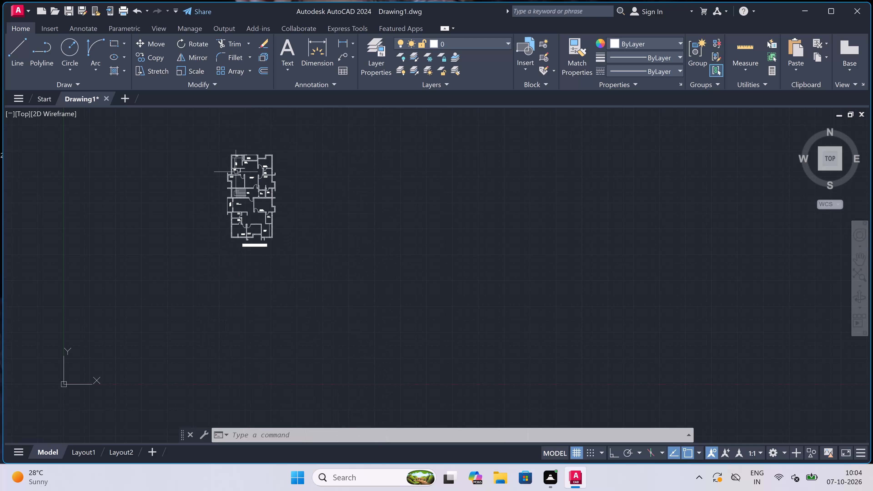
# Open the recent drawing FIRST FLOOR PLAN-2 07-10-26.dwg alongside the current floor plan.
pyautogui.scroll(2, 235, 165)
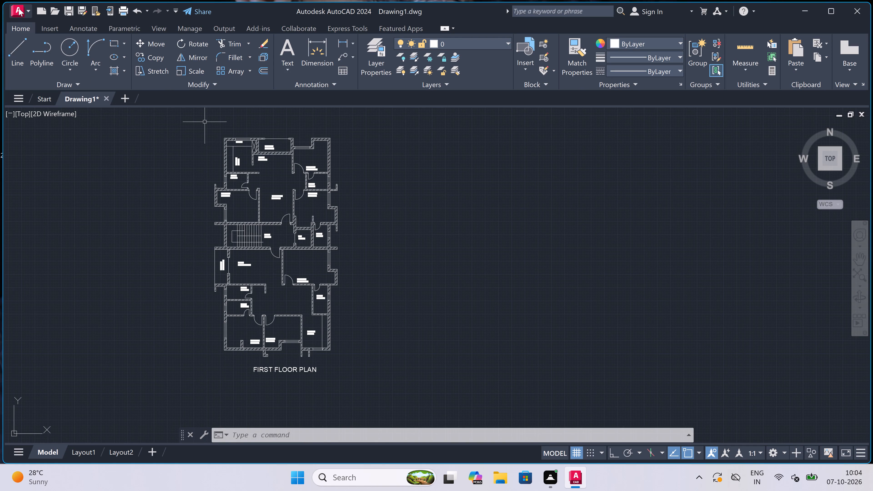
pyautogui.moveTo(28, 1); pyautogui.dragTo(37, 0)
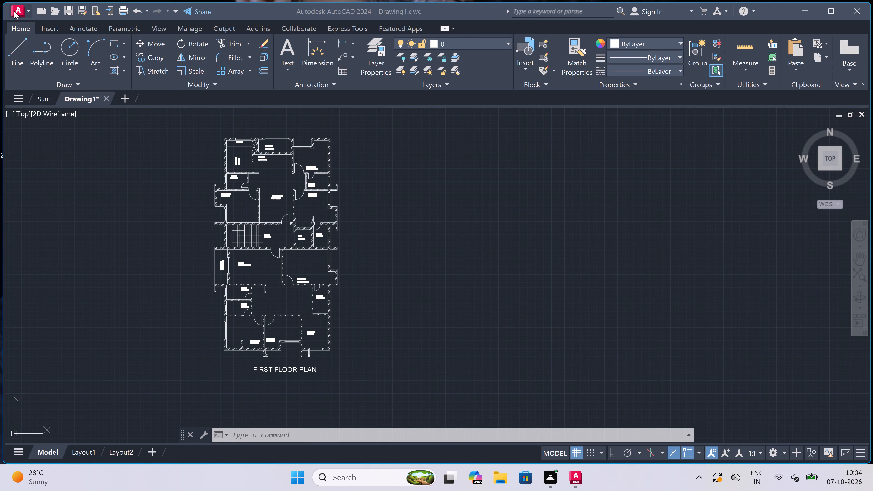
pyautogui.moveTo(14, 23); pyautogui.dragTo(14, 26)
pyautogui.click(16, 10)
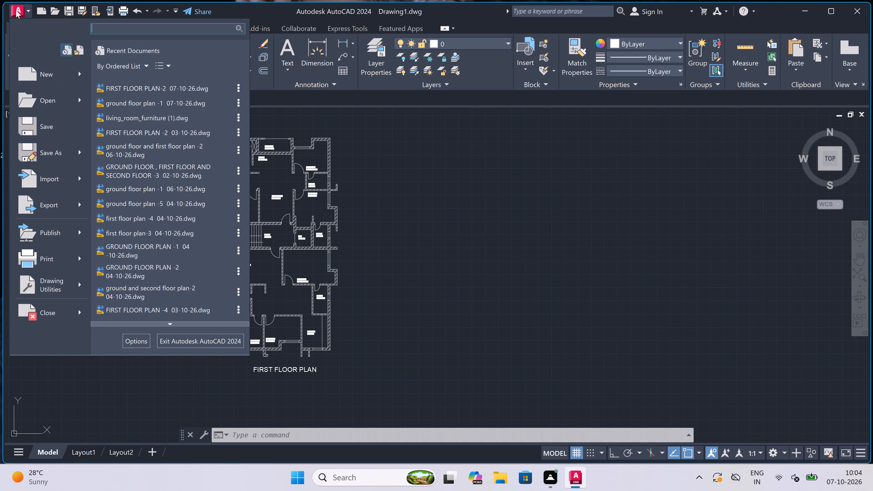
pyautogui.doubleClick(156, 89)
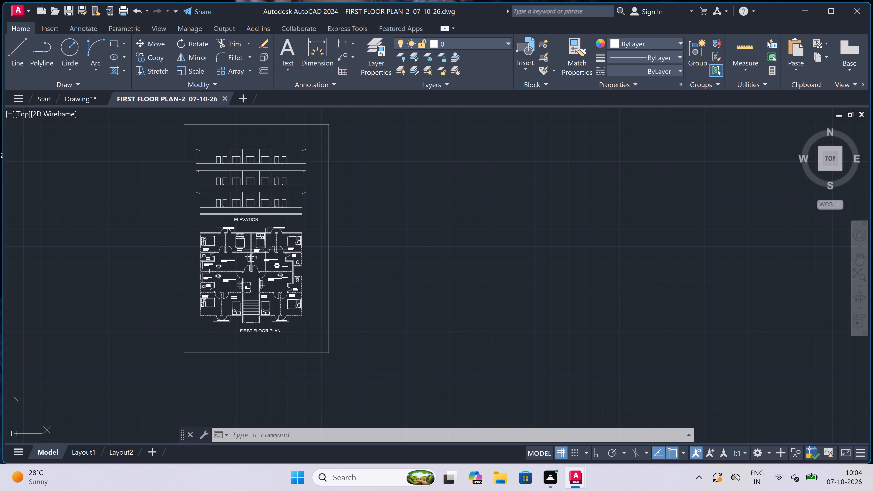
# Copy the northwest bedroom's bed, the WC in the toilet below it and the adjoining dining hall's six-chair table to the clipboard.
pyautogui.scroll(2, 238, 252)
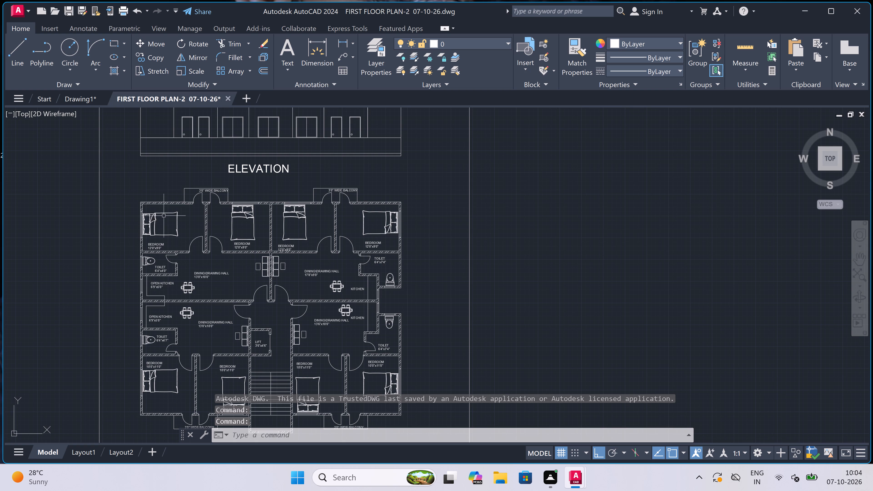
pyautogui.scroll(3, 162, 219)
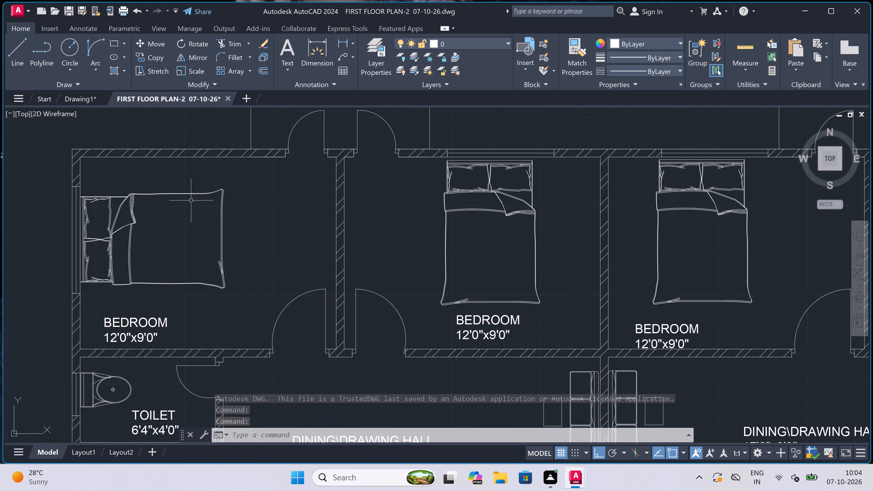
pyautogui.click(236, 177)
pyautogui.scroll(1, 85, 309)
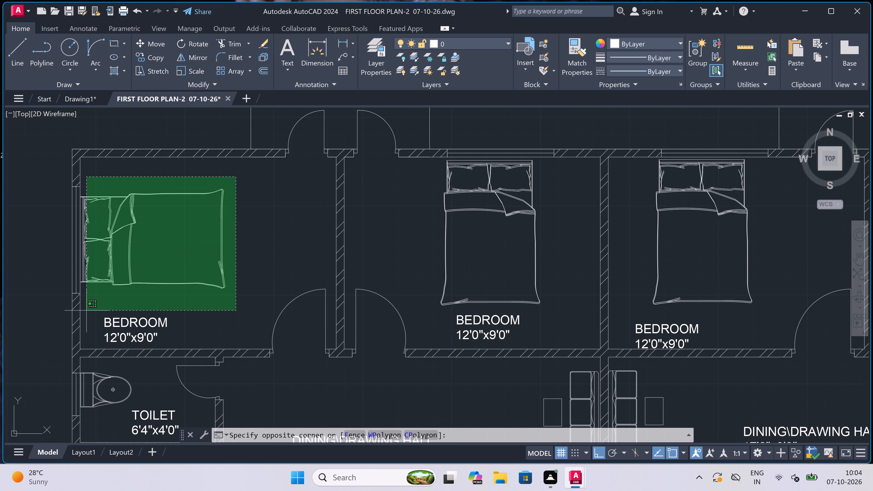
pyautogui.scroll(2, 69, 272)
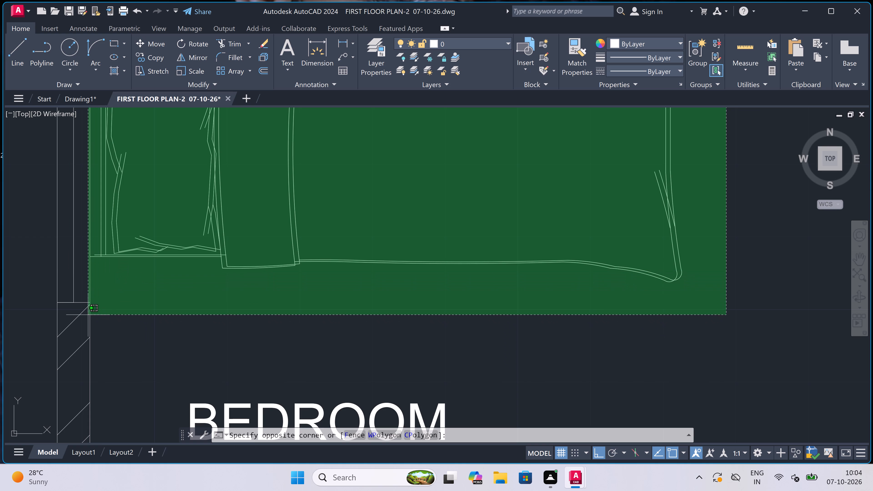
pyautogui.click(94, 311)
pyautogui.scroll(-3, 149, 260)
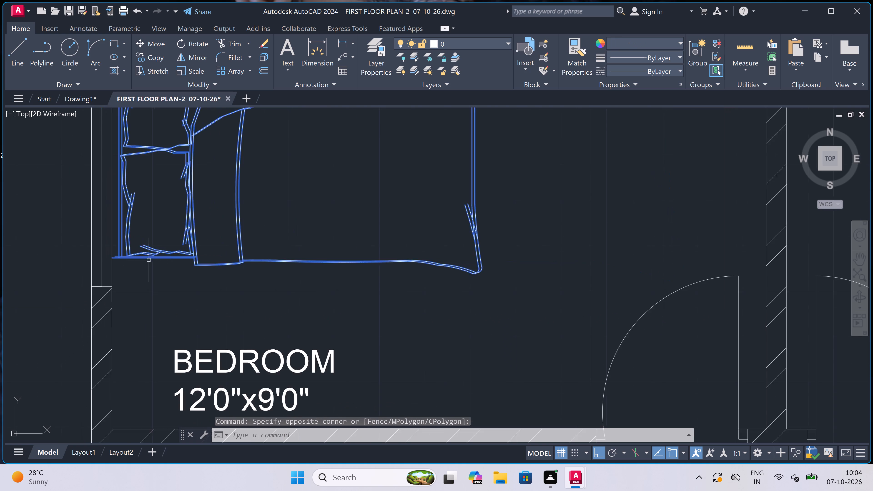
pyautogui.scroll(-2, 150, 259)
pyautogui.scroll(3, 129, 331)
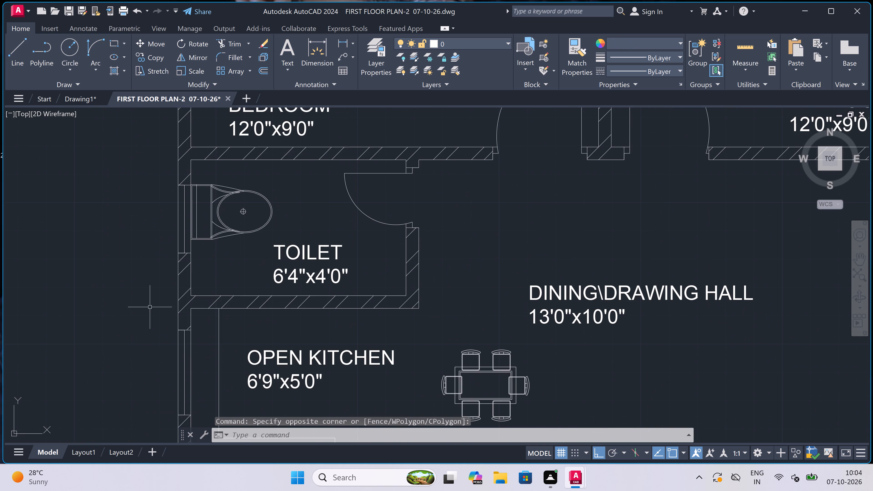
pyautogui.click(238, 215)
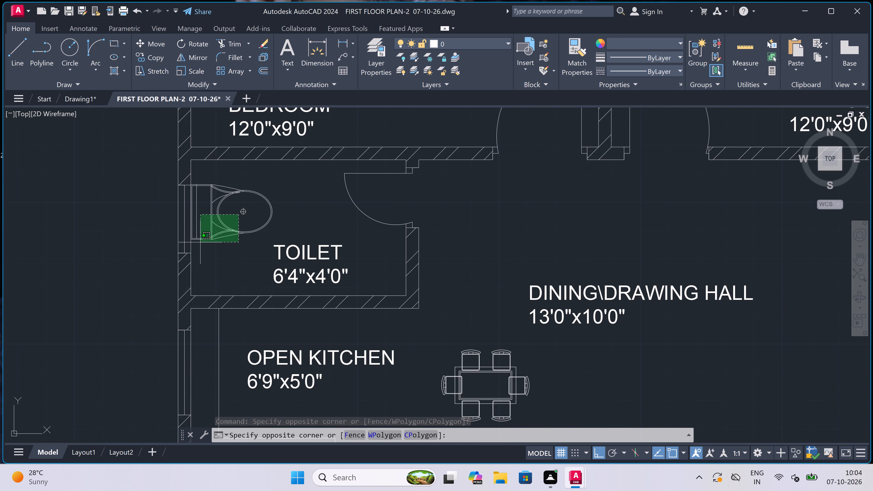
pyautogui.click(200, 242)
pyautogui.scroll(-5, 212, 212)
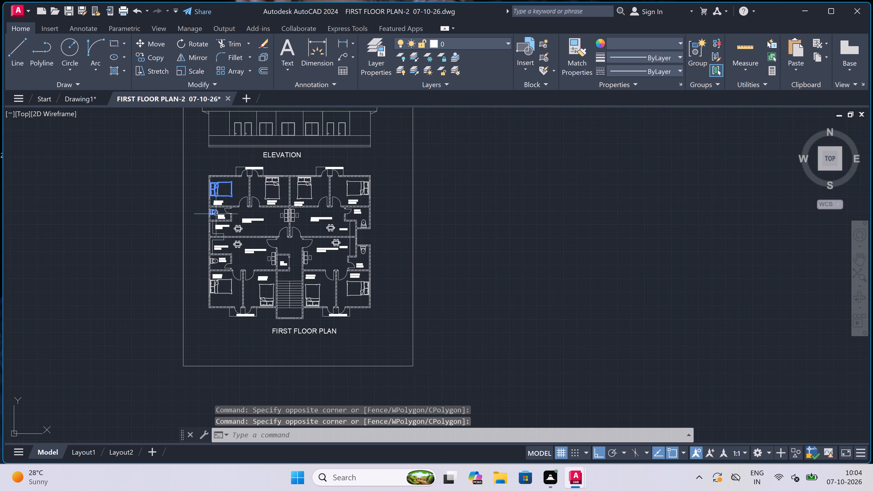
pyautogui.scroll(5, 235, 232)
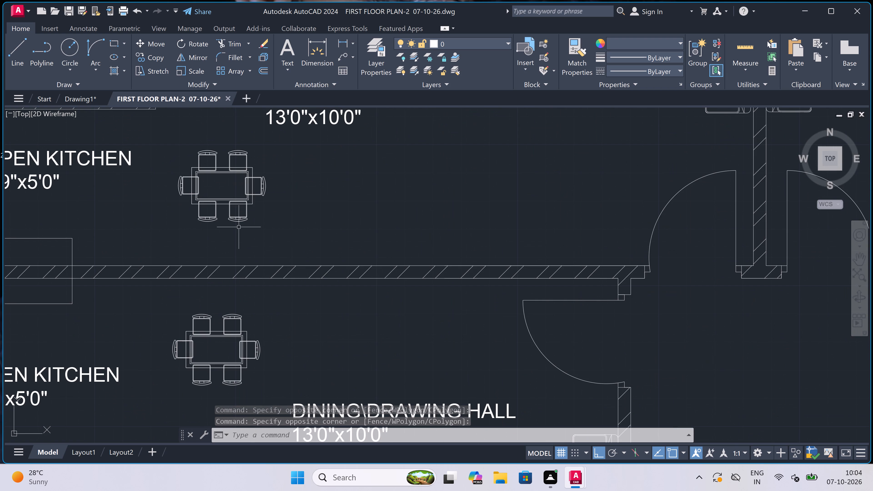
pyautogui.click(271, 138)
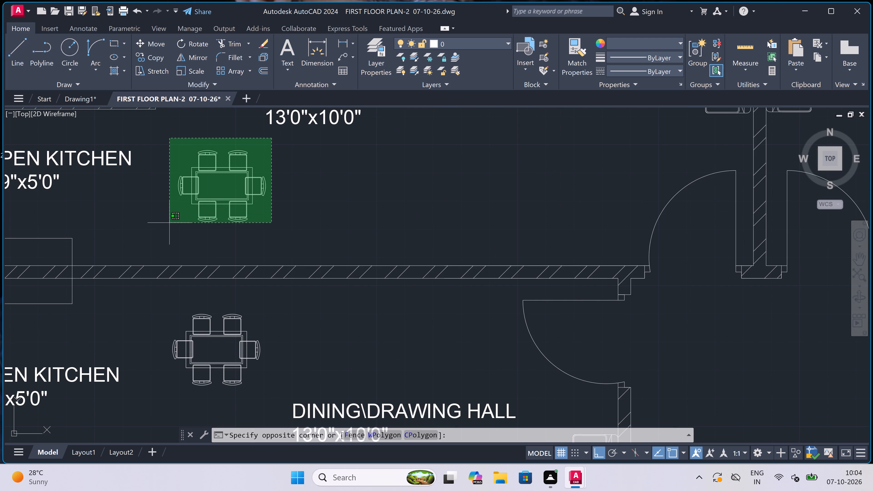
pyautogui.click(170, 225)
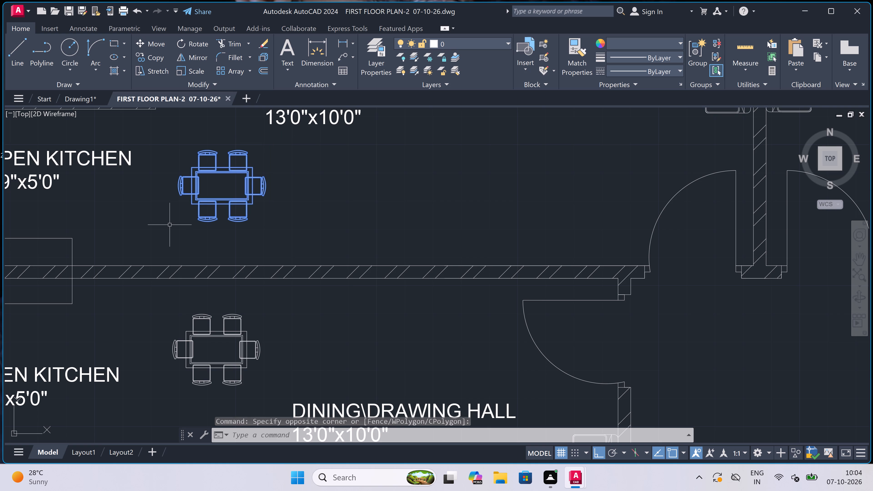
pyautogui.hotkey('ctrl', 'c')
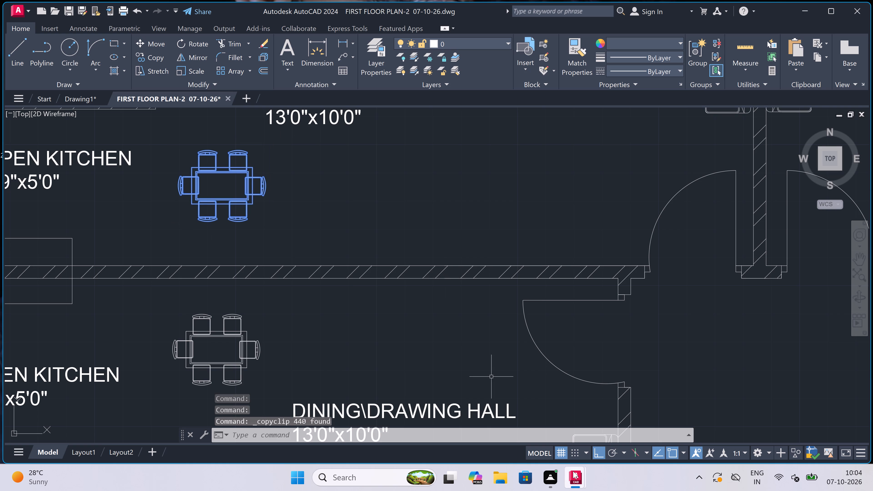
# Paste the copied bed, WC and dining table into Drawing1, in the empty area west of the floor plan.
pyautogui.click(531, 431)
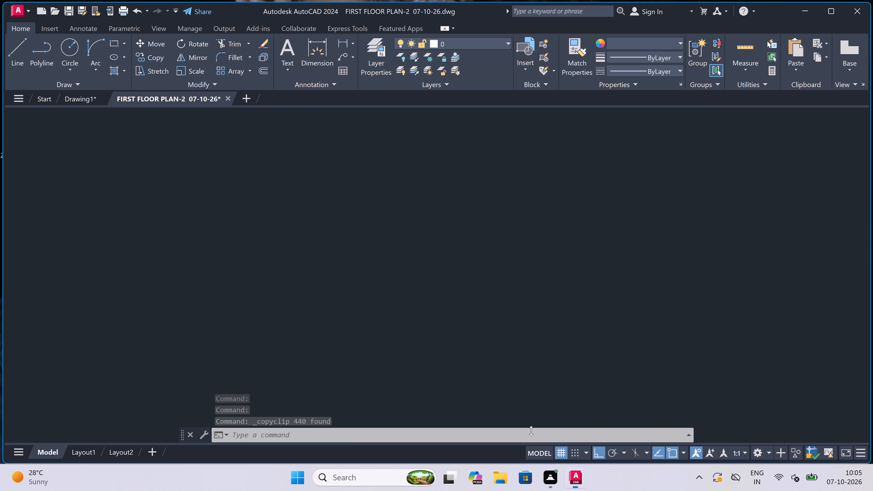
pyautogui.hotkey('ctrl', 'v')
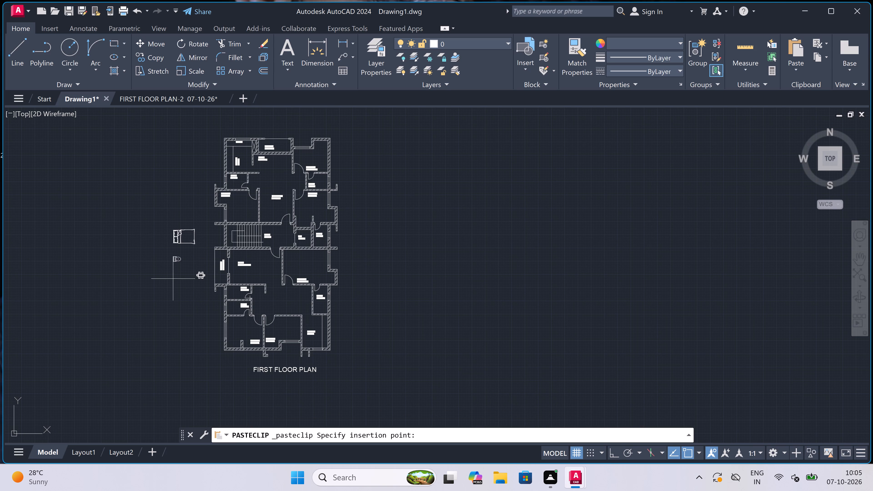
pyautogui.scroll(3, 182, 161)
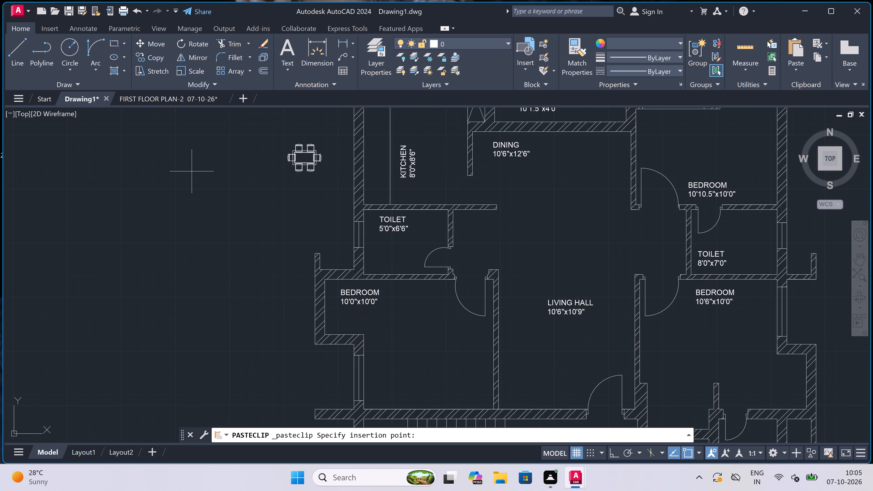
pyautogui.click(129, 348)
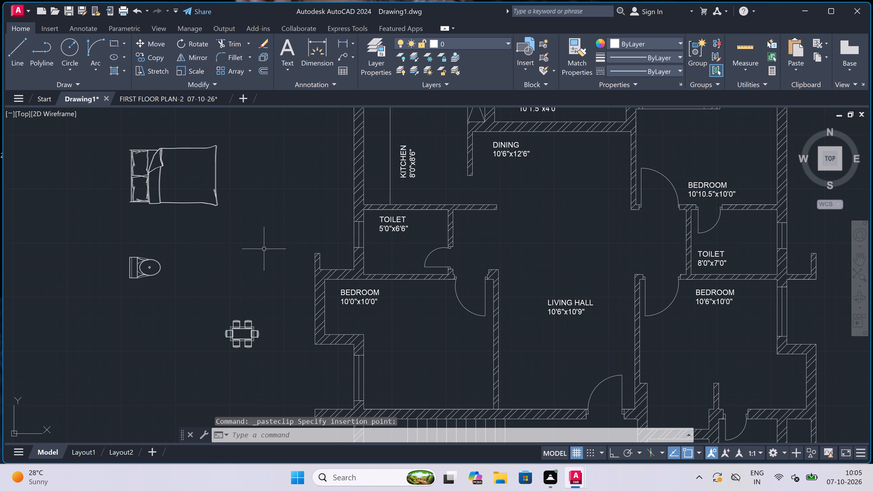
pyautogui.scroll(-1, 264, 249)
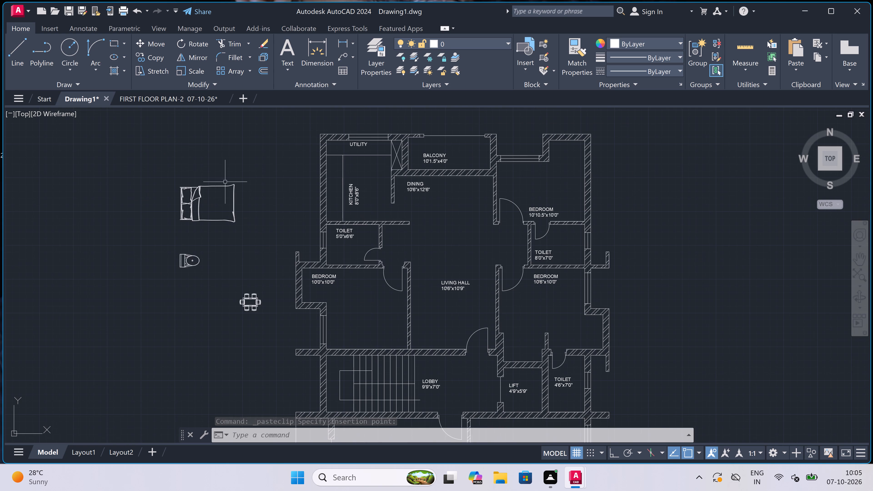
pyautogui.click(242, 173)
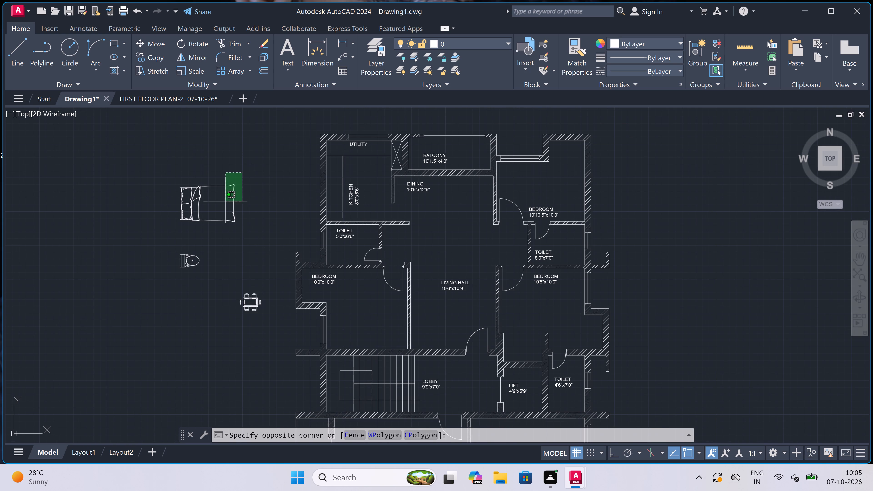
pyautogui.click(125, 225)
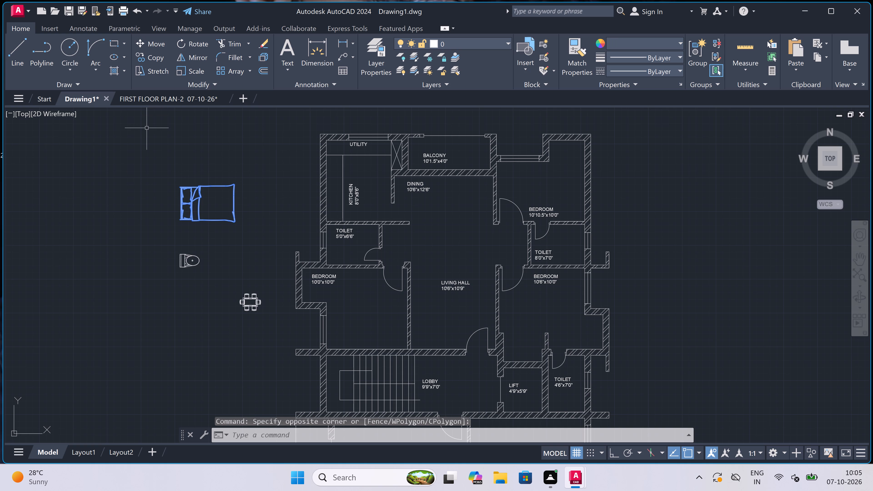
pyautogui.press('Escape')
# With Ortho on, draw a vertical line closing the pasted bed's open headboard edge between its two outer endpoints.
pyautogui.scroll(1, 190, 210)
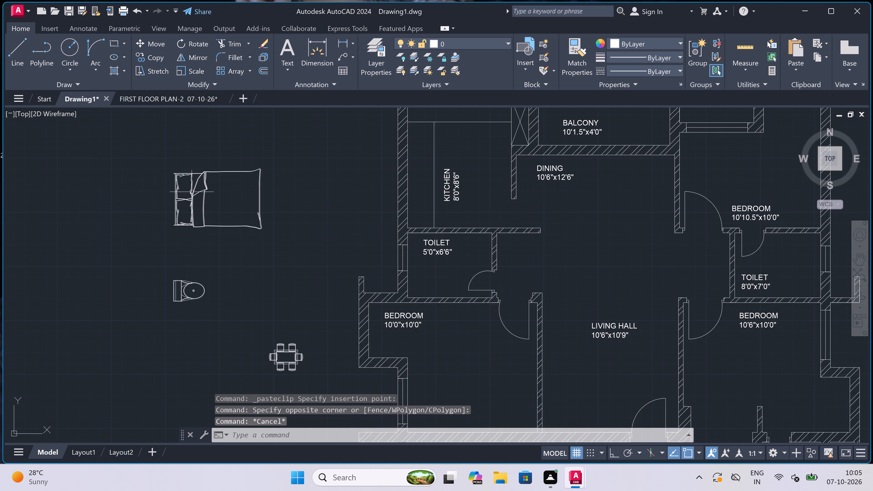
pyautogui.scroll(2, 187, 180)
pyautogui.write('L')
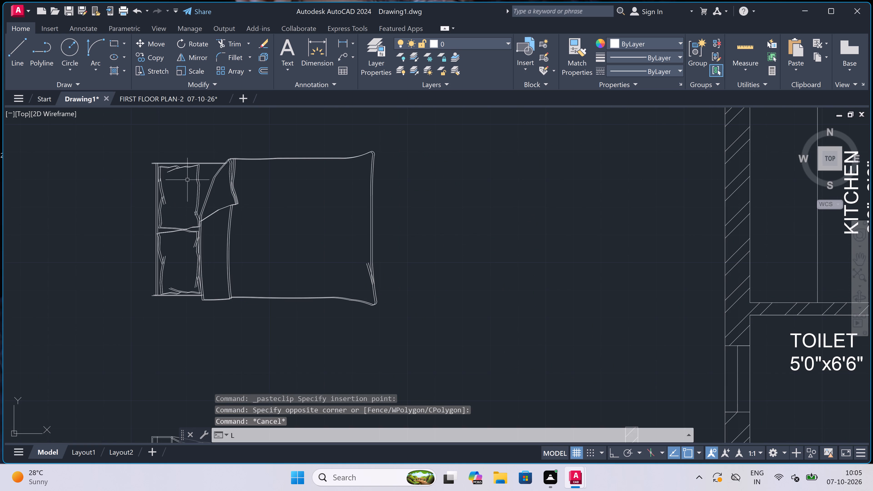
pyautogui.press('space')
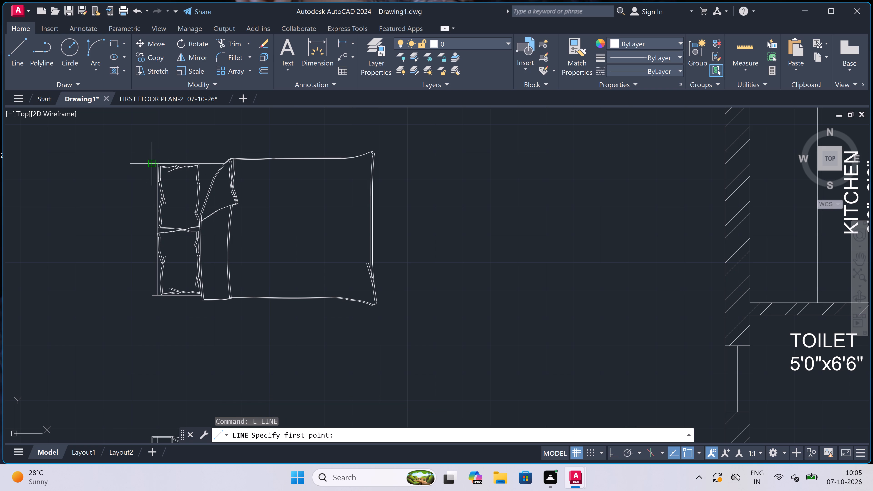
pyautogui.click(148, 164)
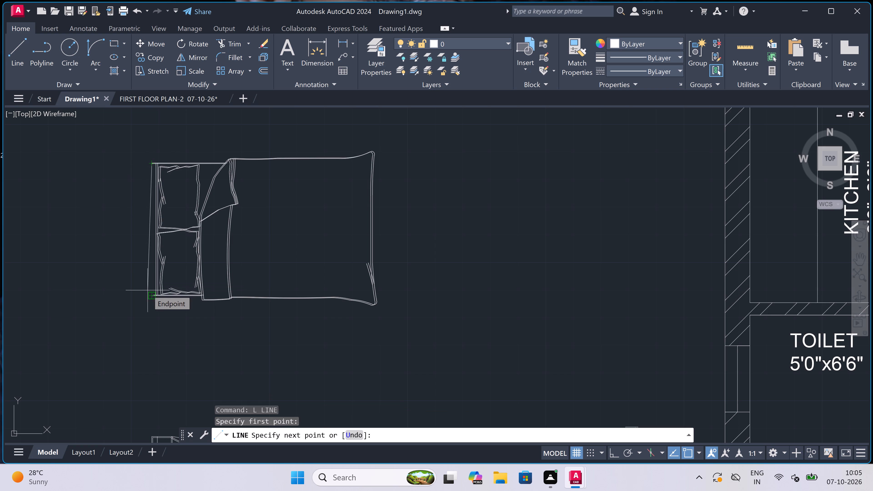
pyautogui.press('F8')
pyautogui.scroll(3, 154, 287)
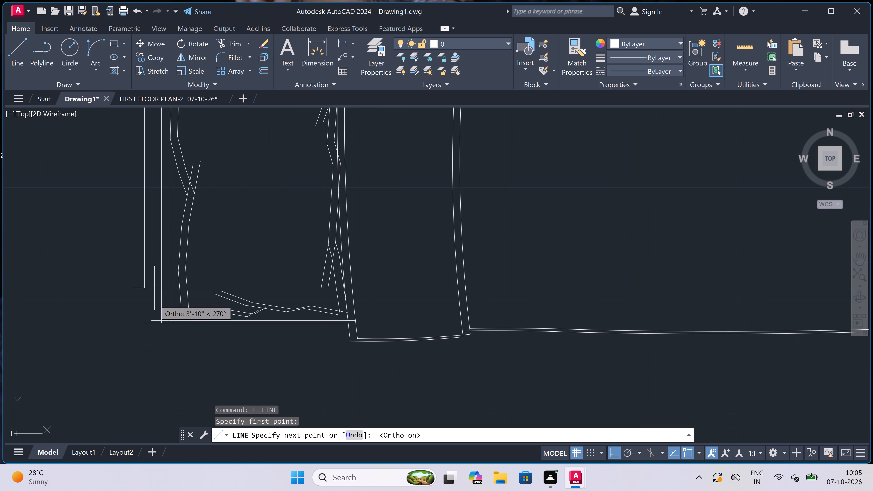
pyautogui.click(143, 323)
pyautogui.press('Escape')
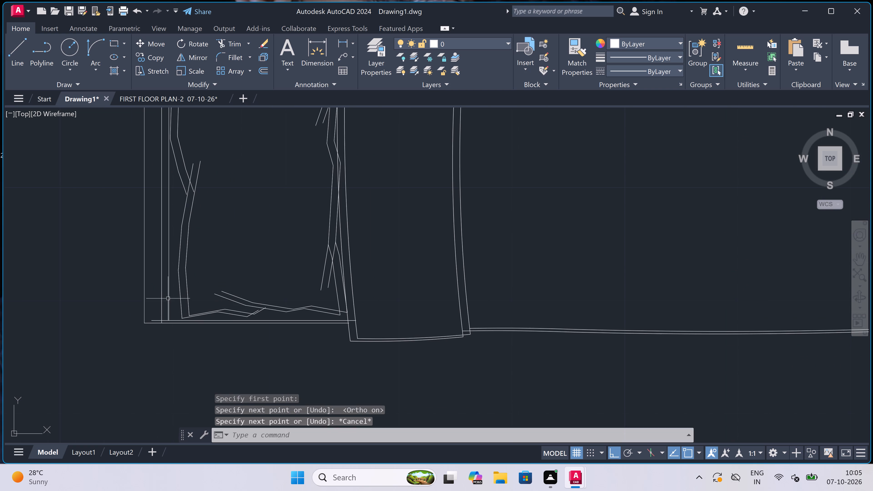
# Copy the pasted bed from its headboard midpoint into the 10'0"x10'0" bedroom, headboard beside the west window wall, with Ortho off.
pyautogui.scroll(-5, 191, 282)
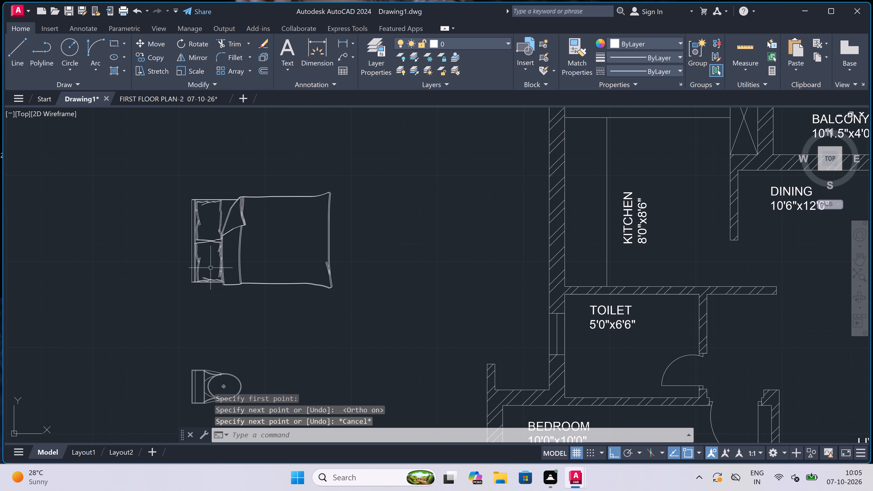
pyautogui.click(373, 178)
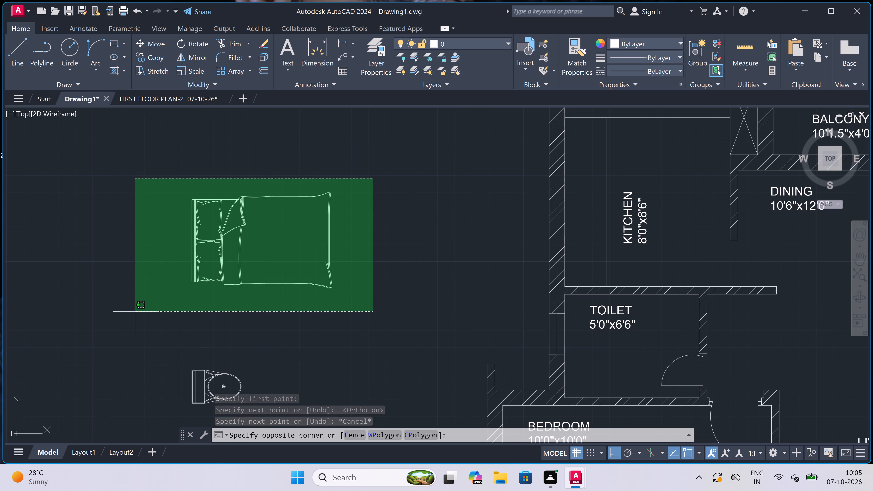
pyautogui.click(135, 312)
pyautogui.click(156, 59)
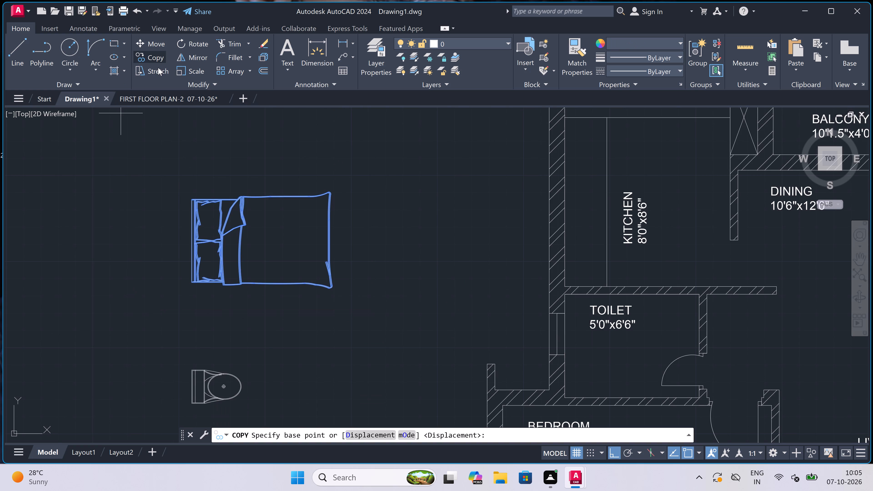
pyautogui.click(192, 238)
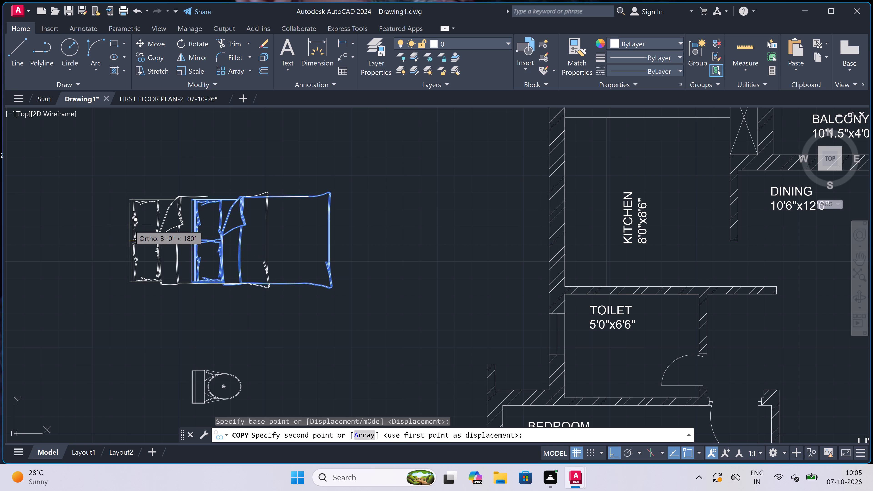
pyautogui.press('F8')
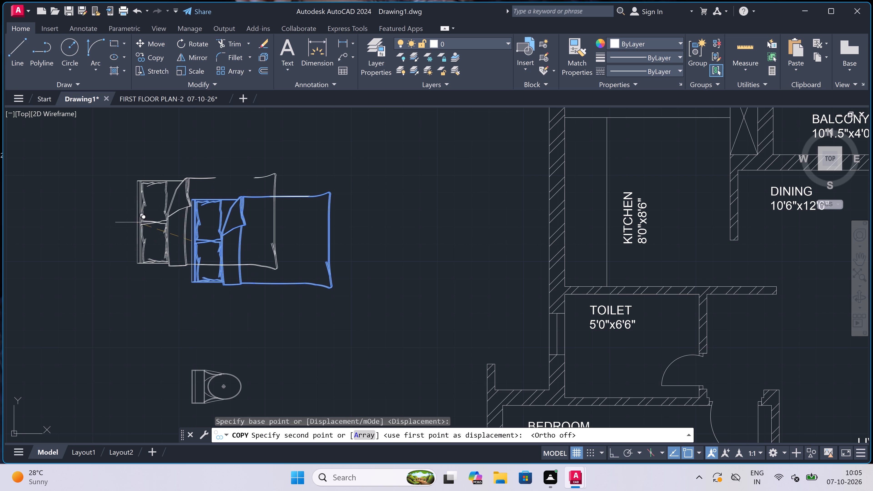
pyautogui.scroll(-2, 137, 222)
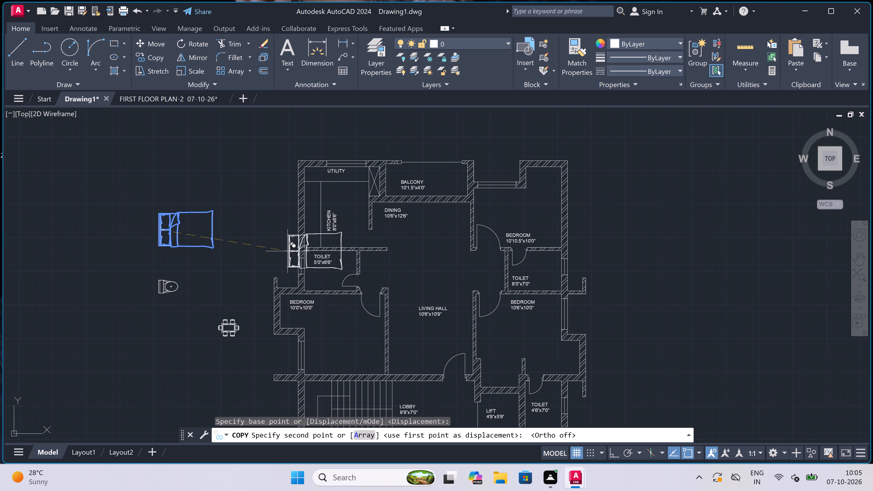
pyautogui.scroll(3, 323, 356)
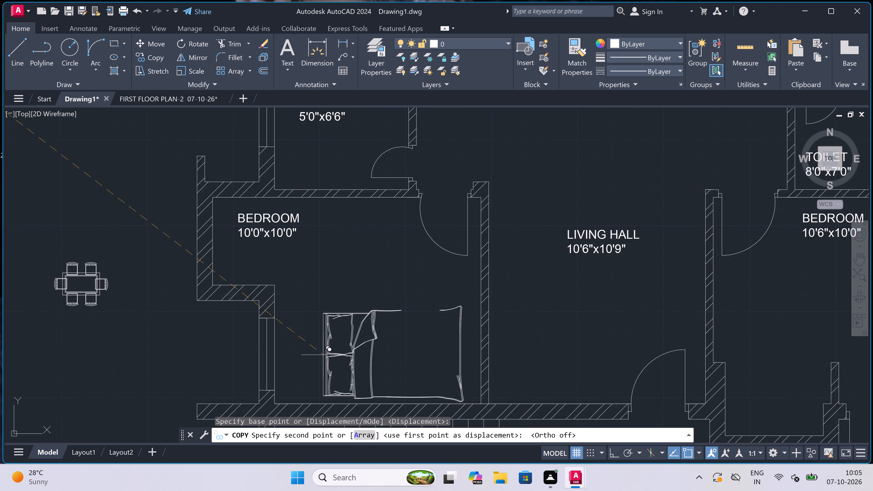
pyautogui.scroll(-3, 245, 330)
pyautogui.scroll(3, 252, 347)
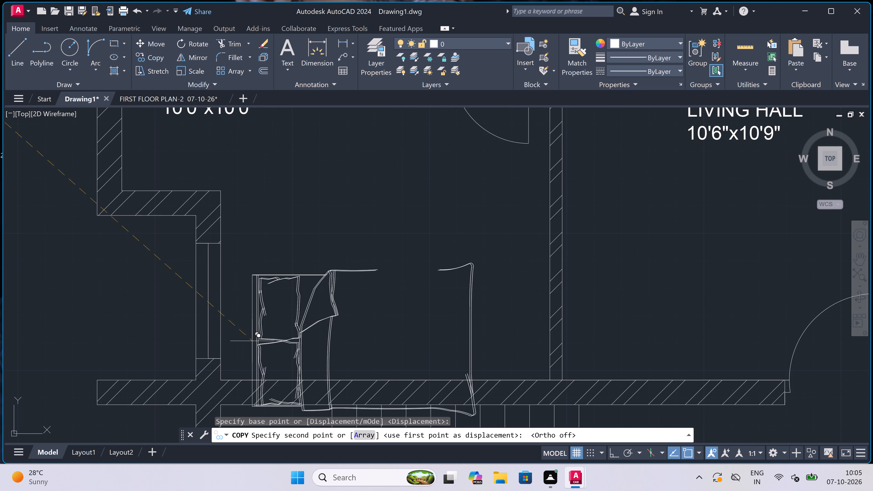
pyautogui.scroll(1, 218, 287)
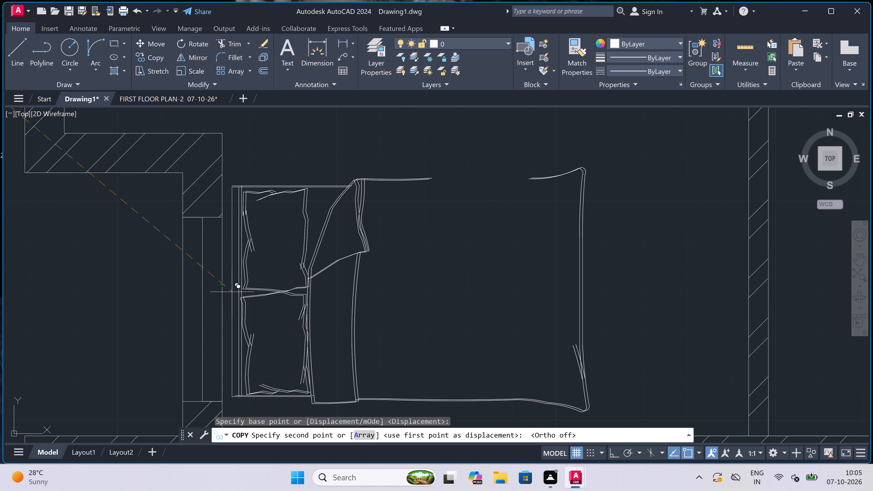
pyautogui.click(232, 292)
# Place another copy of the bed in the southwest 11'6"x10'0" bedroom, headboard beside the west window, and finish copying.
pyautogui.scroll(-9, 236, 268)
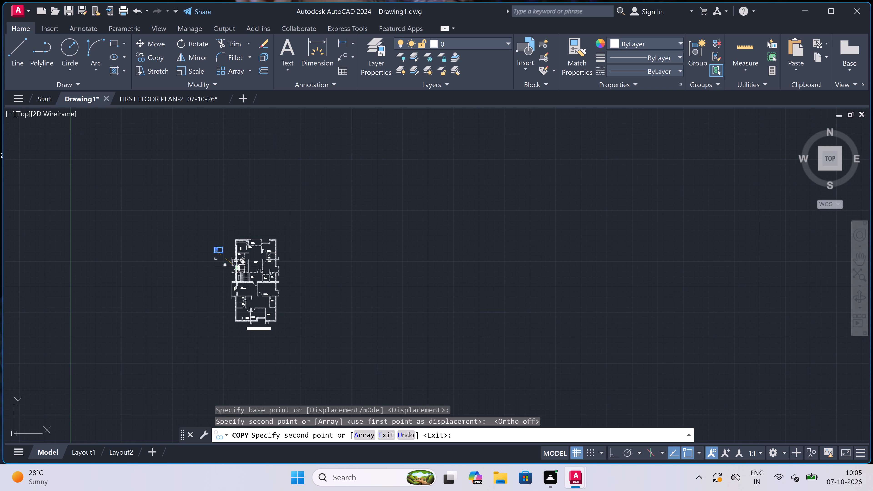
pyautogui.scroll(2, 231, 326)
pyautogui.scroll(3, 252, 291)
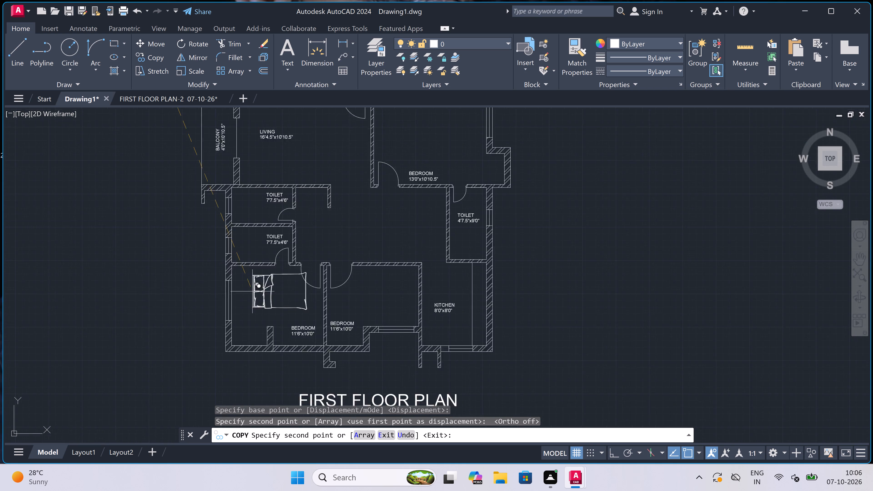
pyautogui.scroll(3, 215, 304)
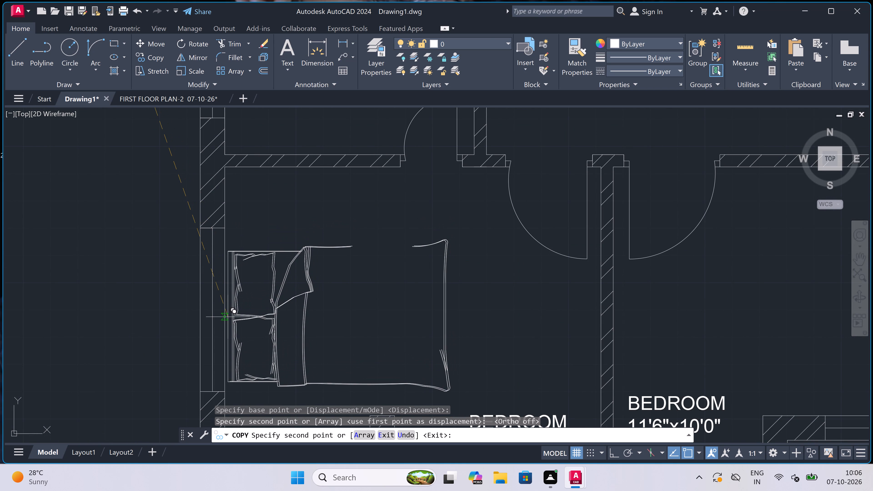
pyautogui.scroll(-1, 228, 316)
pyautogui.scroll(2, 228, 316)
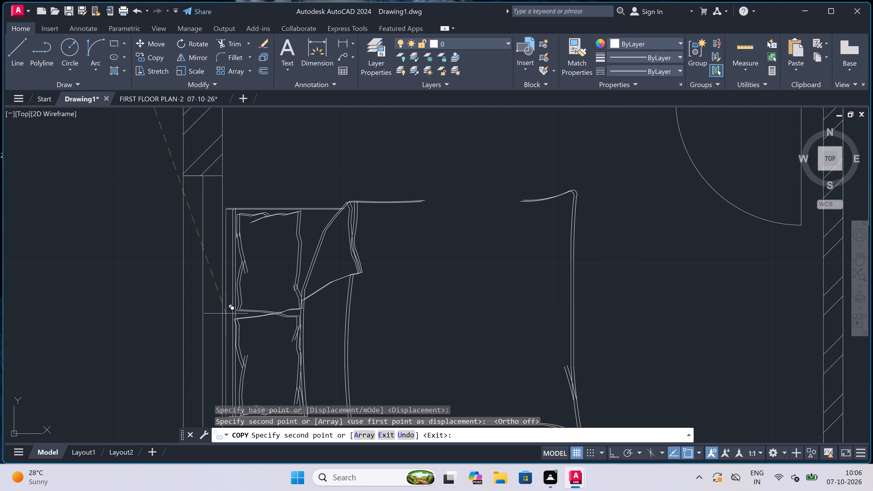
pyautogui.click(231, 306)
pyautogui.scroll(-2, 240, 281)
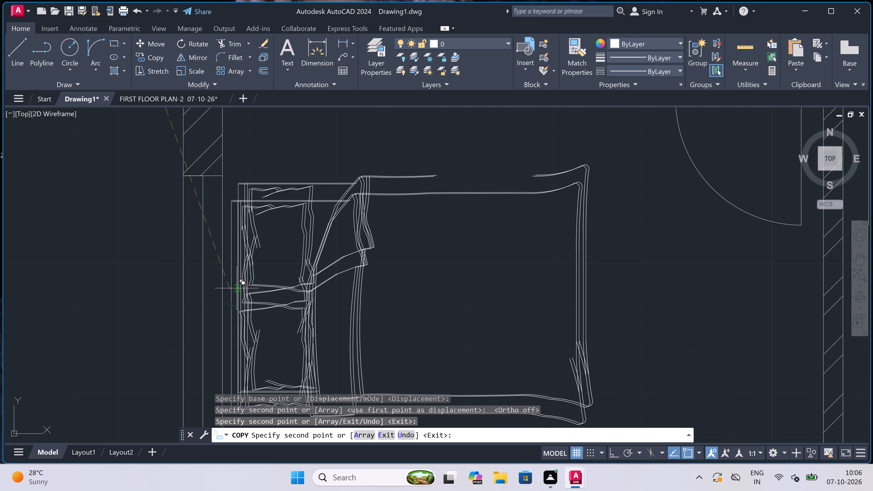
pyautogui.scroll(-4, 240, 281)
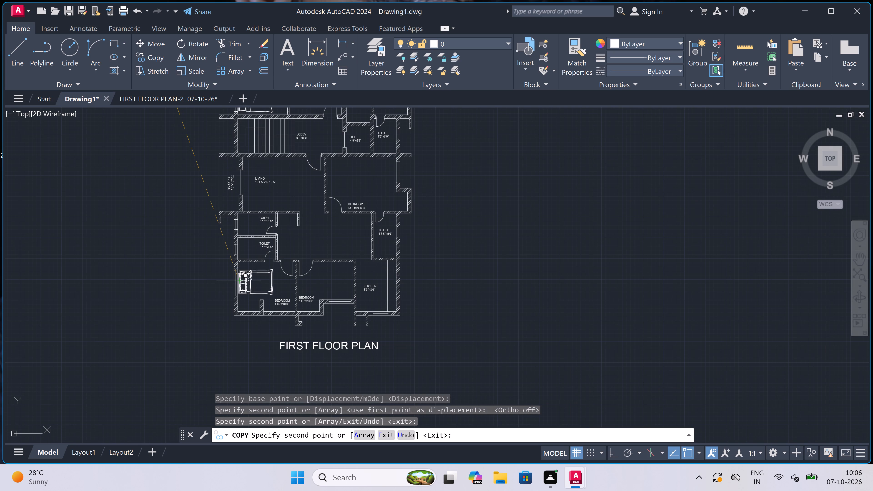
pyautogui.press('Escape')
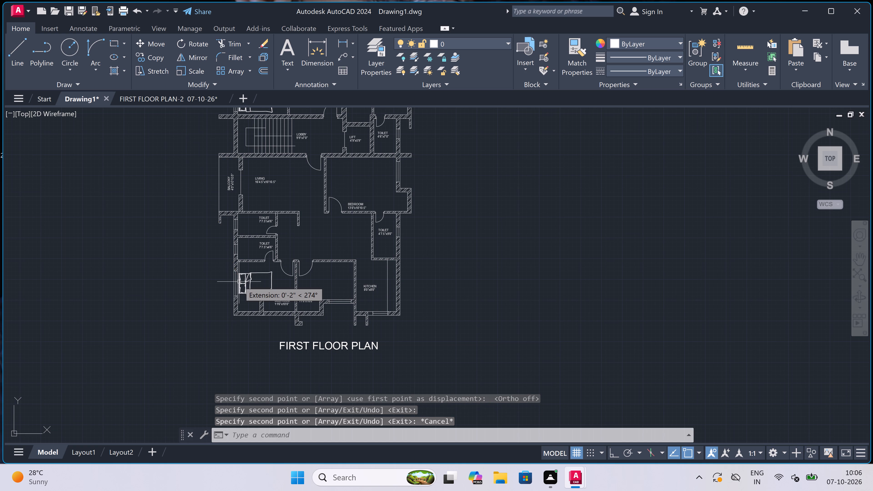
# With Ortho on, rotate the source bed west of the plan by 180° so its headboard faces east.
pyautogui.scroll(-2, 239, 282)
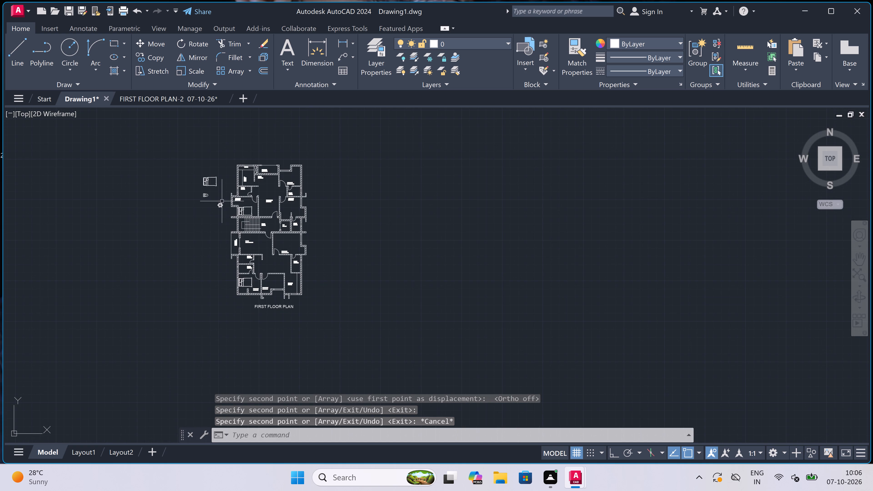
pyautogui.scroll(3, 205, 174)
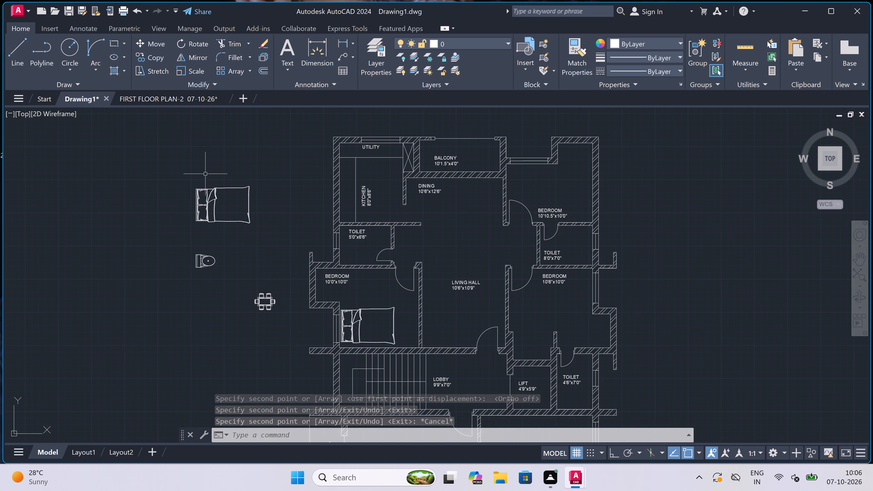
pyautogui.scroll(1, 232, 173)
pyautogui.click(293, 175)
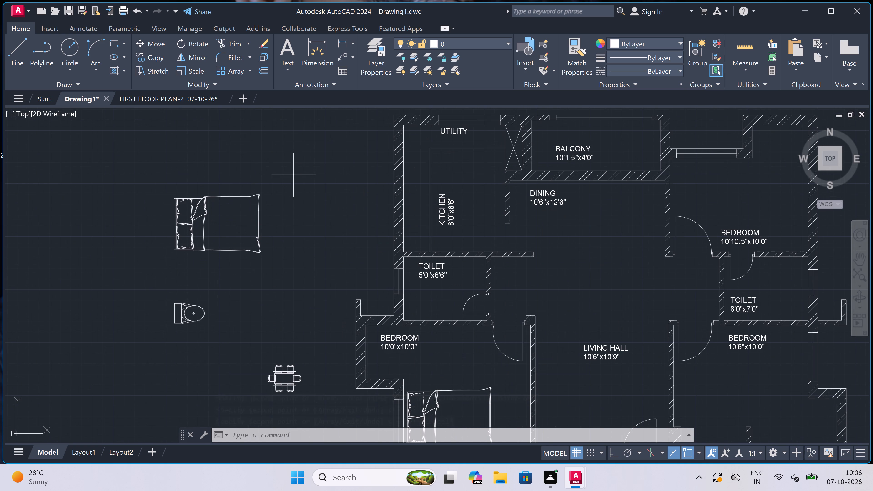
pyautogui.click(125, 261)
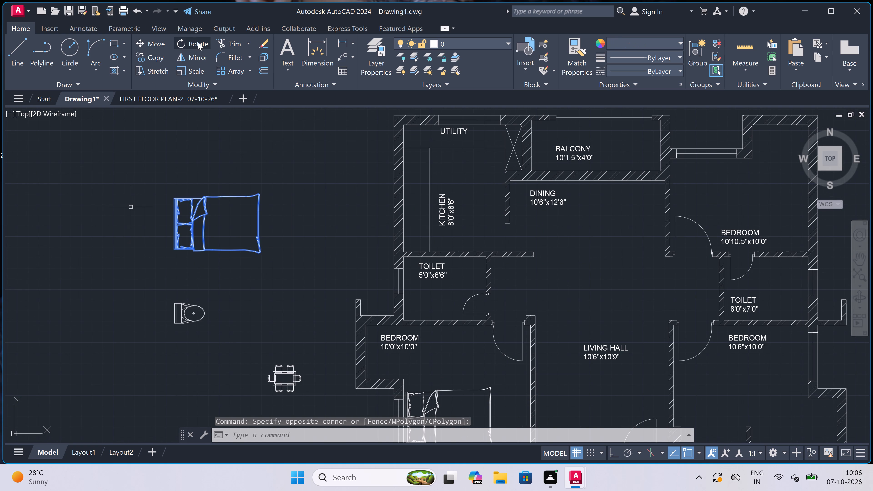
pyautogui.click(198, 43)
pyautogui.click(214, 212)
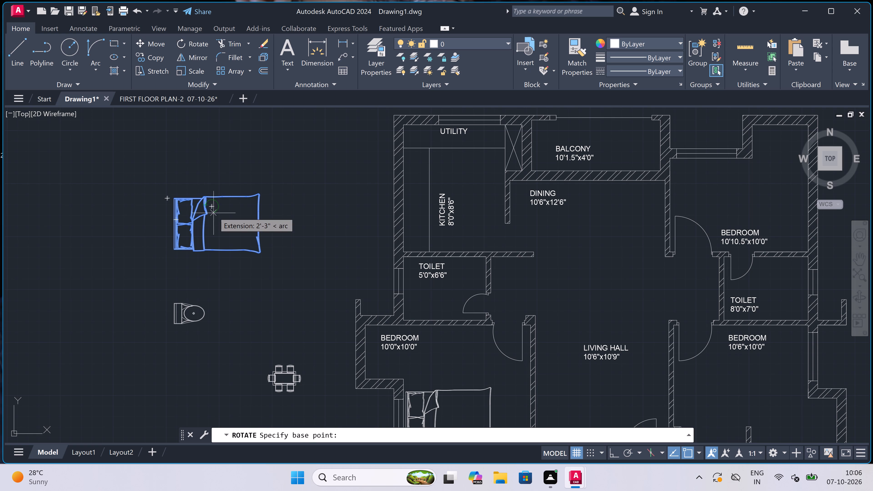
pyautogui.press('F8')
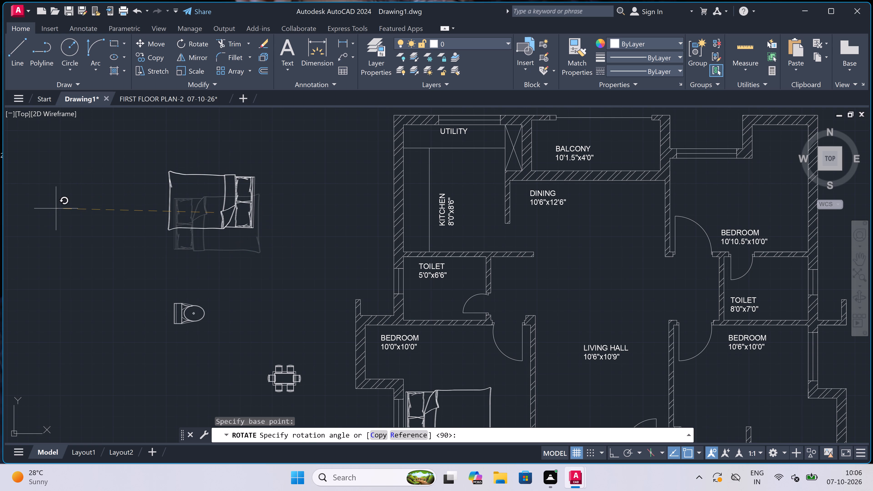
pyautogui.click(133, 192)
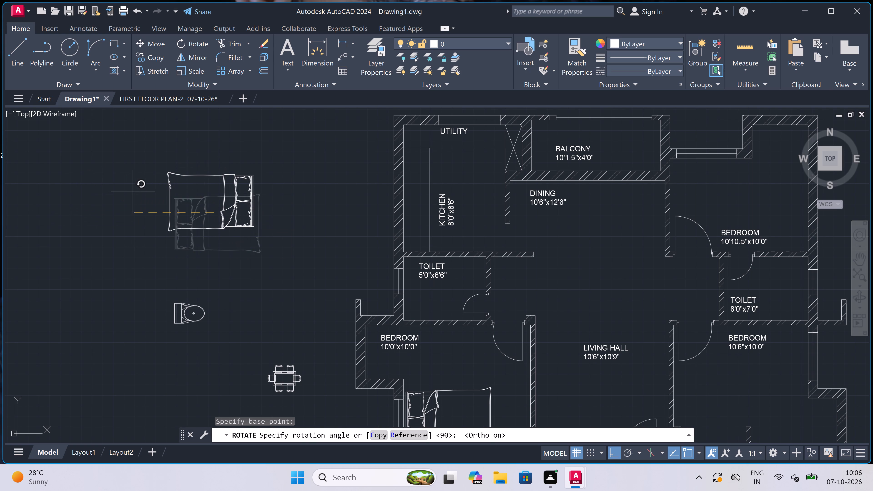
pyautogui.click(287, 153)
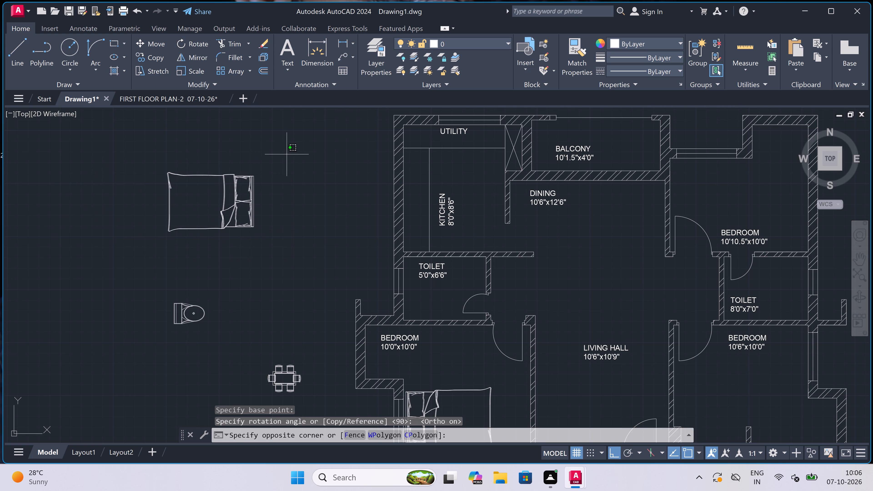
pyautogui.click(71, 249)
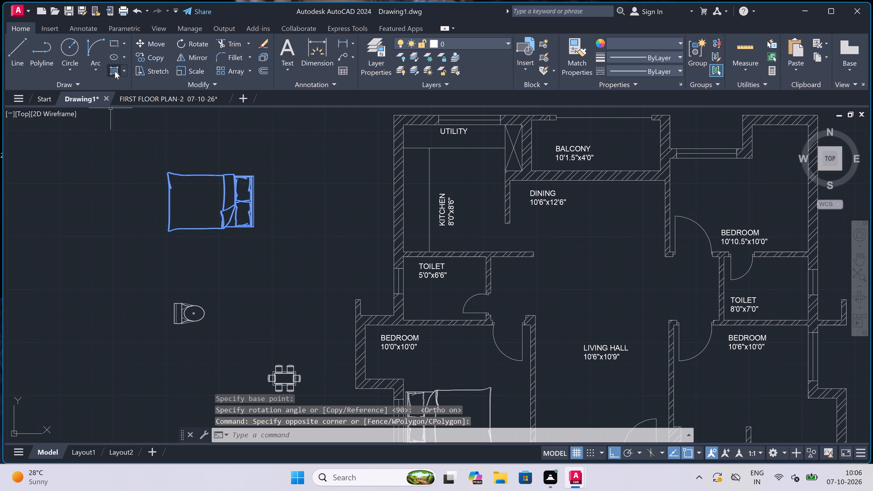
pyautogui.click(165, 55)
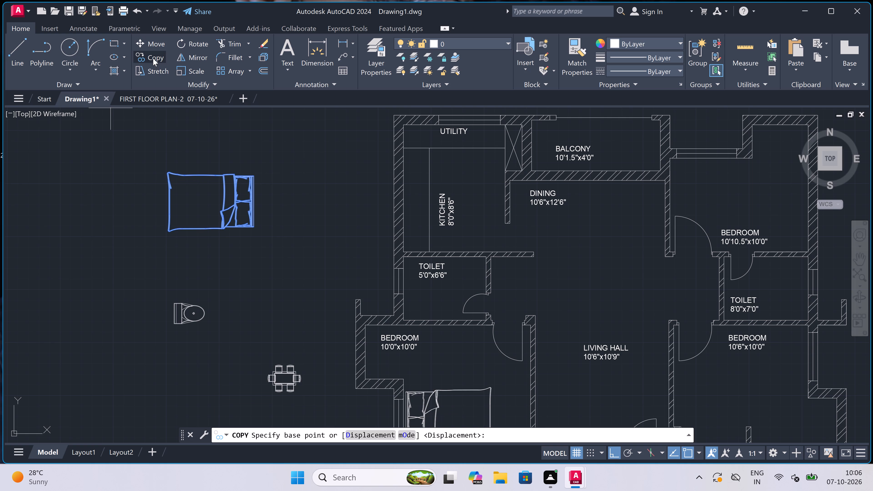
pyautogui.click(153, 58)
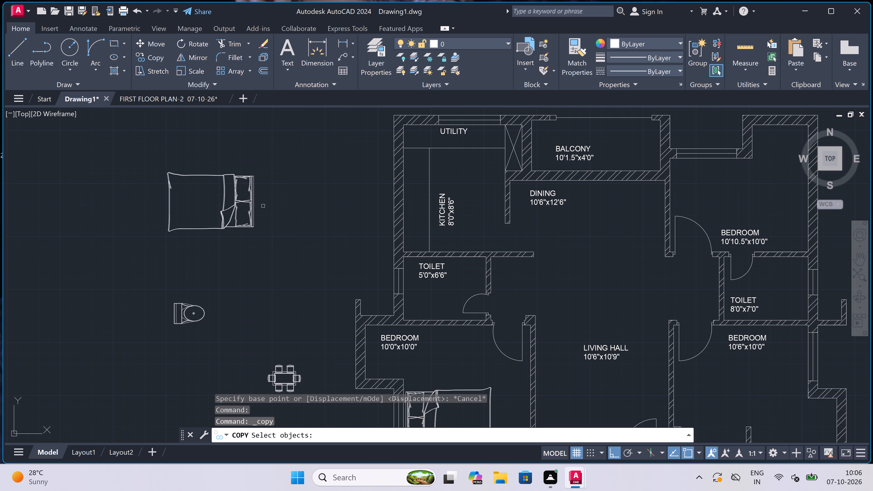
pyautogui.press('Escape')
# Copy the source bed from its headboard midpoint into the 10'10.5"x10'0" bedroom, headboard beside the east wall, with Ortho off.
pyautogui.click(277, 155)
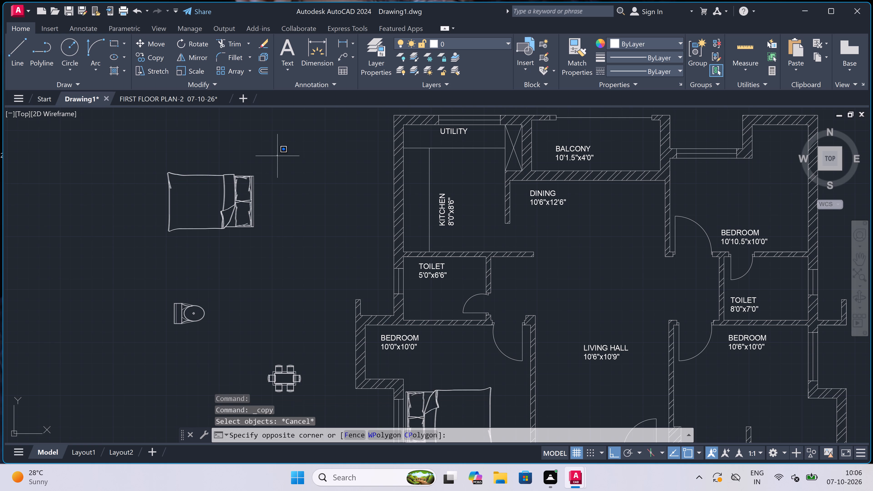
pyautogui.click(71, 243)
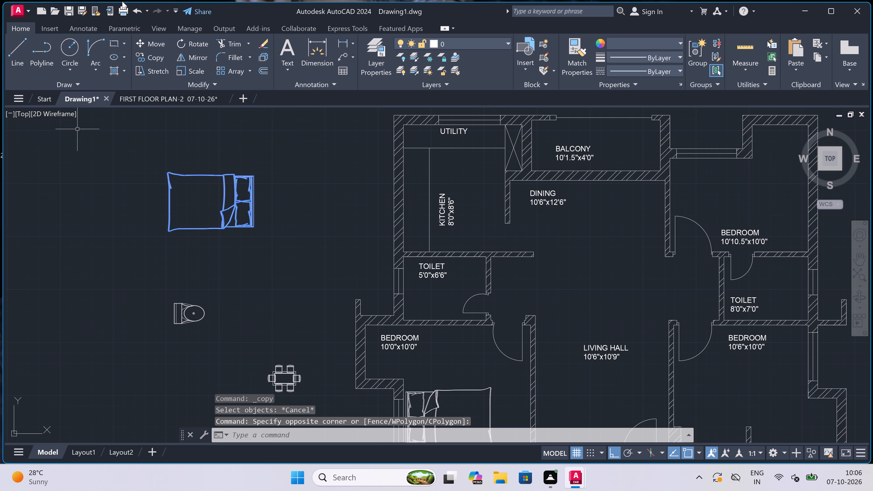
pyautogui.click(150, 56)
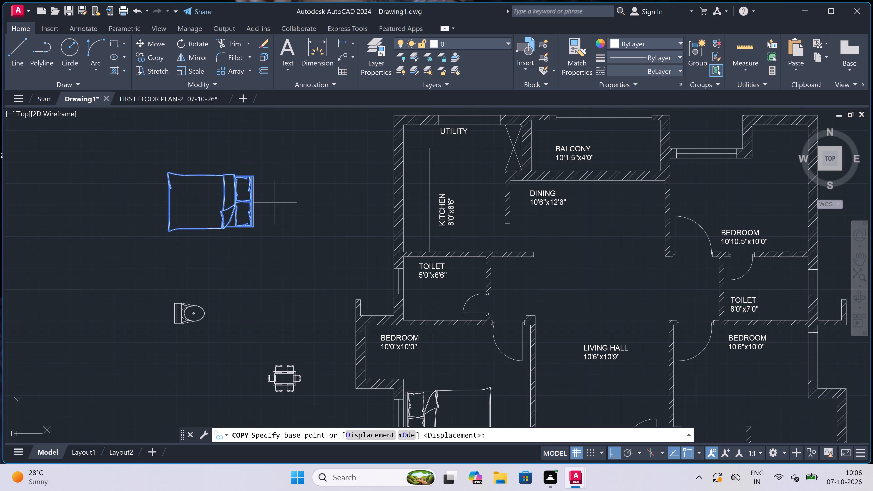
pyautogui.scroll(3, 254, 200)
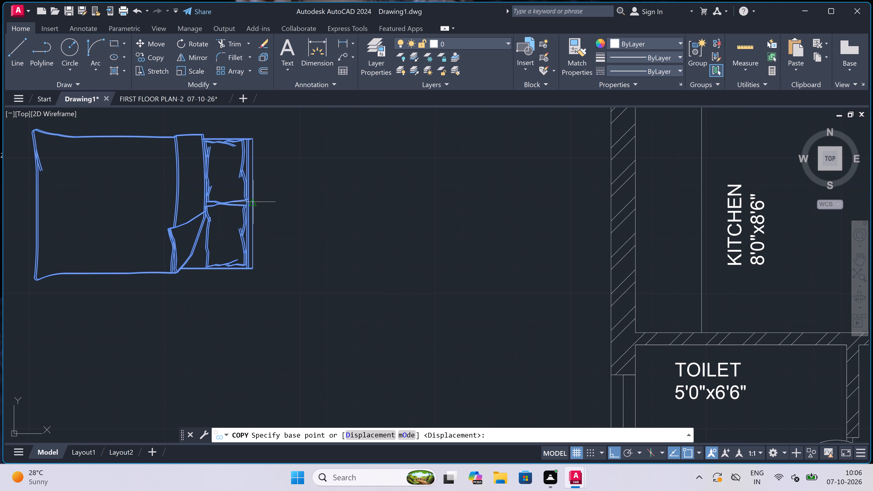
pyautogui.click(253, 202)
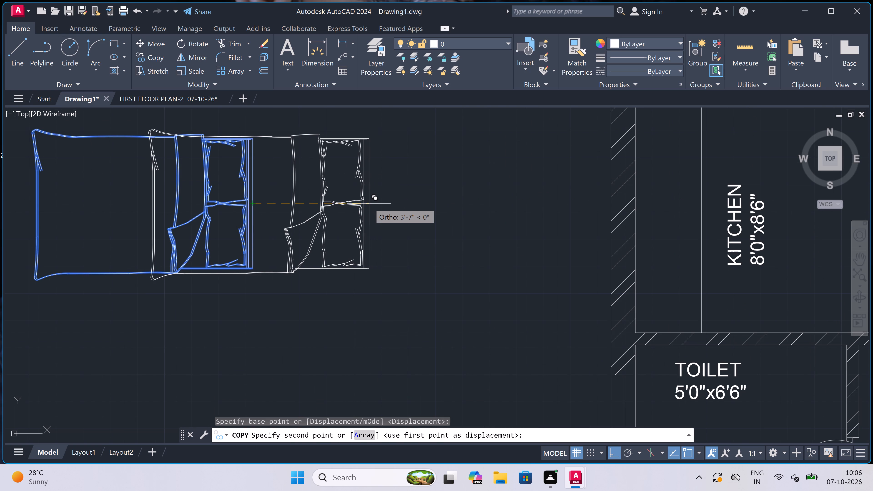
pyautogui.press('F8')
pyautogui.scroll(-4, 367, 200)
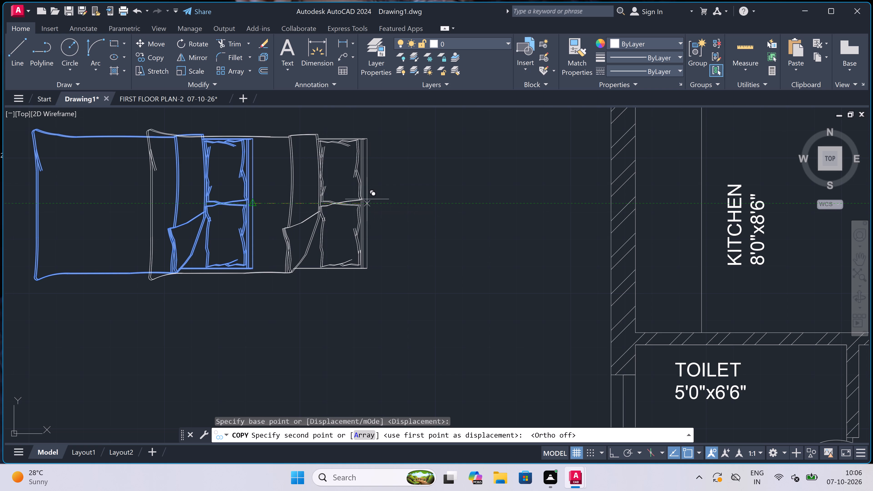
pyautogui.scroll(-2, 423, 281)
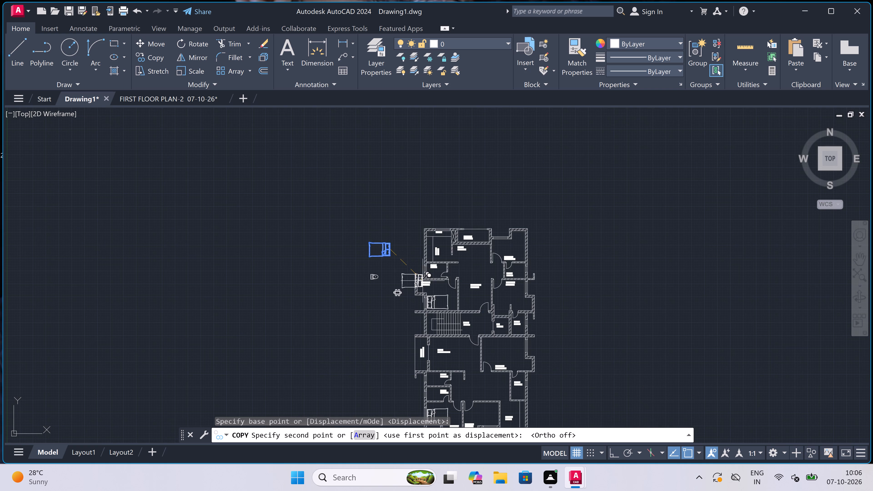
pyautogui.scroll(3, 549, 245)
pyautogui.scroll(1, 435, 263)
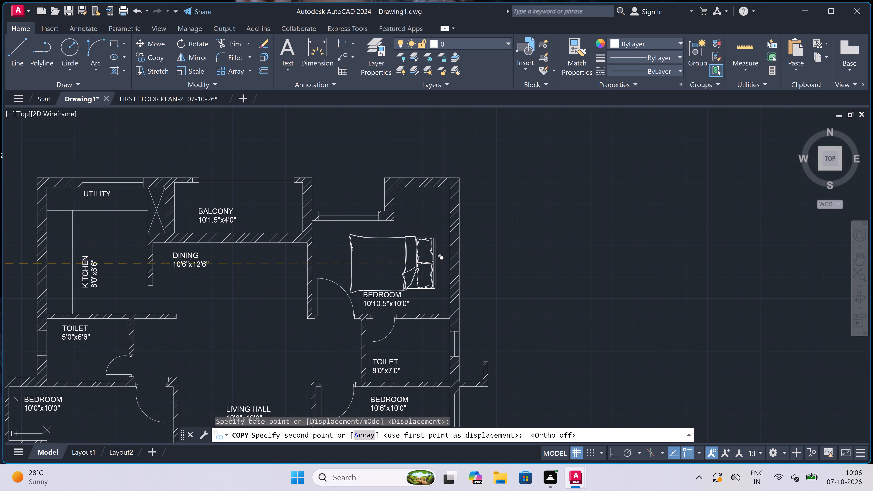
pyautogui.scroll(2, 454, 242)
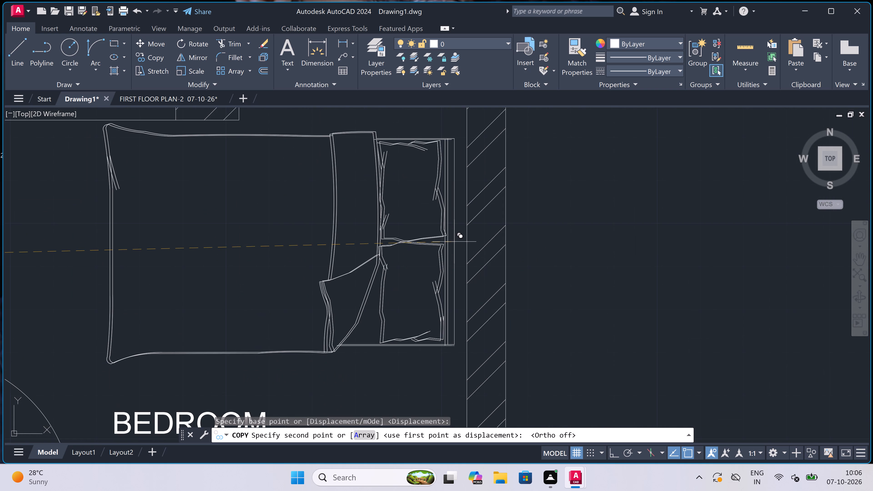
pyautogui.click(464, 257)
# Place another copy of the bed in the 13'0"x10'10.5" bedroom, headboard against the east window, and finish copying.
pyautogui.scroll(-7, 434, 242)
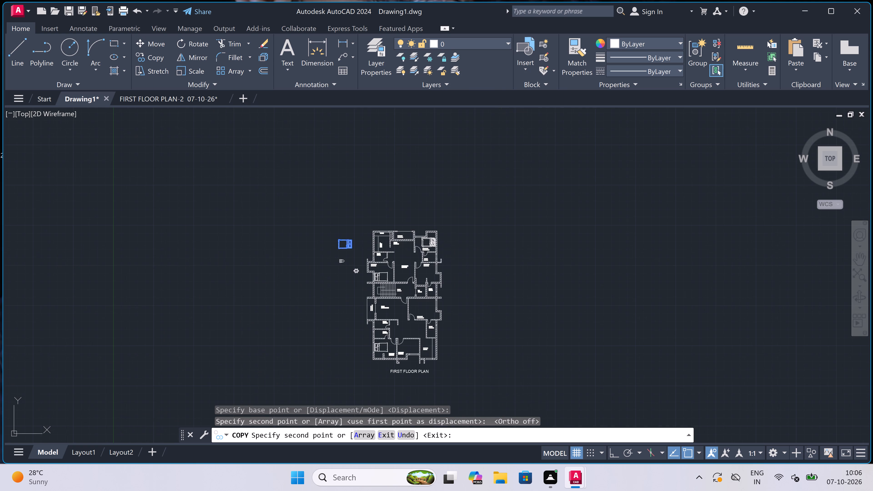
pyautogui.scroll(4, 429, 315)
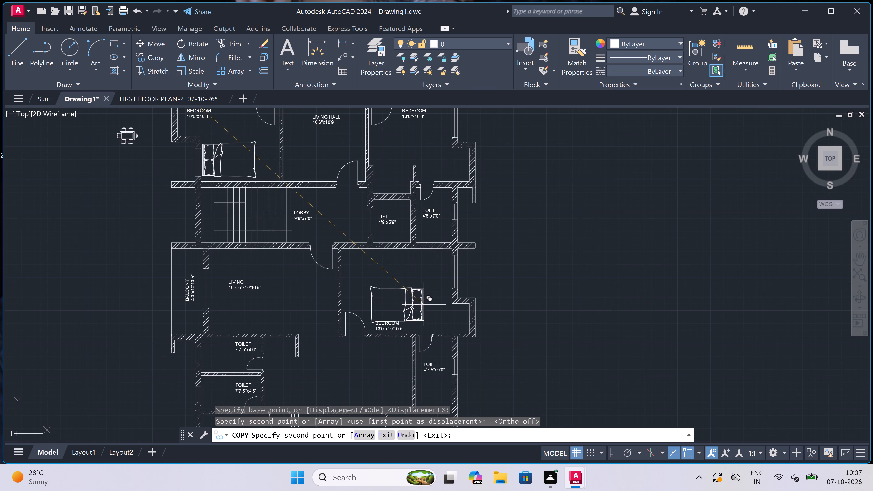
pyautogui.scroll(2, 433, 265)
pyautogui.scroll(2, 464, 285)
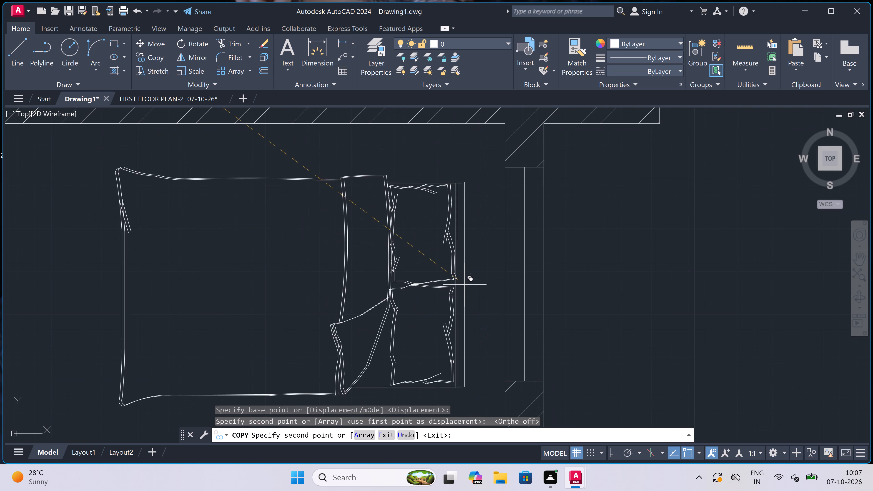
pyautogui.click(502, 258)
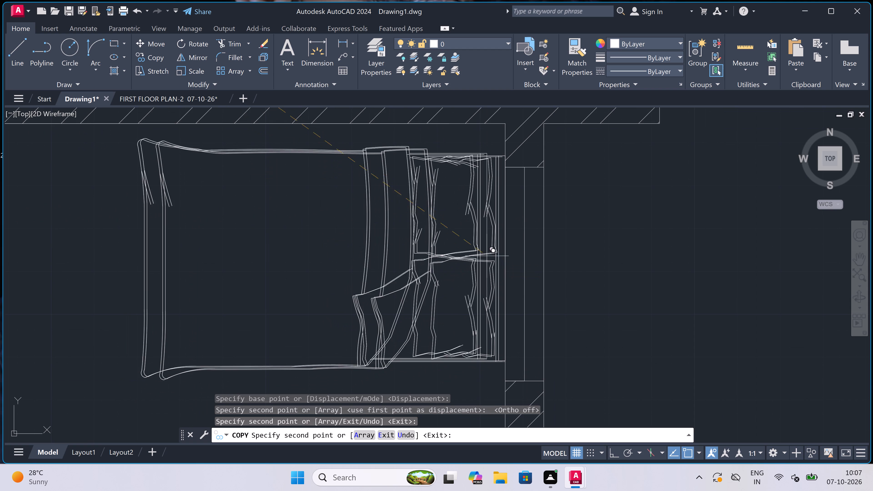
pyautogui.scroll(-7, 375, 234)
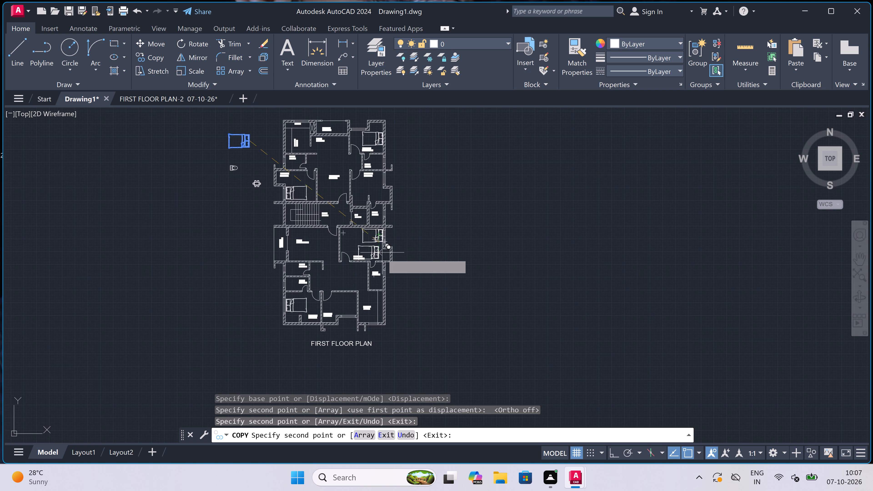
pyautogui.scroll(2, 387, 285)
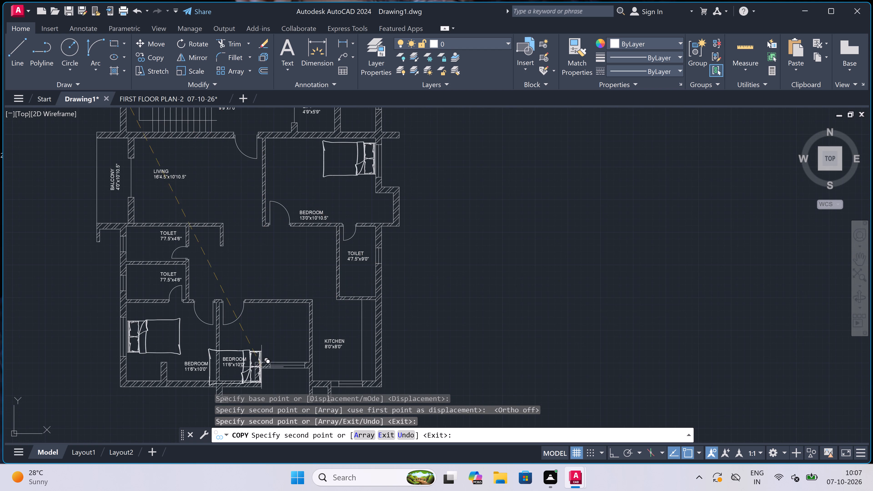
pyautogui.scroll(3, 262, 370)
pyautogui.scroll(-2, 374, 256)
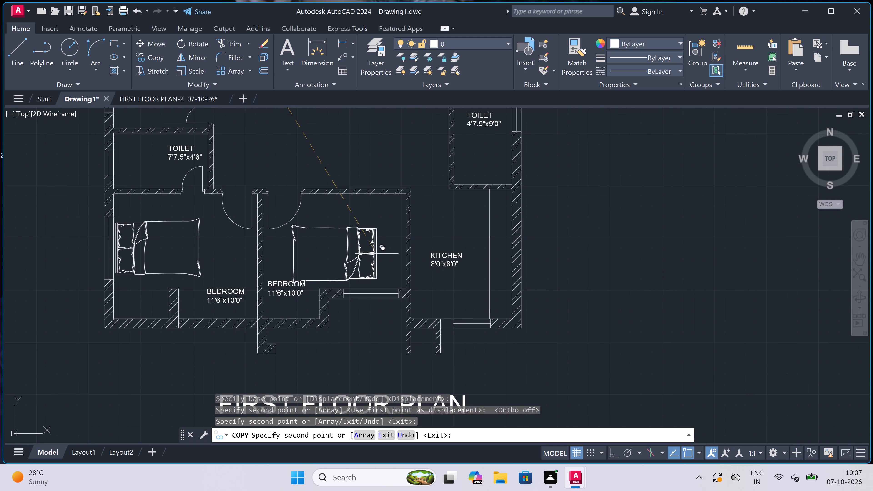
pyautogui.press('Escape')
# Rotate the source bed west of the plan about 90° clockwise freehand so its headboard faces south.
pyautogui.scroll(-2, 376, 253)
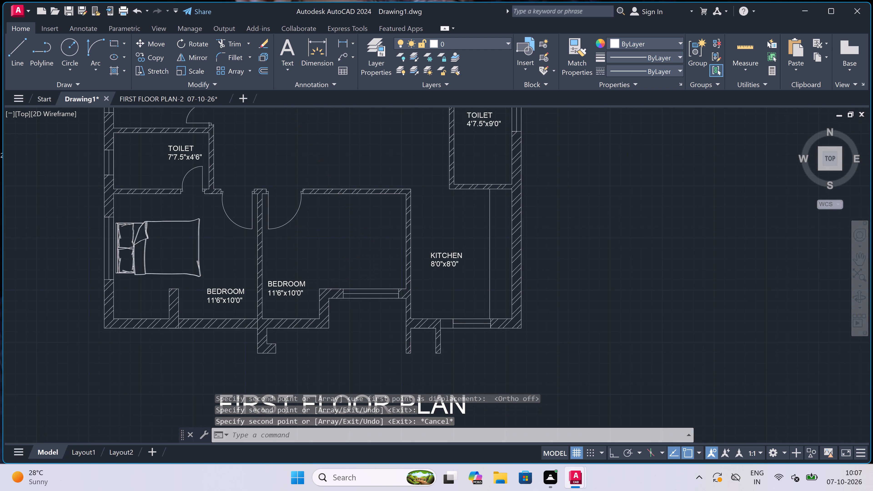
pyautogui.scroll(-1, 376, 253)
pyautogui.scroll(-2, 303, 202)
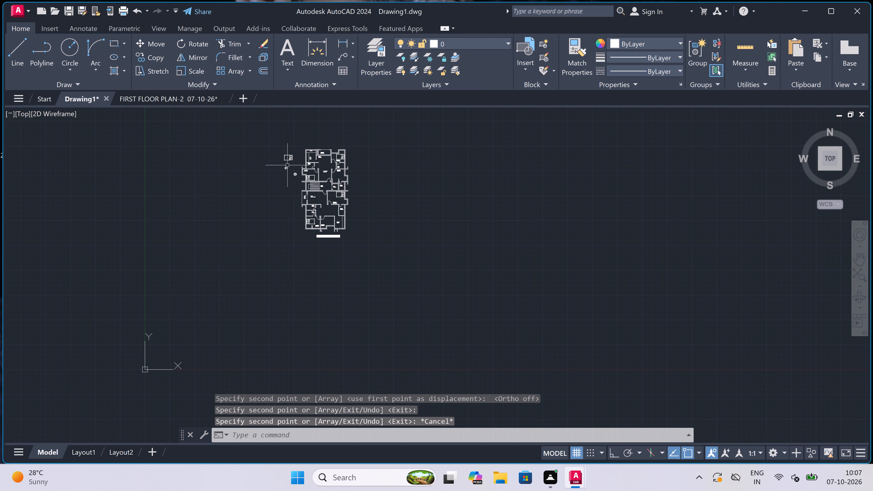
pyautogui.scroll(3, 294, 146)
pyautogui.scroll(2, 289, 173)
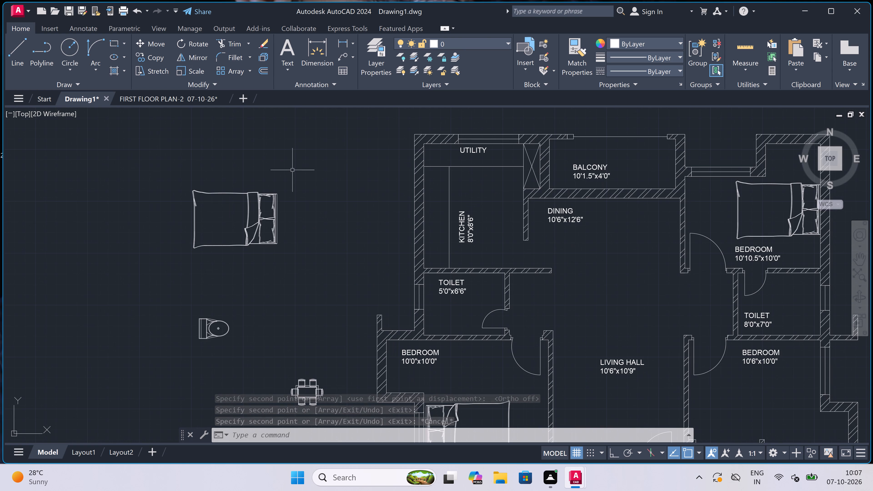
pyautogui.click(298, 175)
pyautogui.click(161, 270)
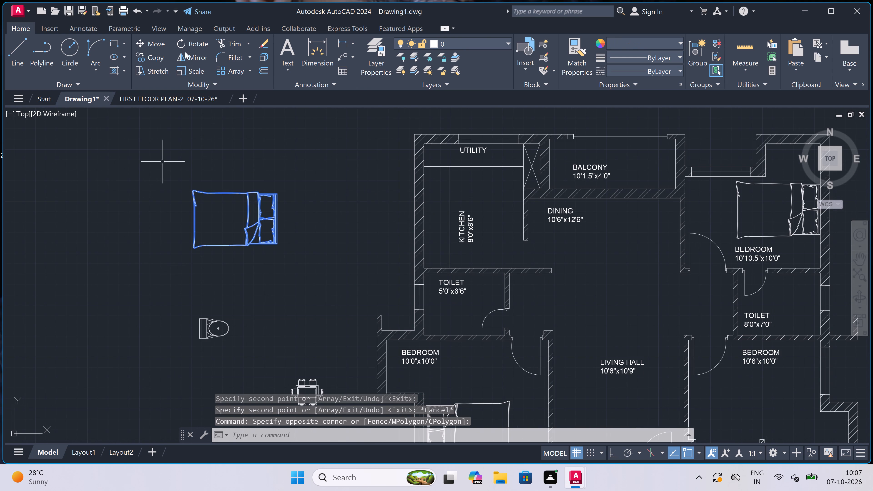
pyautogui.click(193, 43)
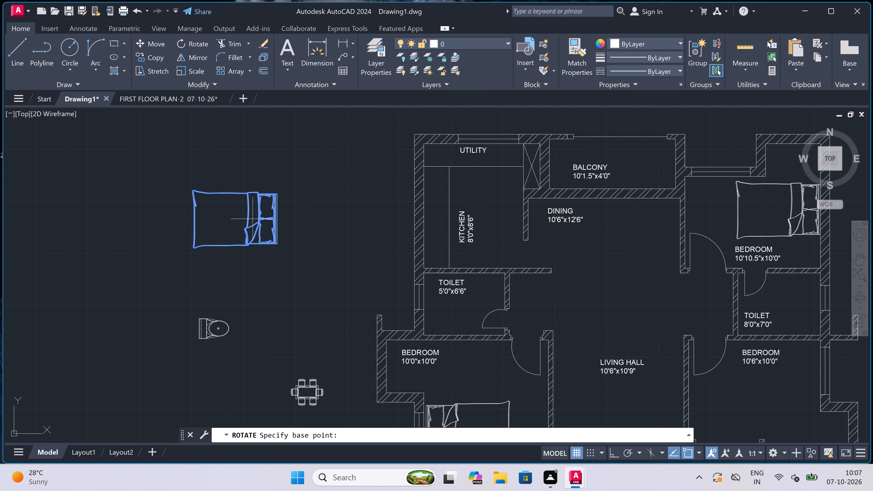
pyautogui.click(253, 217)
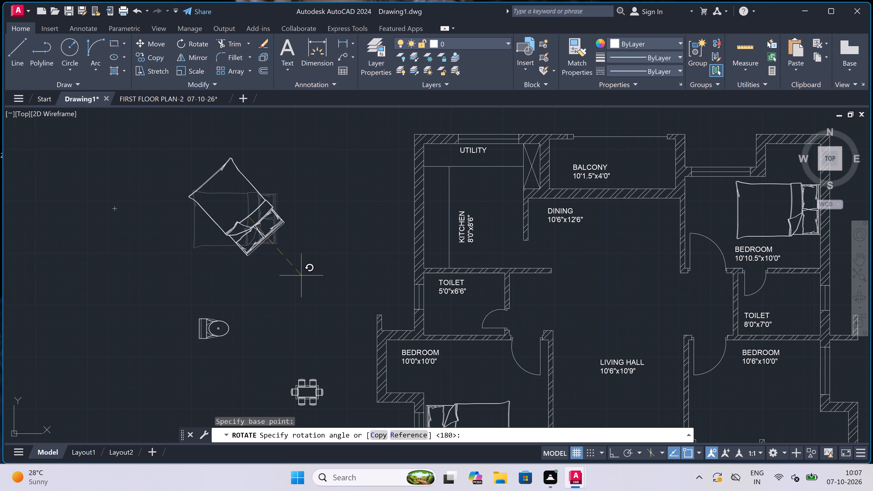
pyautogui.click(250, 286)
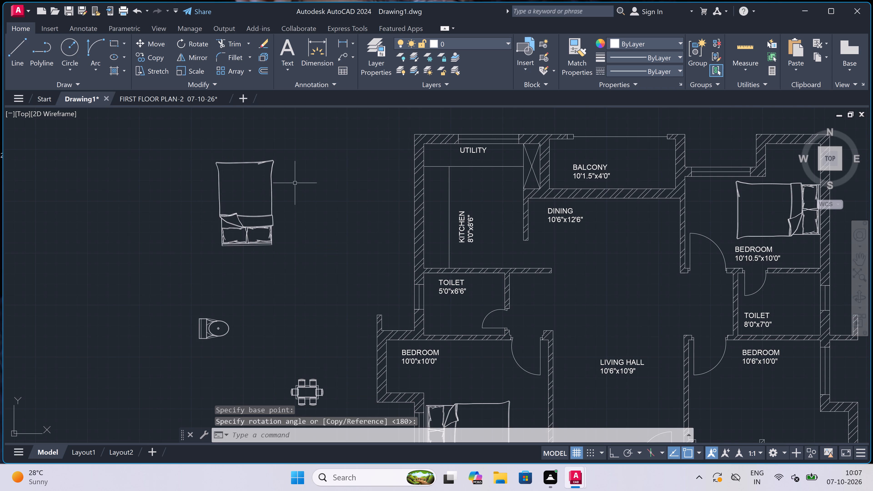
# Copy the rotated bed from its headboard midpoint into the 11'6"x10'0" bedroom beside the kitchen, headboard at the south window.
pyautogui.moveTo(303, 139); pyautogui.dragTo(301, 149)
pyautogui.click(206, 262)
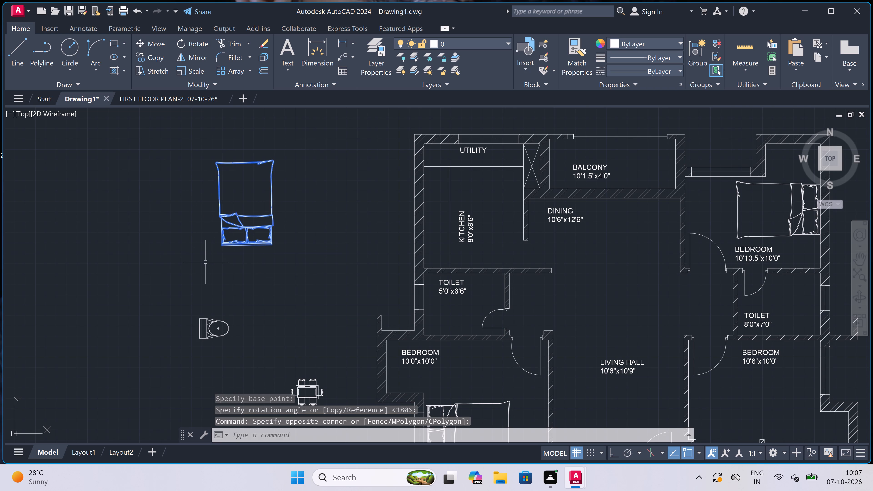
pyautogui.click(157, 55)
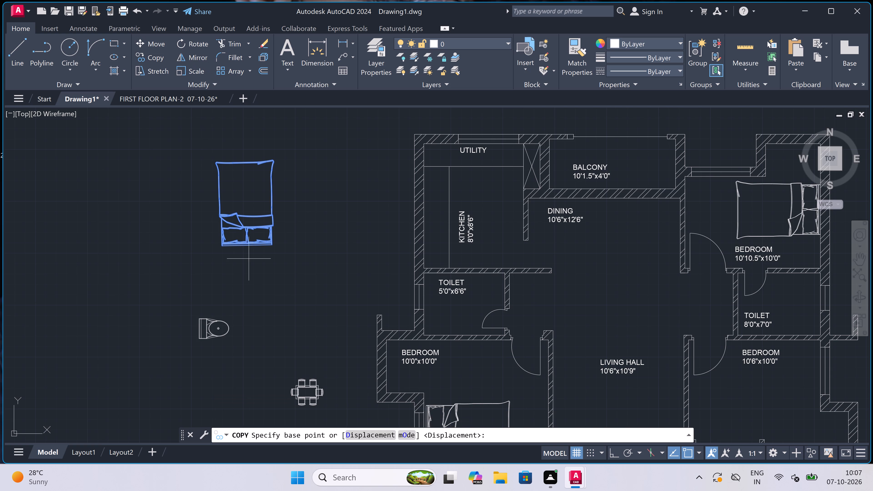
pyautogui.click(248, 245)
pyautogui.scroll(-5, 334, 269)
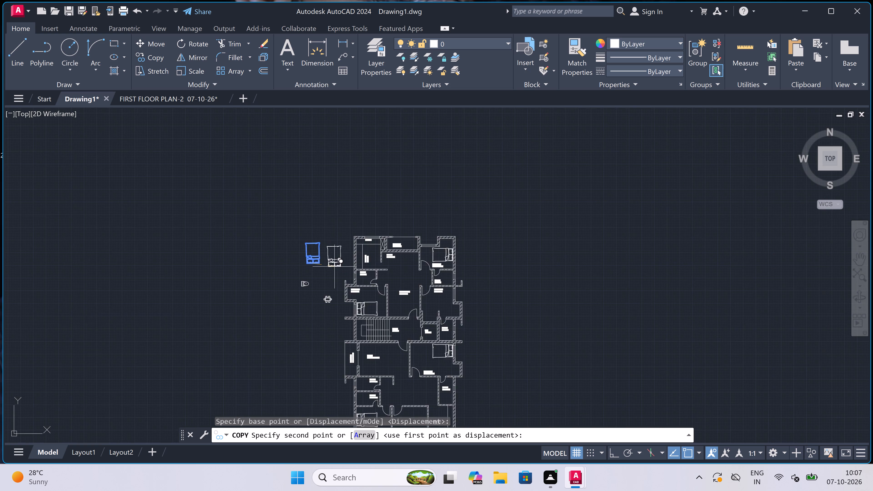
pyautogui.scroll(3, 351, 352)
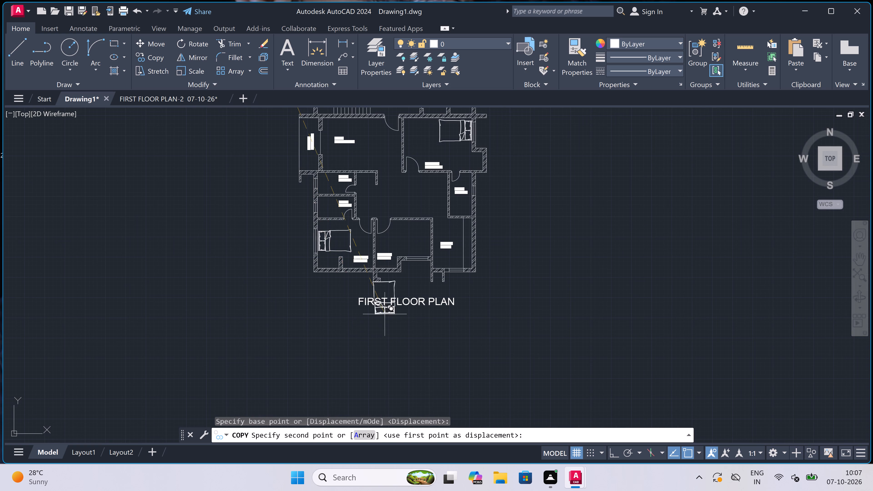
pyautogui.scroll(3, 431, 238)
pyautogui.scroll(2, 379, 292)
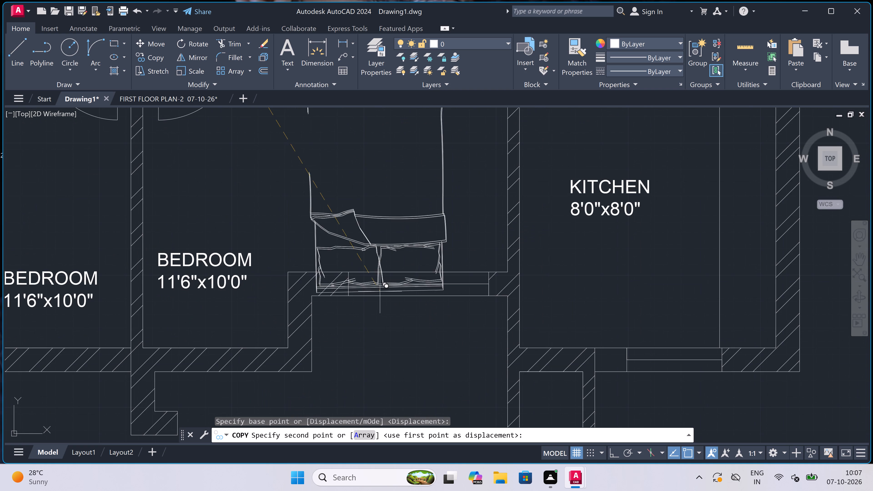
pyautogui.scroll(-1, 389, 279)
pyautogui.scroll(2, 396, 268)
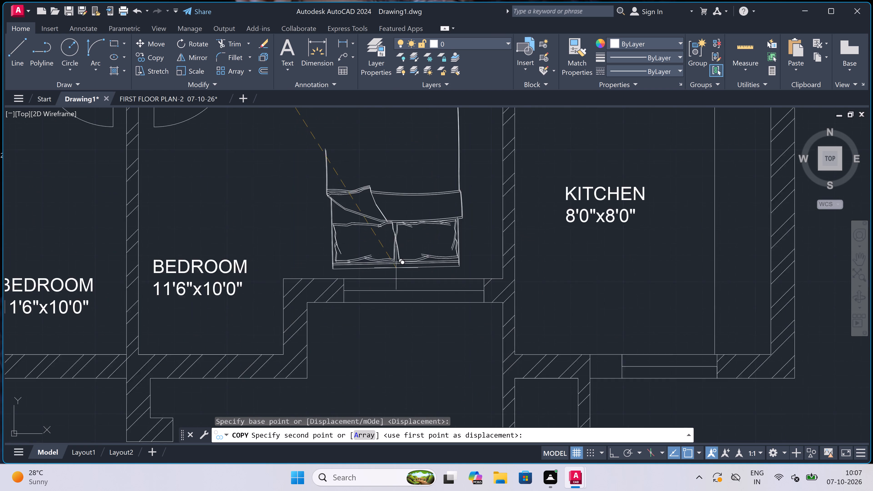
pyautogui.scroll(2, 397, 275)
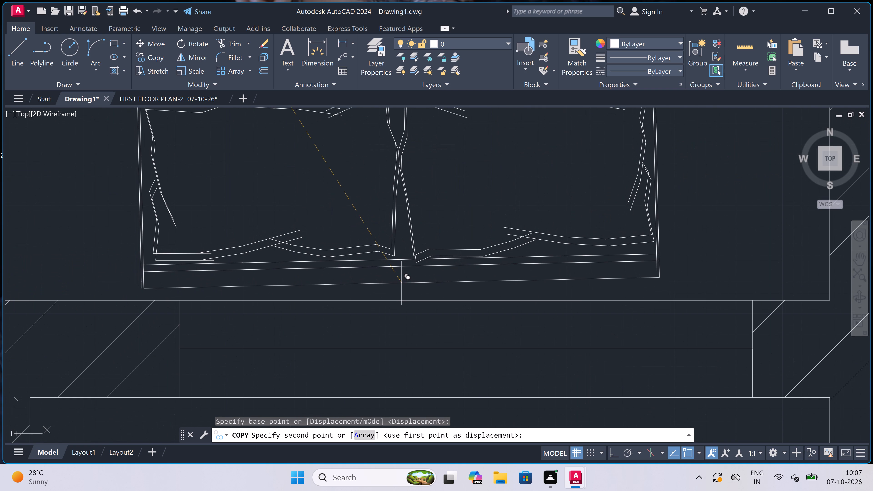
pyautogui.click(402, 283)
pyautogui.scroll(-4, 362, 242)
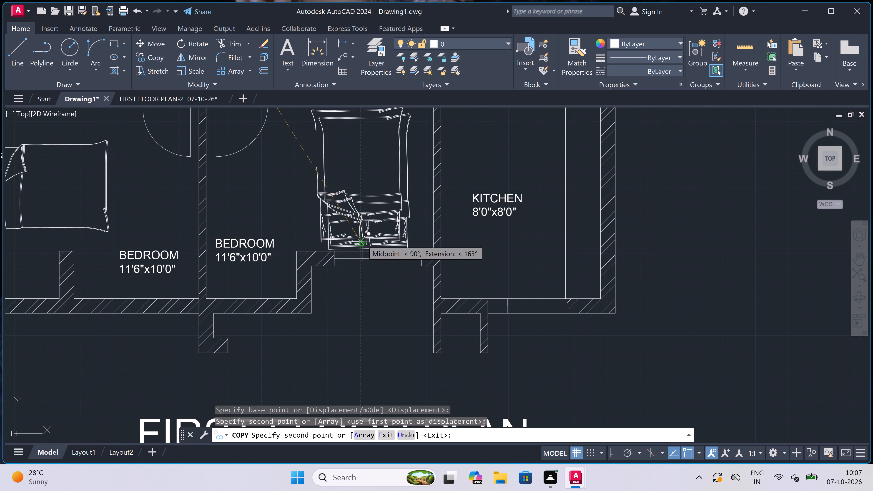
pyautogui.press('Escape')
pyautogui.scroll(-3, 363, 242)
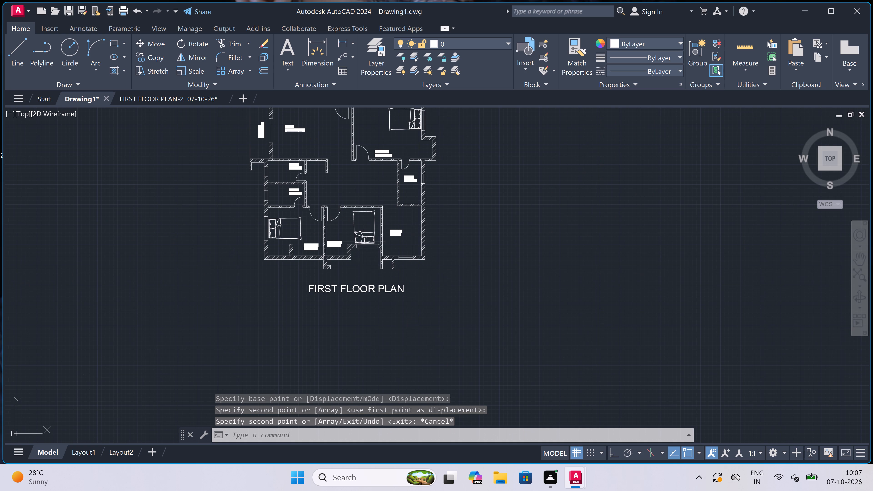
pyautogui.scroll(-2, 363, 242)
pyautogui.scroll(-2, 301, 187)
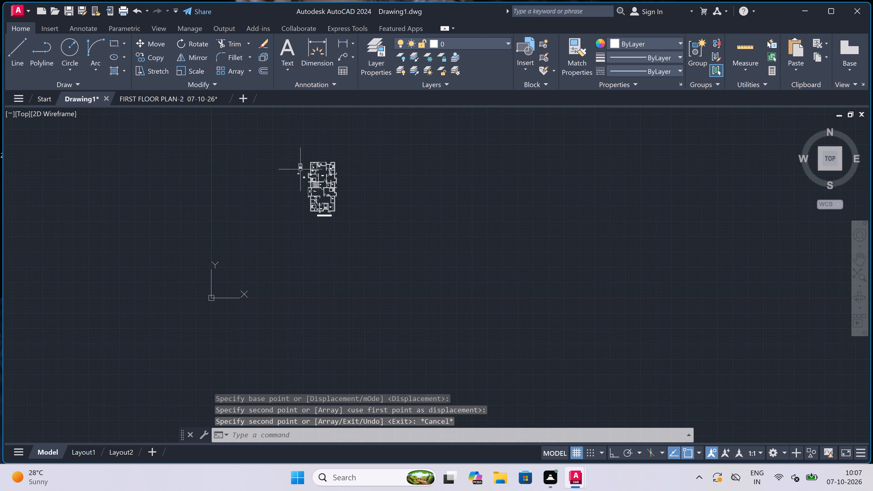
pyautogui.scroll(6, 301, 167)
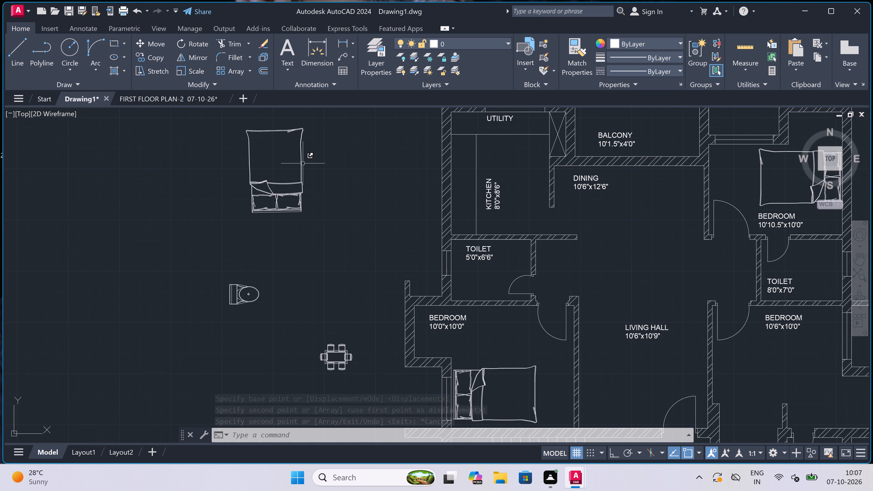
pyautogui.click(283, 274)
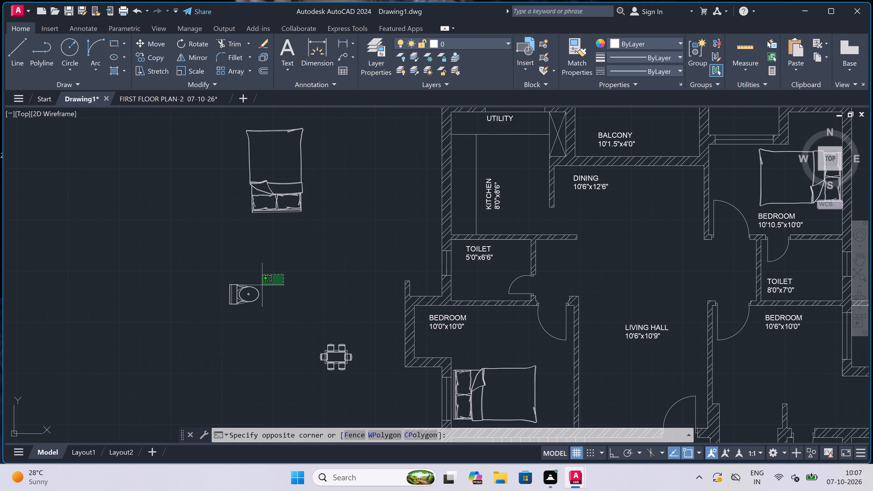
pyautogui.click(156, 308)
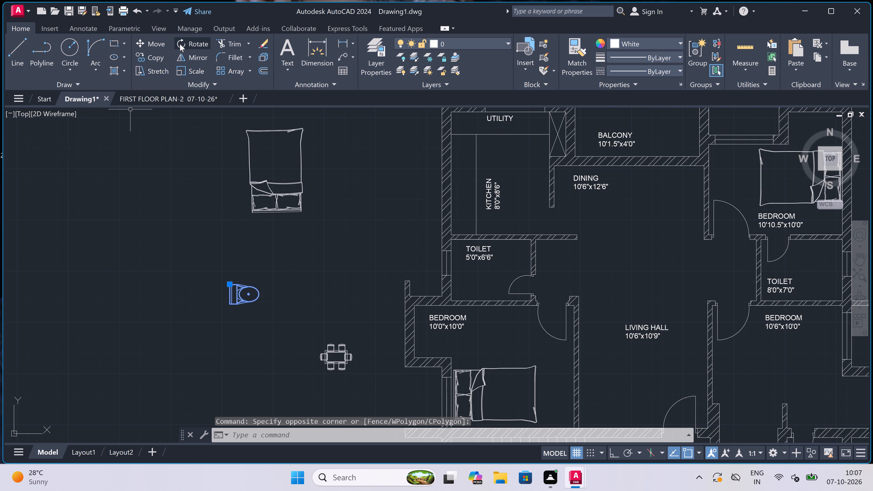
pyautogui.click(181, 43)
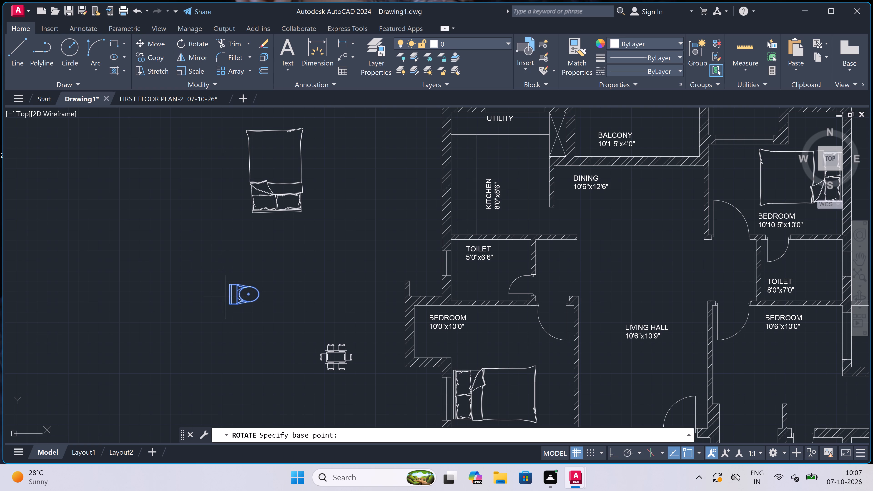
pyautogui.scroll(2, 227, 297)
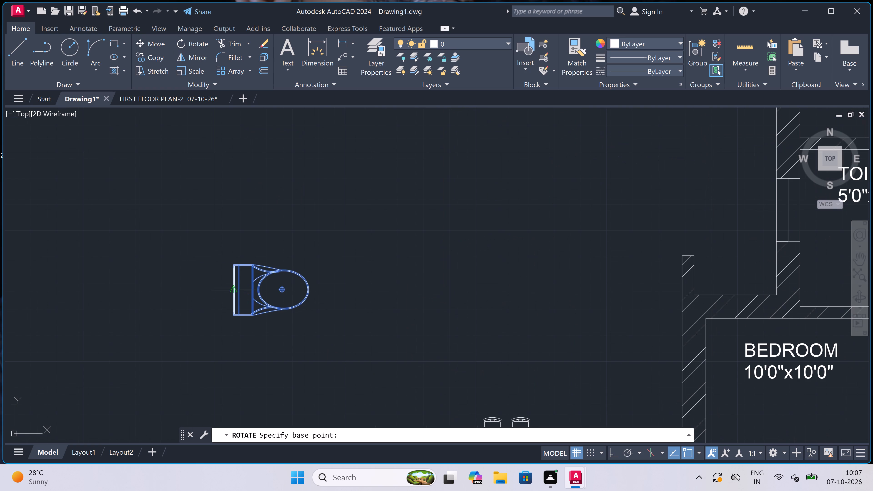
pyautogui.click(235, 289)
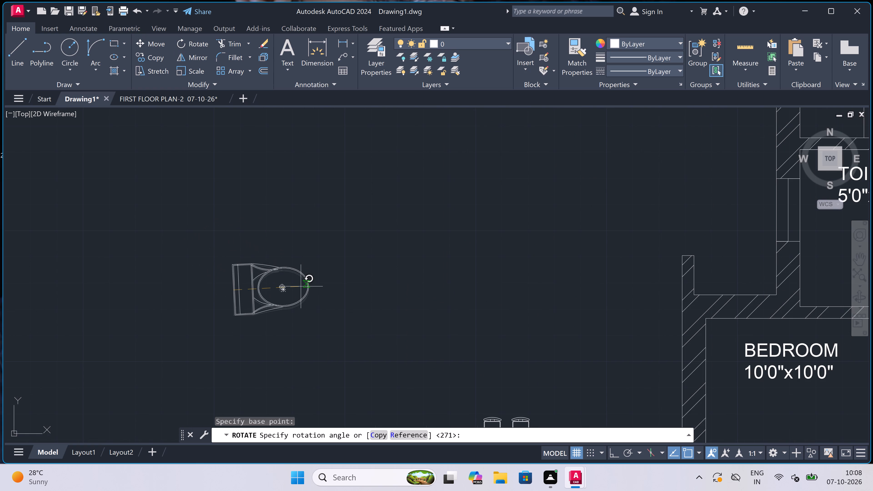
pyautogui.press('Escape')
# Copy the source WC from its tank's back midpoint into the 5'0"x6'6" toilet, tank against the west window.
pyautogui.click(300, 285)
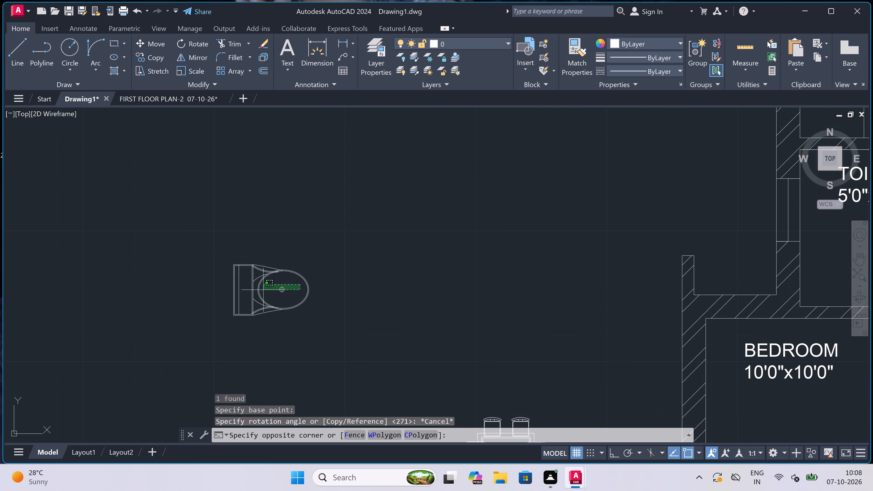
pyautogui.click(214, 301)
pyautogui.click(156, 55)
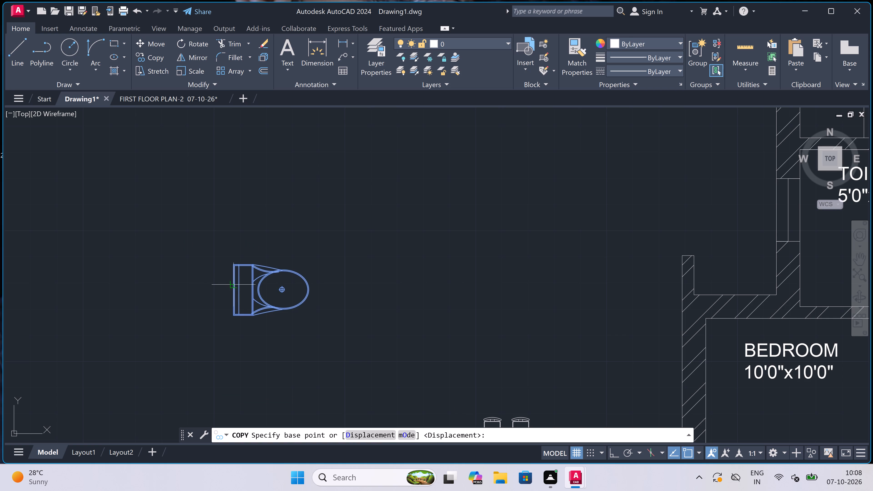
pyautogui.moveTo(232, 287); pyautogui.dragTo(235, 290)
pyautogui.scroll(-2, 350, 268)
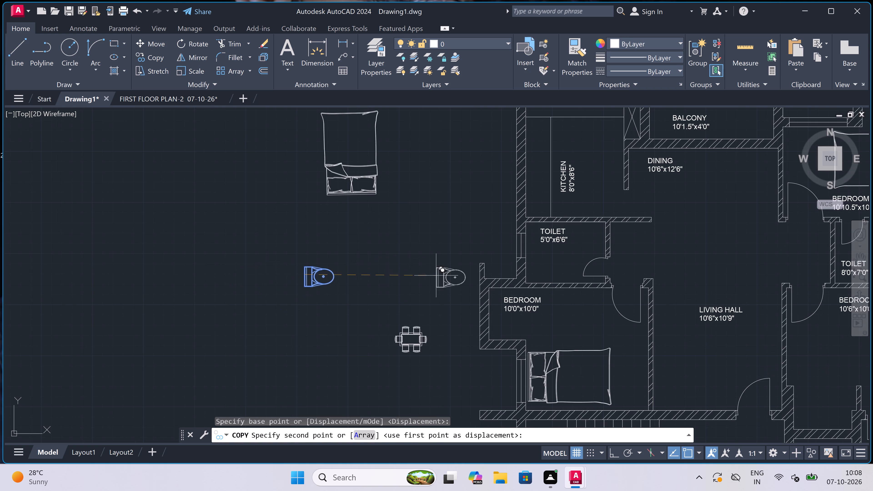
pyautogui.scroll(2, 545, 248)
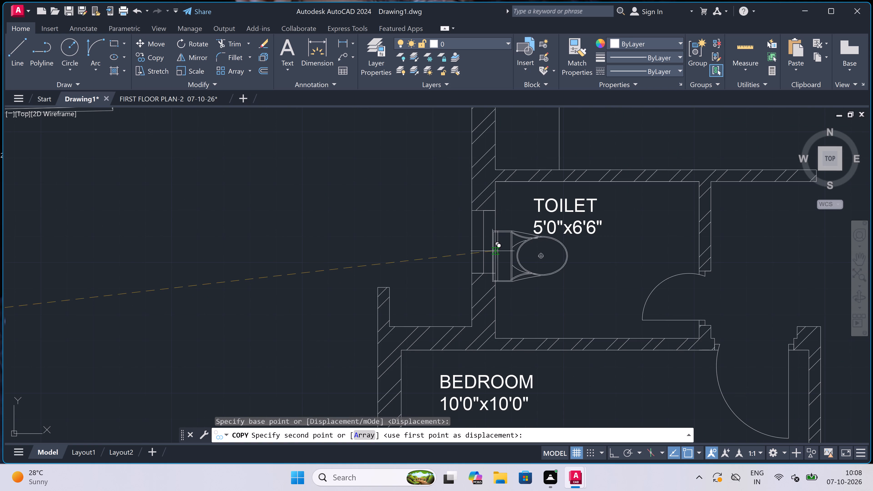
pyautogui.scroll(3, 493, 251)
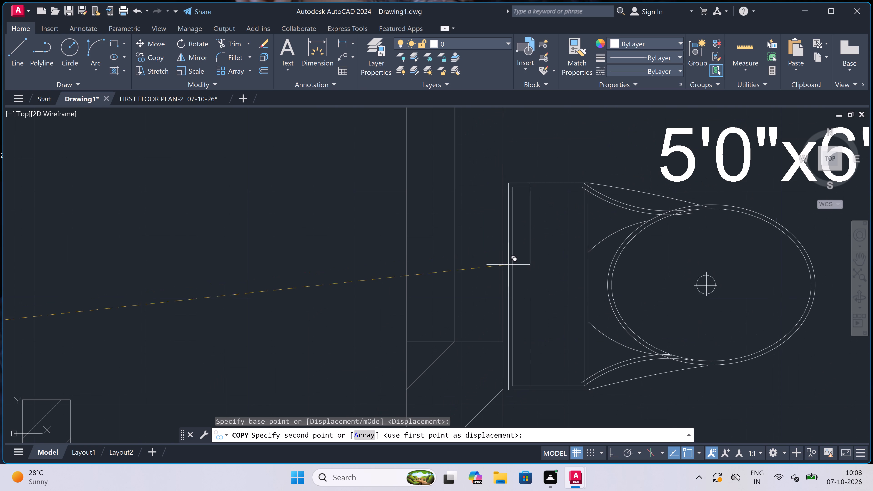
pyautogui.click(507, 267)
# Place another copy of the WC in the southern 7'7.5"x4'6" toilet, tank beside the west window.
pyautogui.scroll(-3, 343, 197)
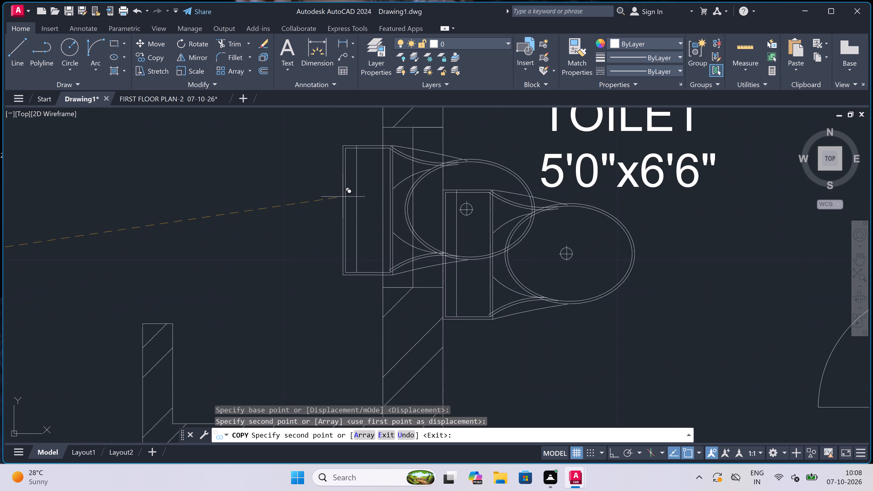
pyautogui.scroll(-6, 343, 196)
pyautogui.scroll(1, 358, 268)
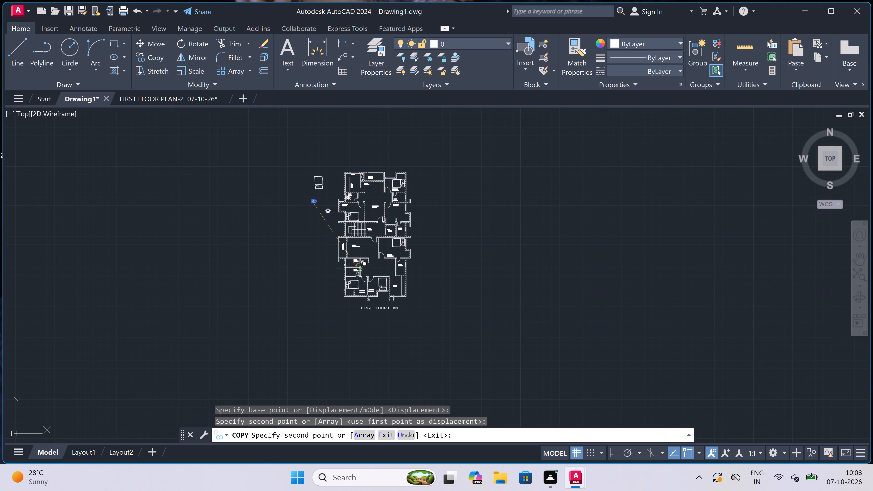
pyautogui.scroll(2, 359, 269)
pyautogui.scroll(2, 303, 295)
pyautogui.scroll(1, 301, 274)
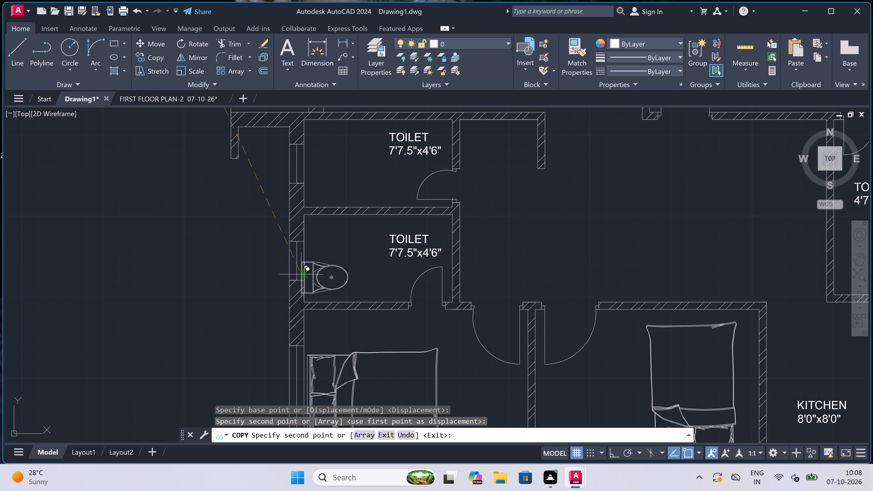
pyautogui.scroll(2, 308, 248)
pyautogui.click(309, 238)
# Place a third copy of the WC in the northern 7'7.5"x4'6" toilet, tank beside the west window, and finish copying.
pyautogui.scroll(-3, 309, 237)
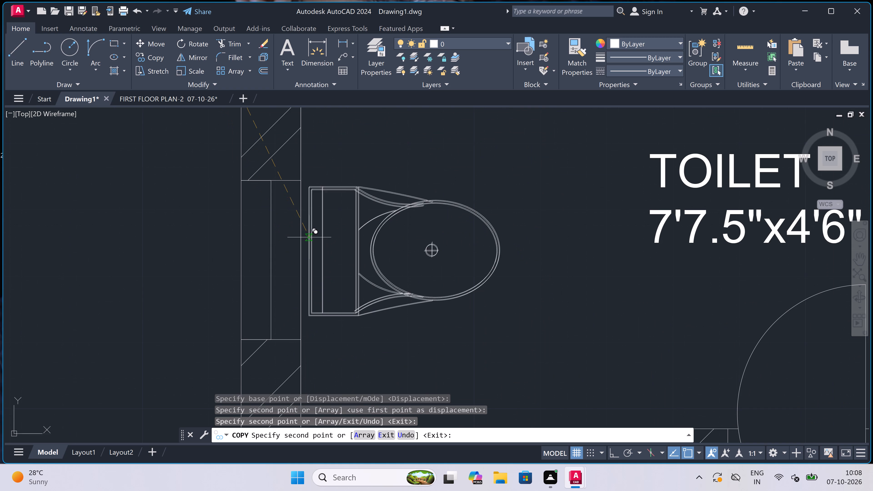
pyautogui.scroll(-1, 311, 232)
pyautogui.scroll(2, 306, 160)
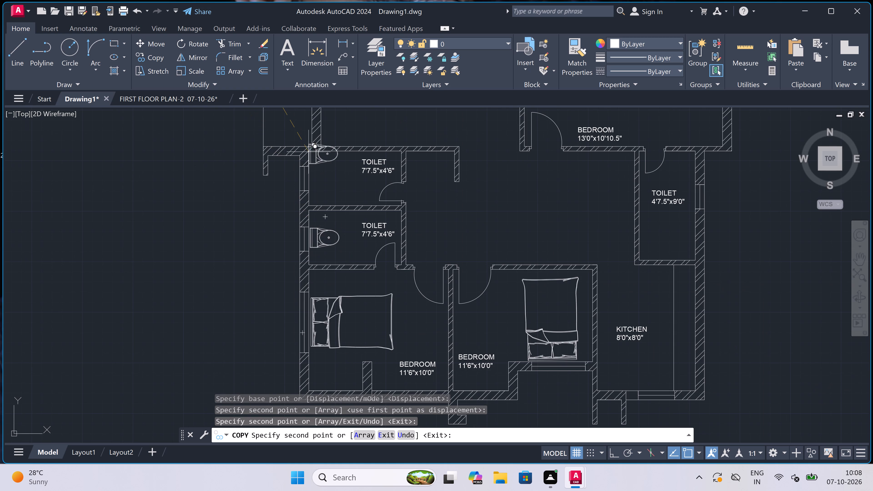
pyautogui.scroll(2, 308, 180)
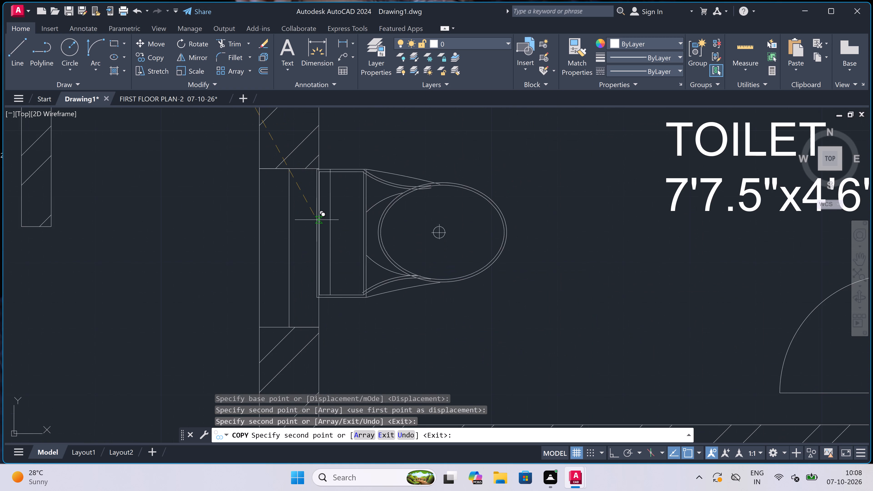
pyautogui.scroll(1, 317, 220)
pyautogui.click(326, 221)
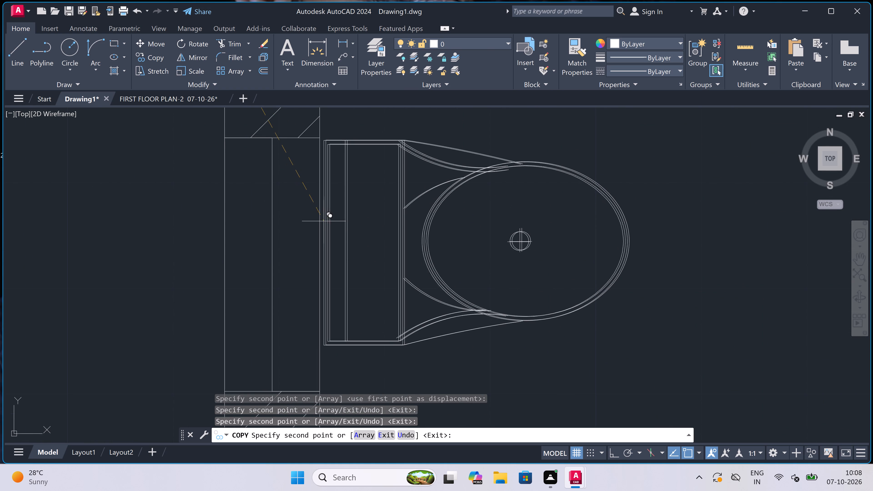
pyautogui.scroll(-8, 313, 227)
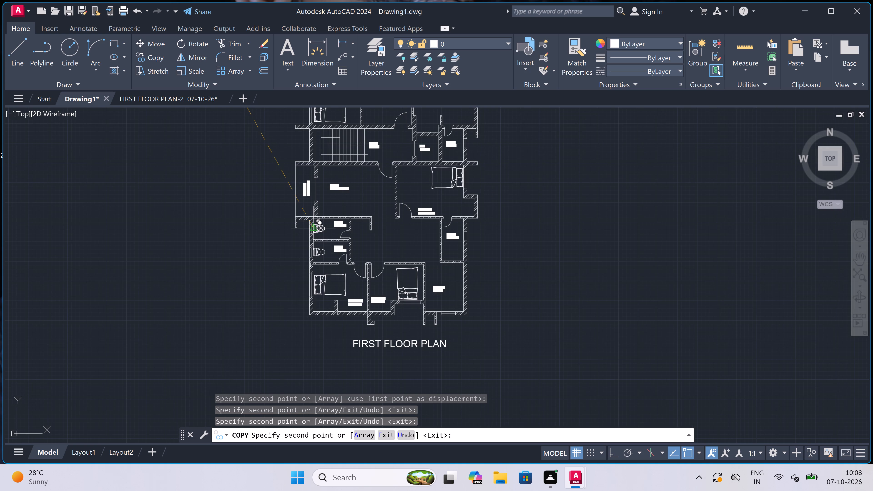
pyautogui.scroll(-2, 313, 227)
pyautogui.scroll(2, 321, 151)
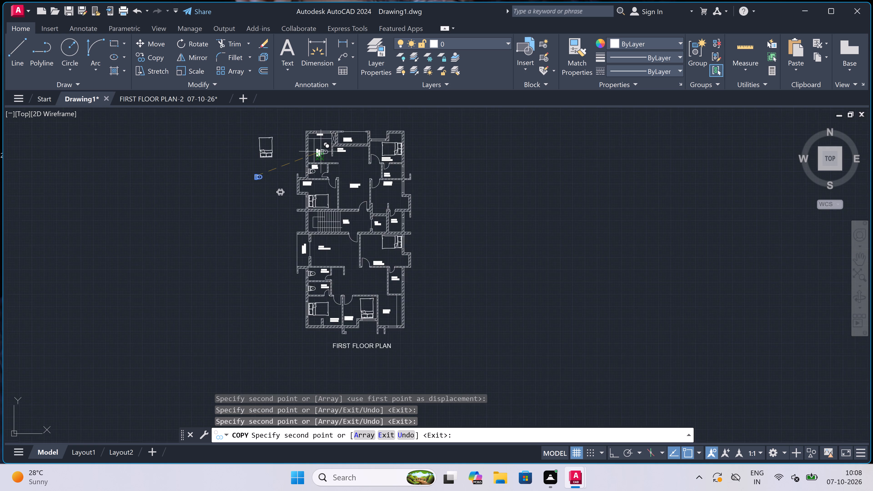
pyautogui.scroll(1, 321, 151)
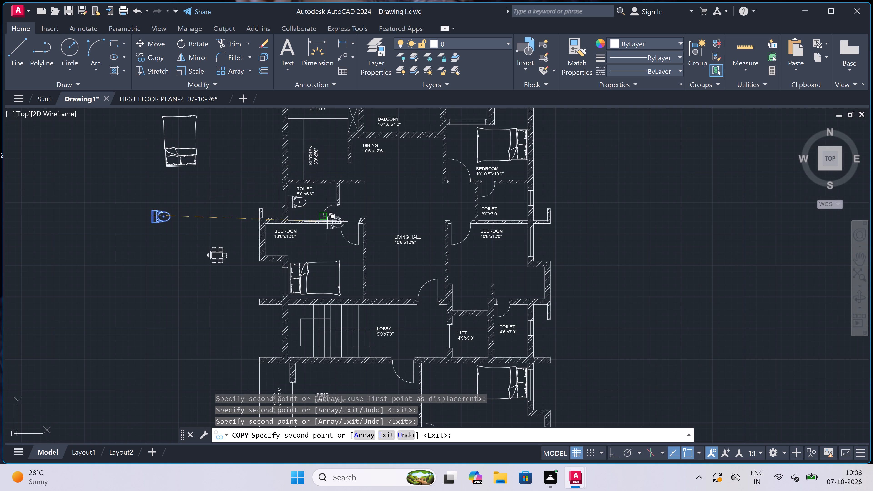
pyautogui.press('Escape')
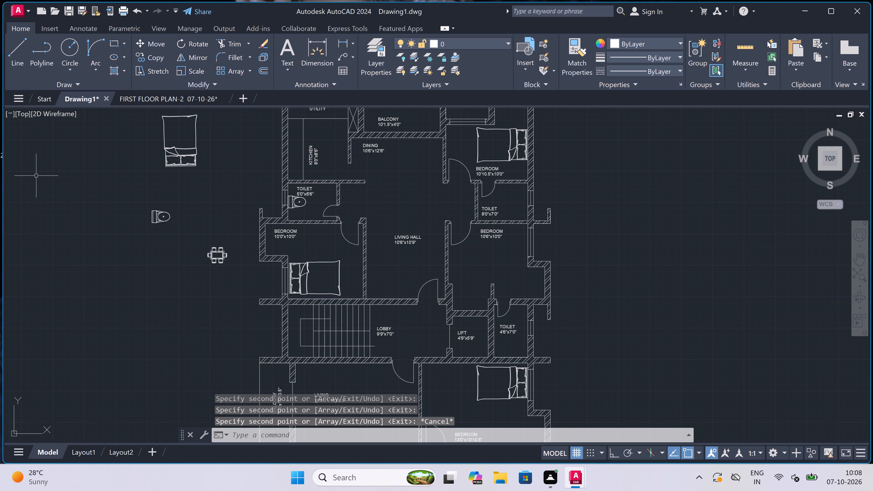
# Rotate the source WC west of the plan 180° about its bowl centre with Ortho on, tank facing east.
pyautogui.scroll(2, 114, 195)
pyautogui.click(288, 216)
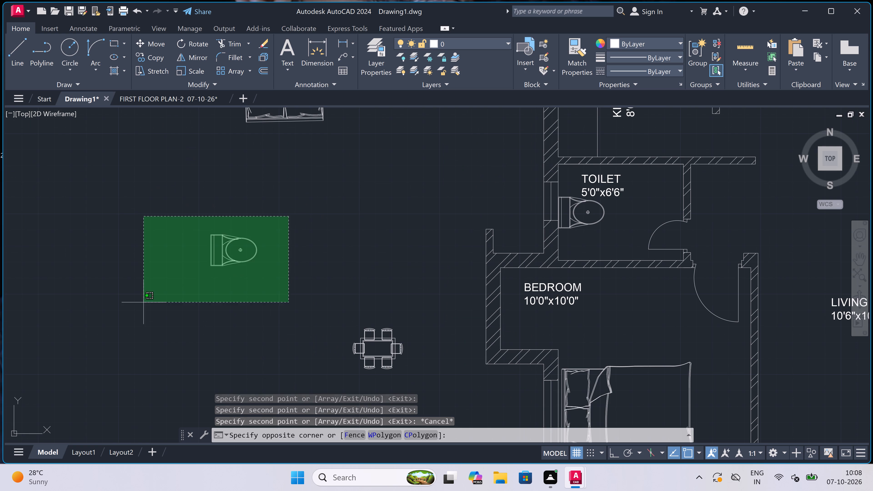
pyautogui.moveTo(134, 308); pyautogui.dragTo(134, 306)
pyautogui.click(188, 44)
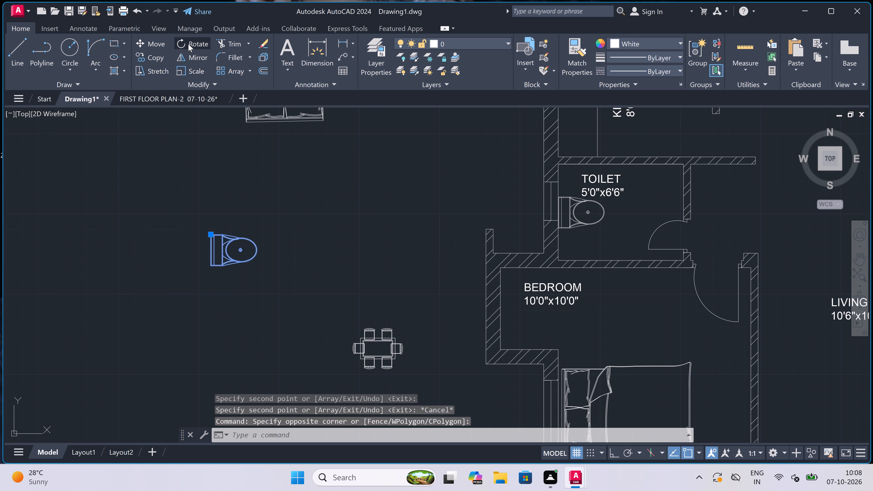
pyautogui.click(243, 248)
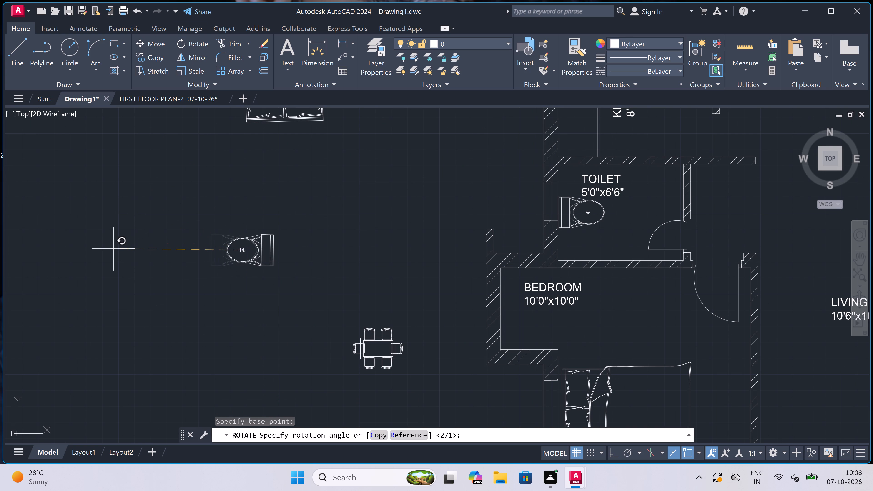
pyautogui.press('F8')
pyautogui.click(147, 261)
# Copy the rotated WC from its tank's back midpoint into the 8'0"x7'0" toilet, tank at the east window, with Ortho off.
pyautogui.click(242, 237)
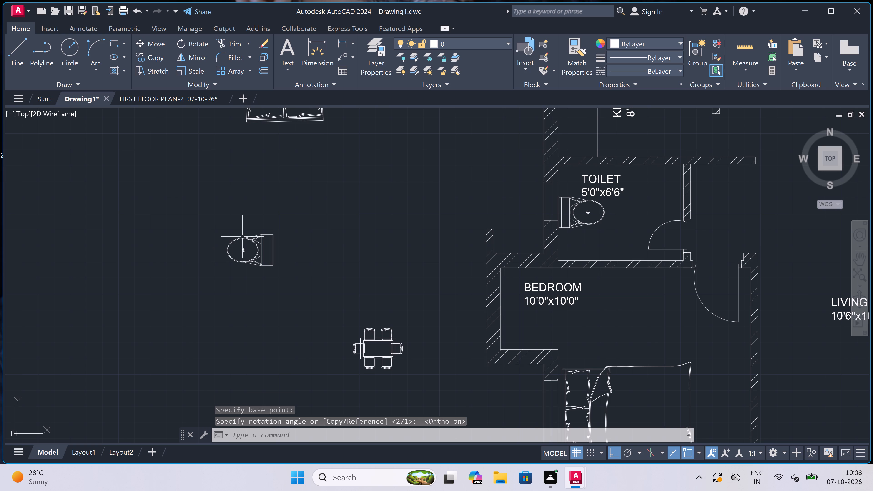
pyautogui.moveTo(153, 58); pyautogui.dragTo(154, 61)
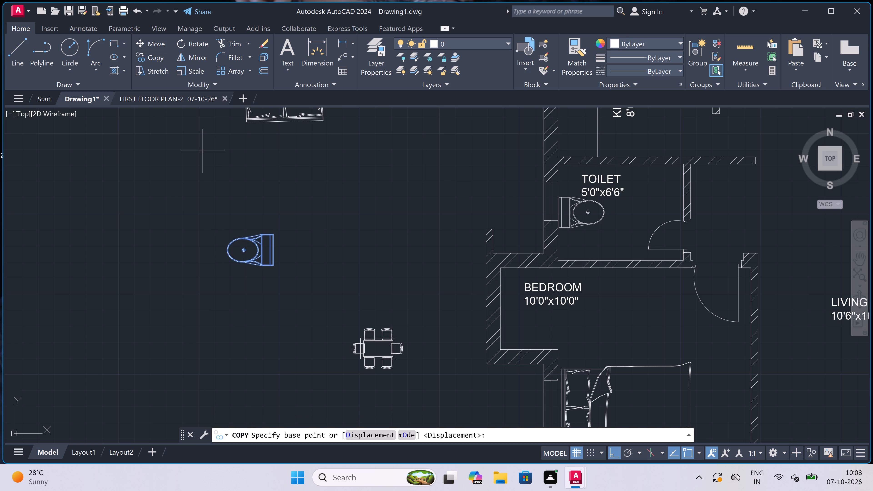
pyautogui.click(272, 249)
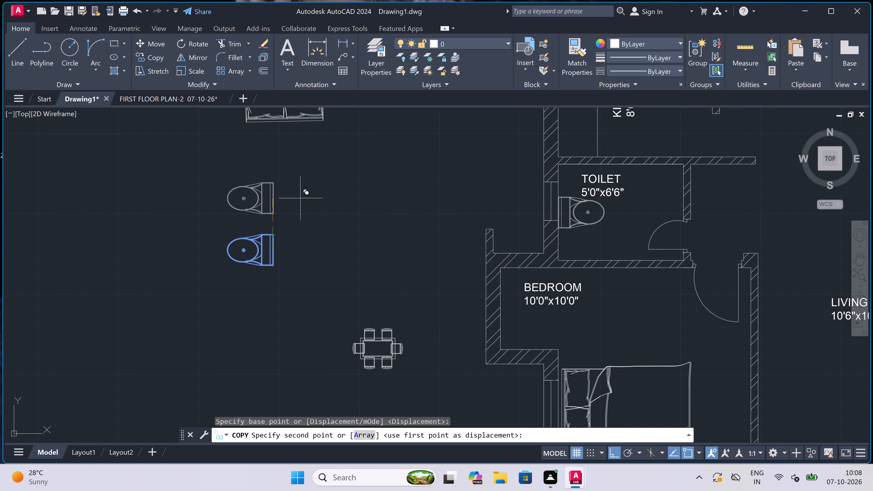
pyautogui.press('F8')
pyautogui.scroll(-3, 245, 207)
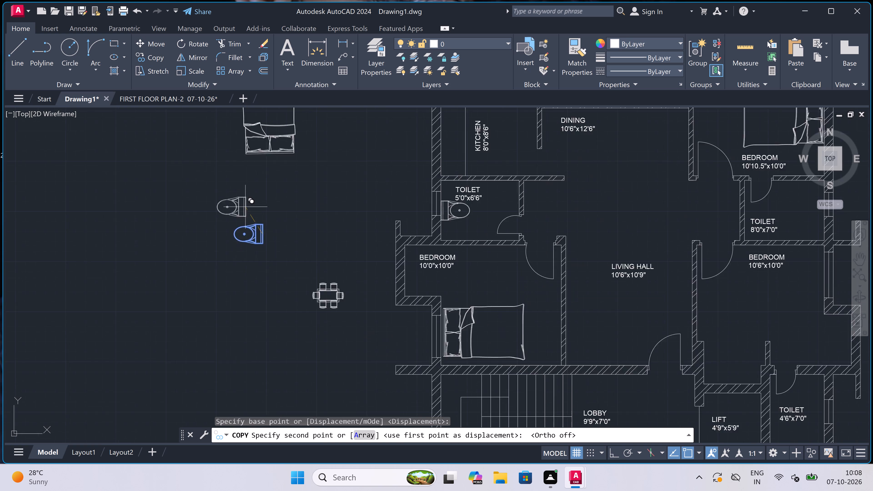
pyautogui.scroll(2, 461, 195)
pyautogui.scroll(2, 488, 211)
pyautogui.scroll(1, 471, 251)
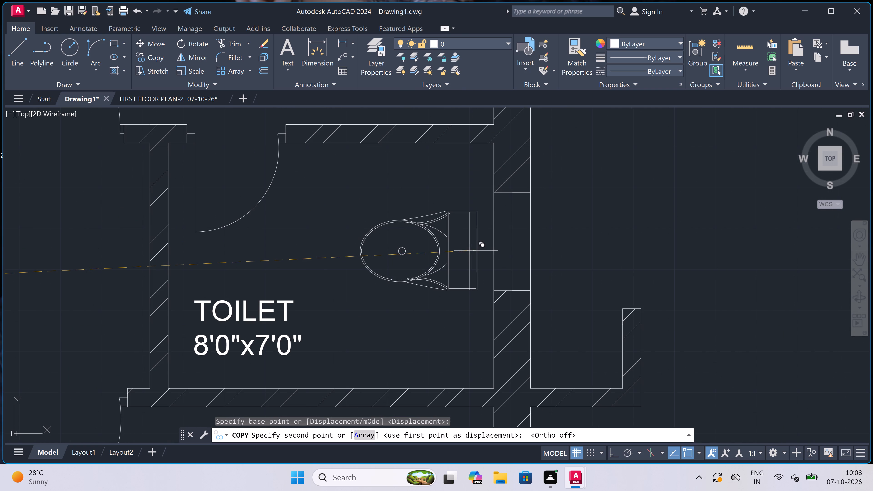
pyautogui.click(493, 254)
# Place a copy of the rotated WC near the south end of the 4'7.5"x9'0" toilet, tank against the east wall.
pyautogui.scroll(-3, 331, 219)
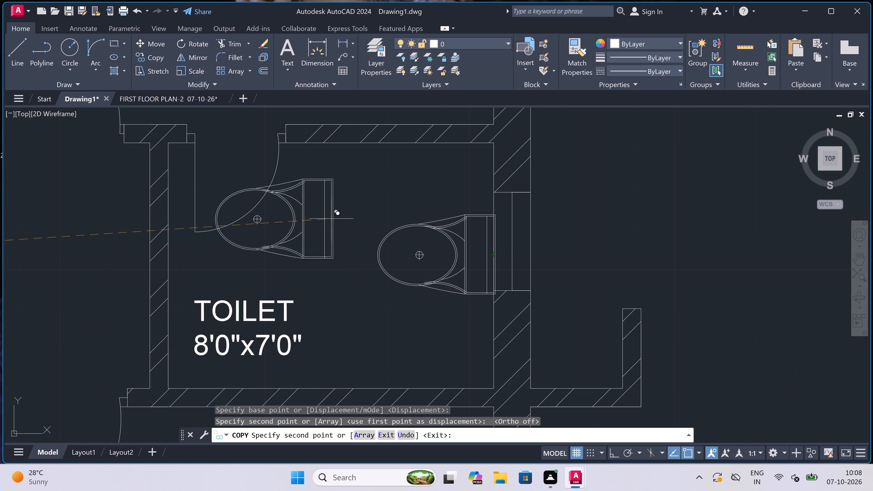
pyautogui.scroll(-4, 332, 217)
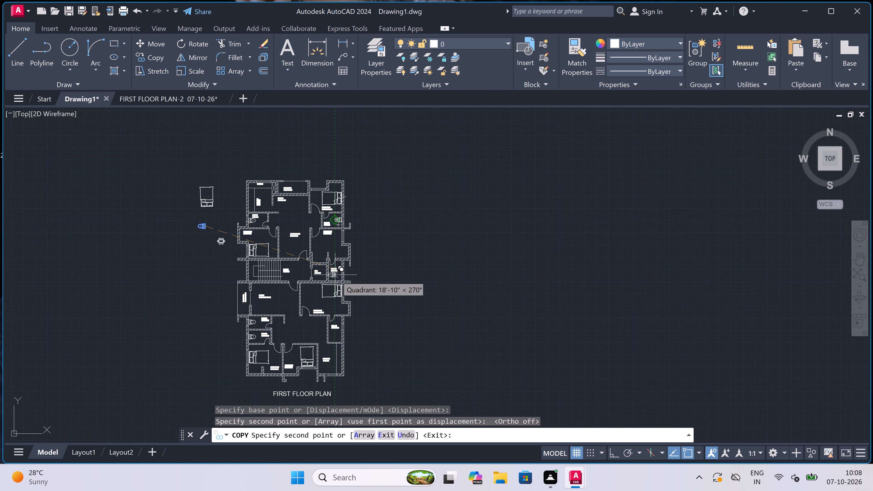
pyautogui.scroll(4, 346, 340)
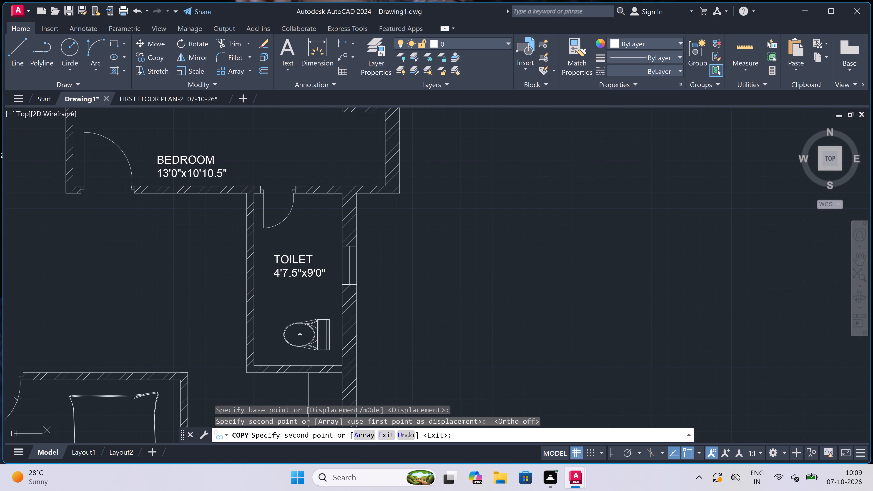
pyautogui.click(343, 342)
# Place another copy of the WC near the south end of the 4'6"x7'0" toilet, tank against the east wall, and finish copying.
pyautogui.scroll(-3, 318, 305)
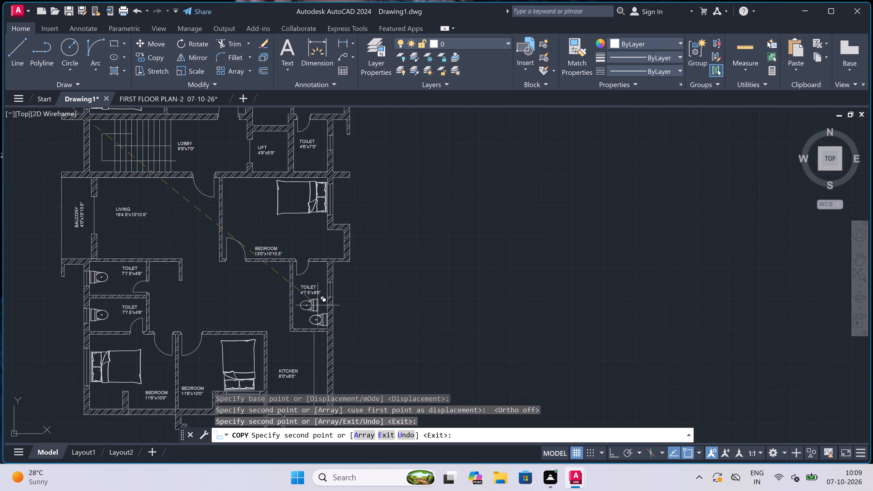
pyautogui.scroll(2, 319, 222)
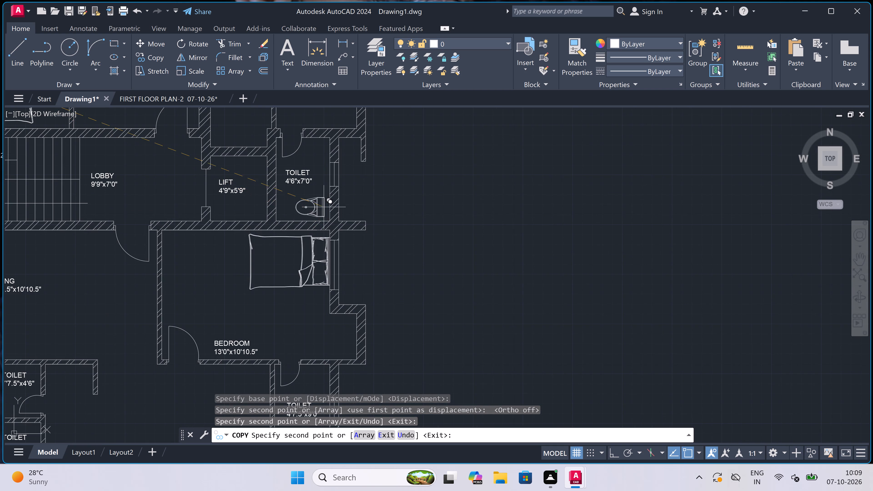
pyautogui.scroll(2, 326, 199)
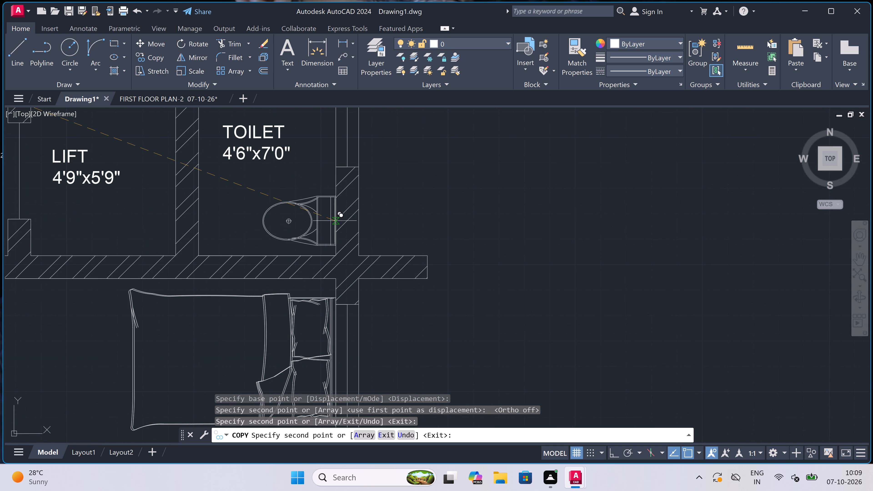
pyautogui.click(335, 221)
pyautogui.scroll(-4, 320, 203)
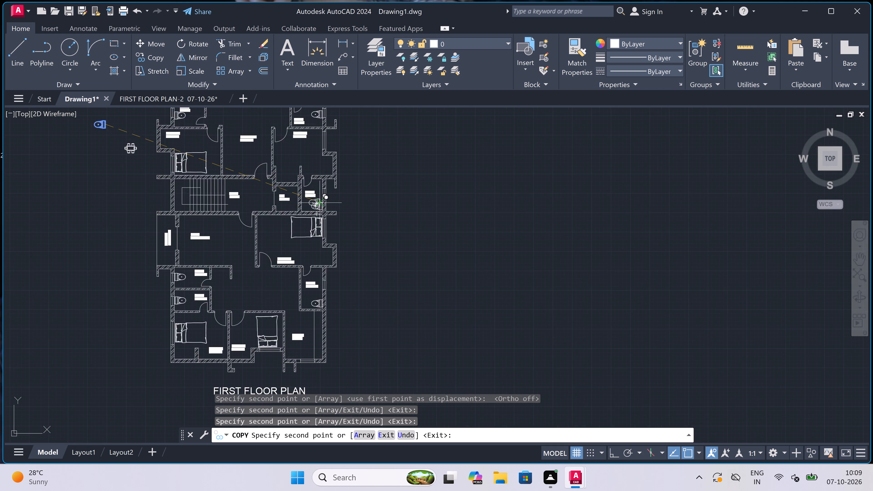
pyautogui.scroll(-1, 320, 203)
pyautogui.scroll(1, 301, 262)
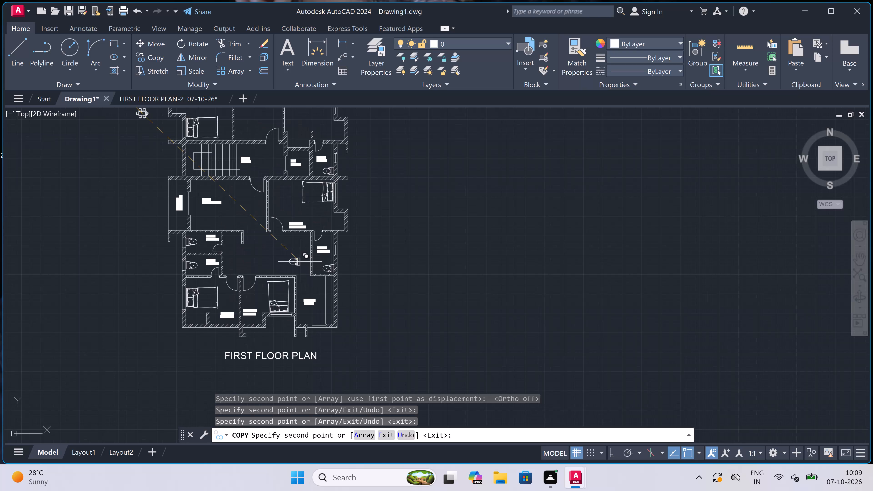
pyautogui.press('Escape')
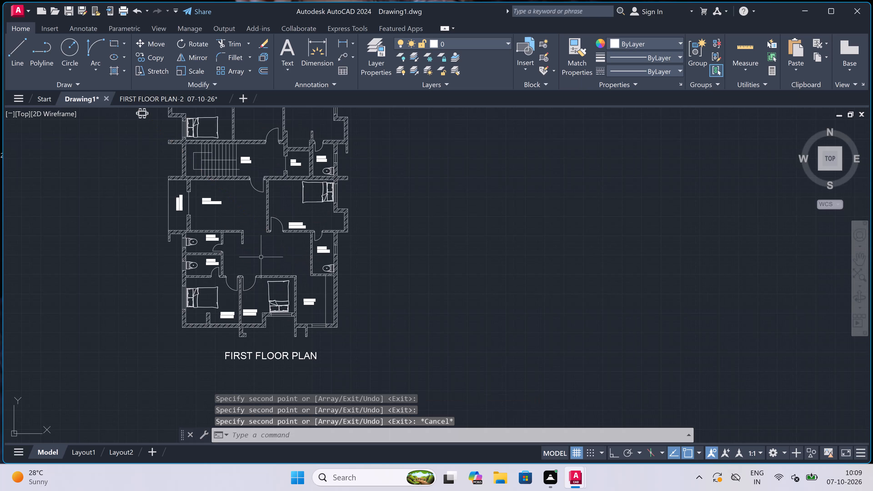
# Copy the dining table set west of the plan by its table centre into the 10'6"x12'6" dining room, southeast of the room label.
pyautogui.scroll(-2, 222, 252)
pyautogui.scroll(2, 195, 160)
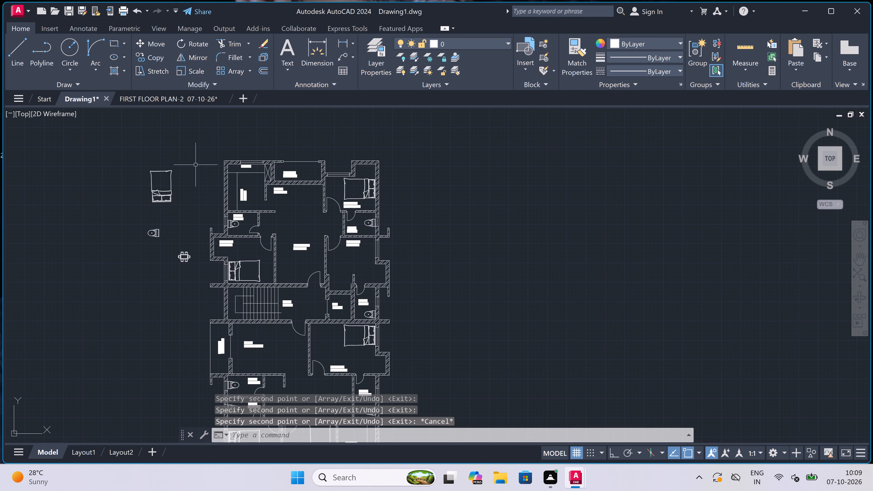
pyautogui.scroll(2, 193, 248)
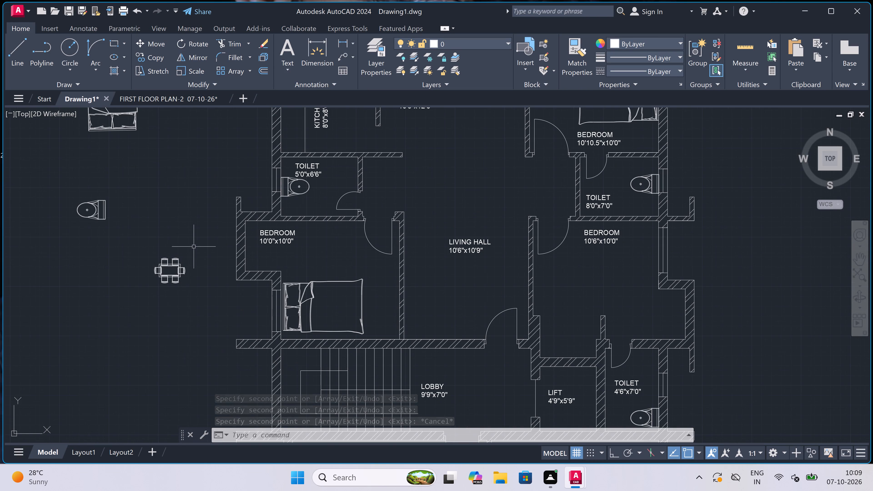
pyautogui.click(204, 244)
pyautogui.click(128, 319)
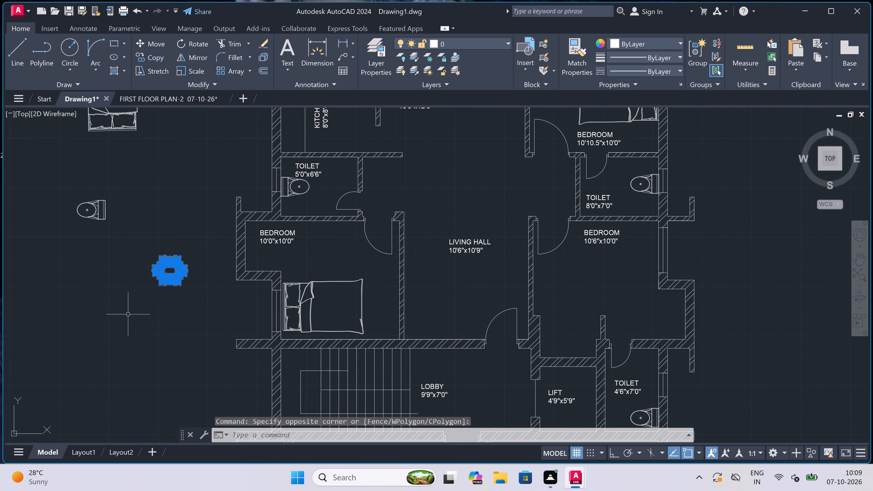
pyautogui.click(144, 54)
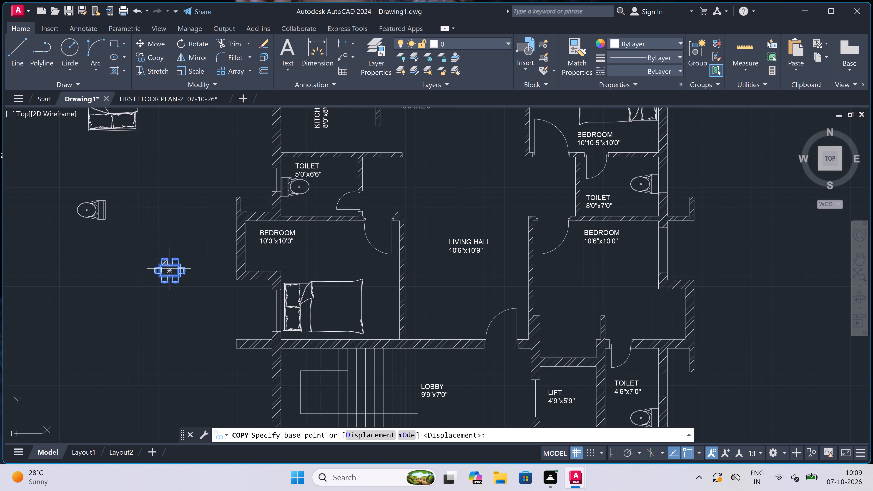
pyautogui.click(169, 269)
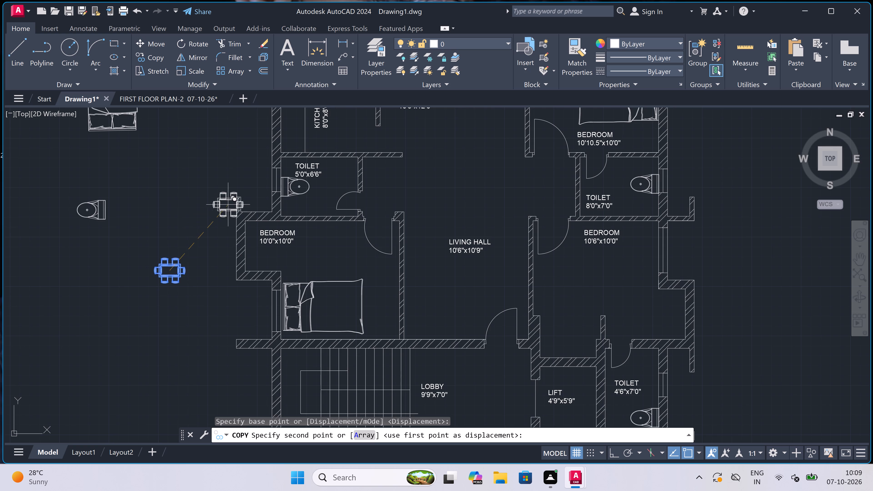
pyautogui.scroll(-2, 228, 205)
pyautogui.scroll(1, 297, 174)
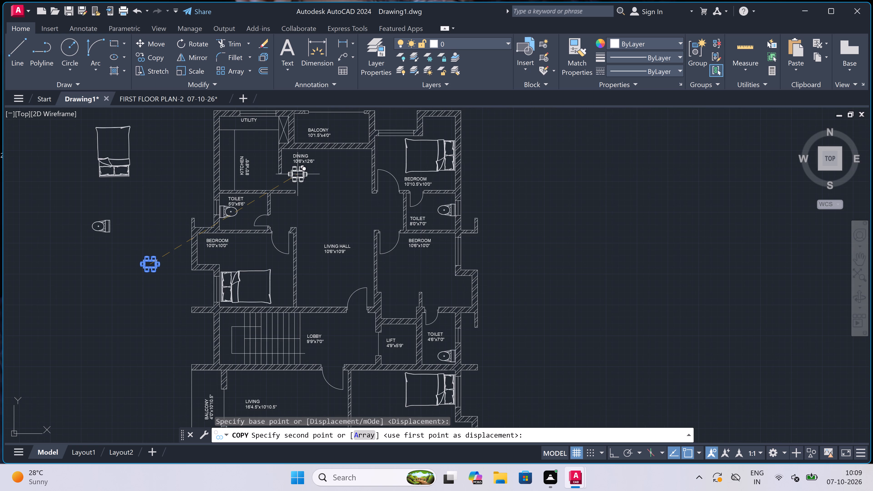
pyautogui.scroll(1, 348, 159)
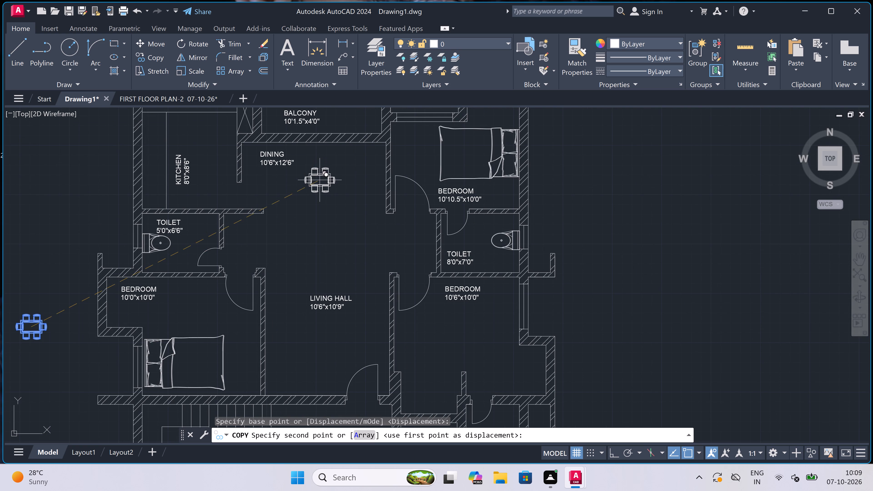
pyautogui.click(320, 179)
# Place a second copy of the dining table in the unlabelled hall west of the 4'7.5"x9'0" toilet and finish copying.
pyautogui.scroll(-3, 244, 196)
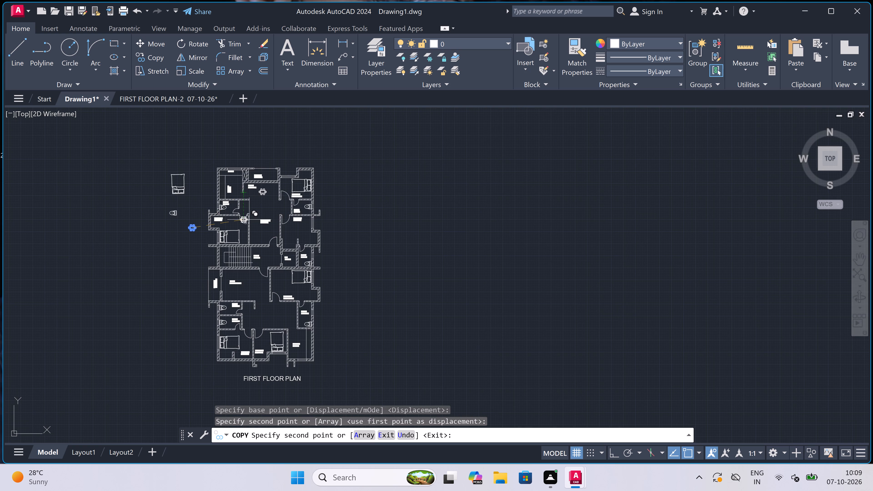
pyautogui.scroll(3, 269, 305)
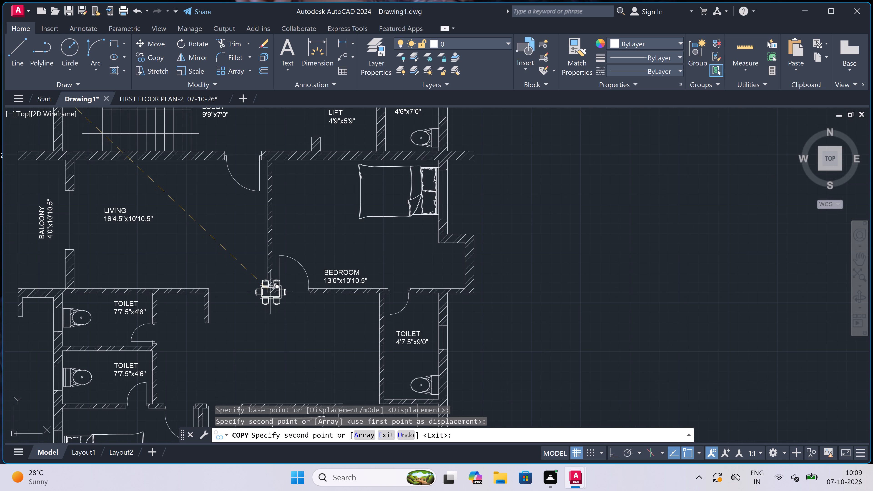
pyautogui.scroll(-2, 248, 259)
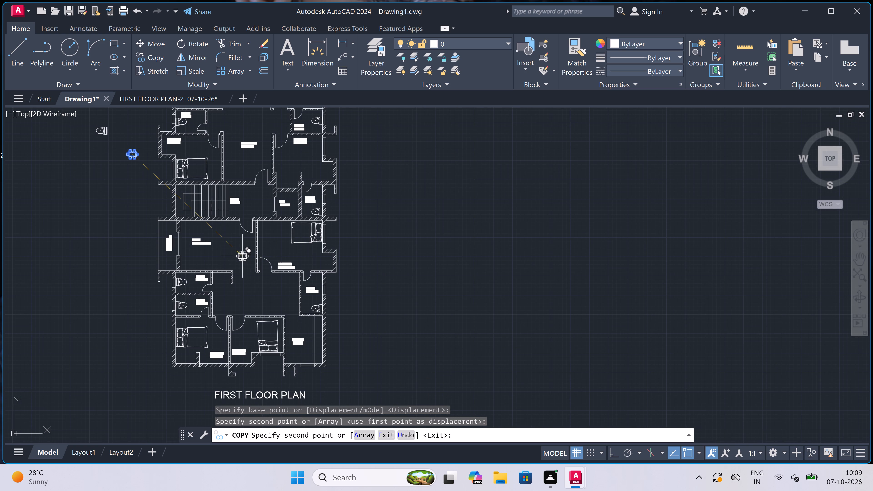
pyautogui.scroll(2, 216, 249)
pyautogui.scroll(-2, 216, 249)
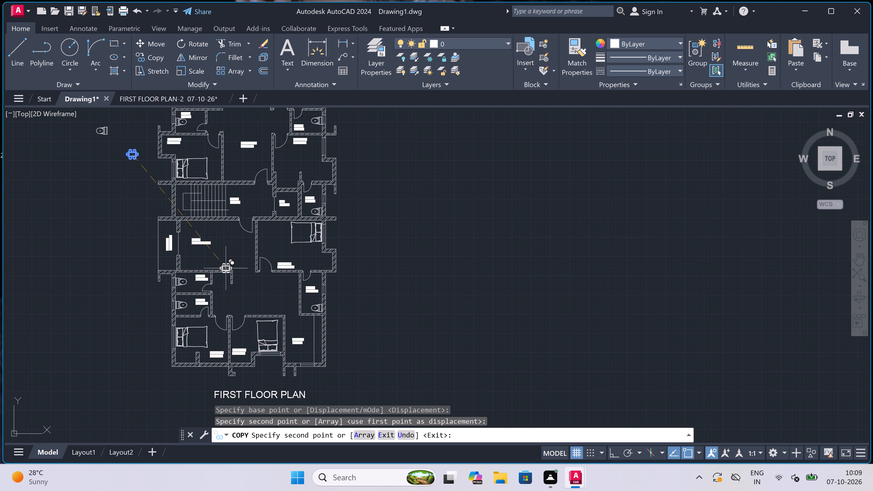
pyautogui.scroll(2, 282, 308)
pyautogui.scroll(-1, 242, 275)
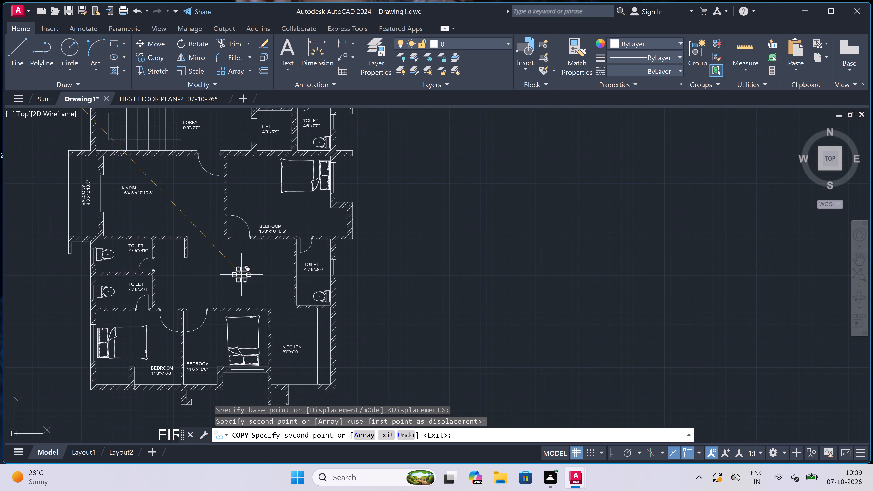
pyautogui.scroll(2, 270, 271)
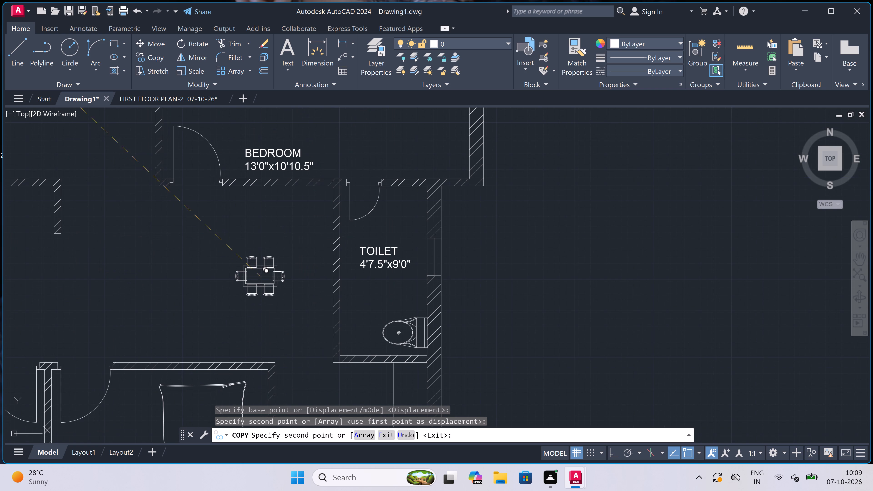
pyautogui.click(290, 263)
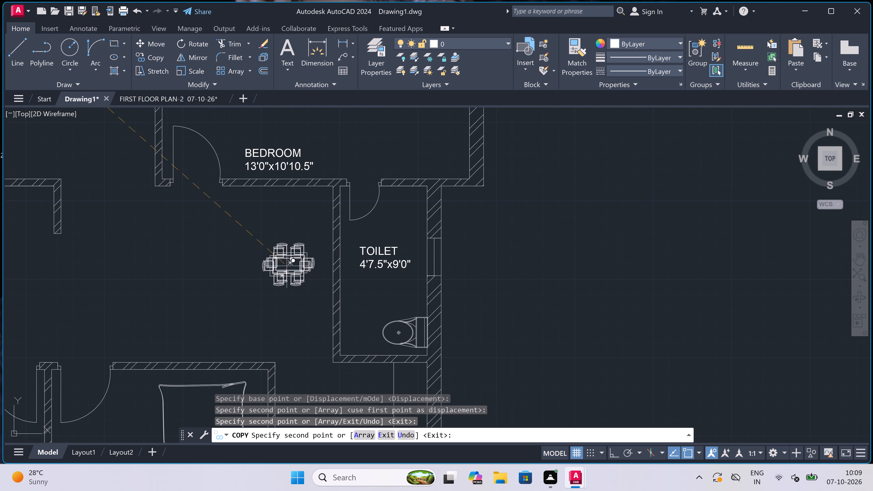
pyautogui.press('Escape')
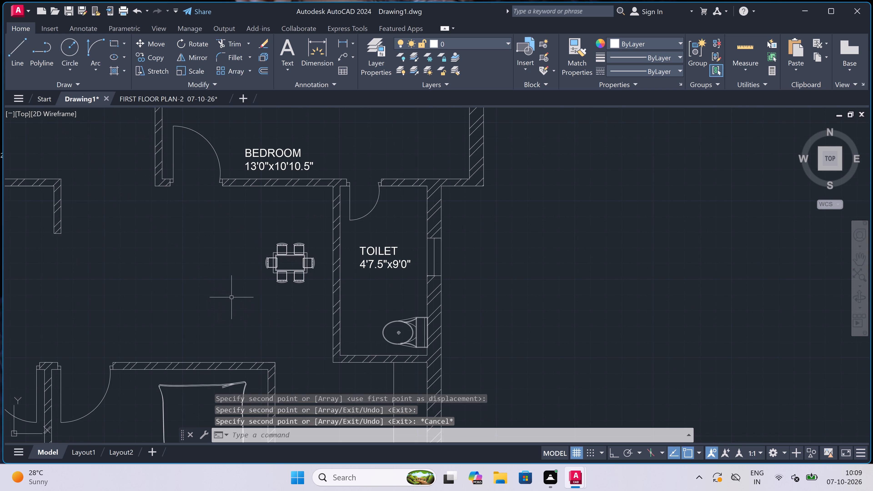
# Add a two-line multiline text label DINING, 17'9"x9'0" in the hall west of the southern dining table.
pyautogui.write('MT')
pyautogui.press('space')
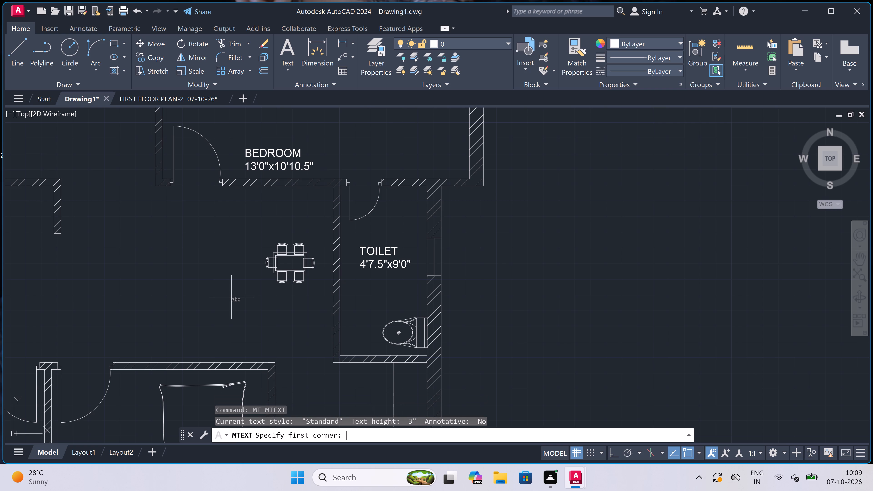
pyautogui.scroll(1, 232, 295)
pyautogui.scroll(-2, 106, 254)
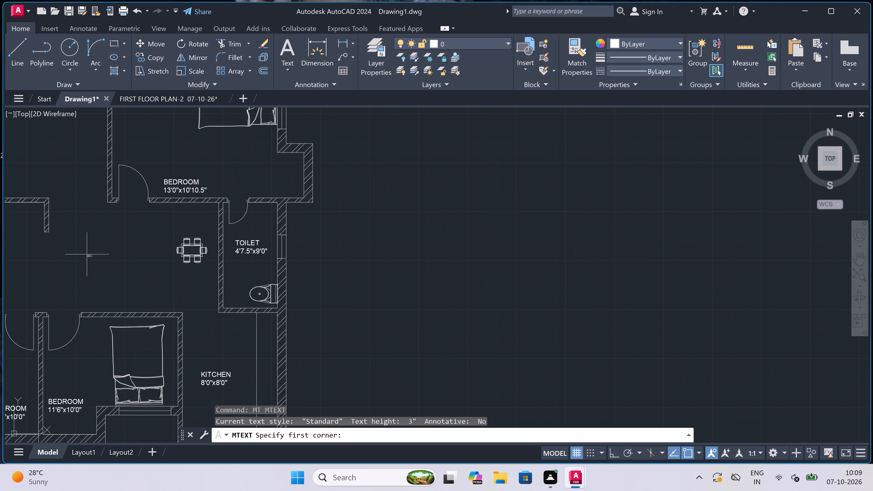
pyautogui.moveTo(71, 253); pyautogui.dragTo(76, 255)
pyautogui.click(328, 265)
pyautogui.scroll(-2, 257, 311)
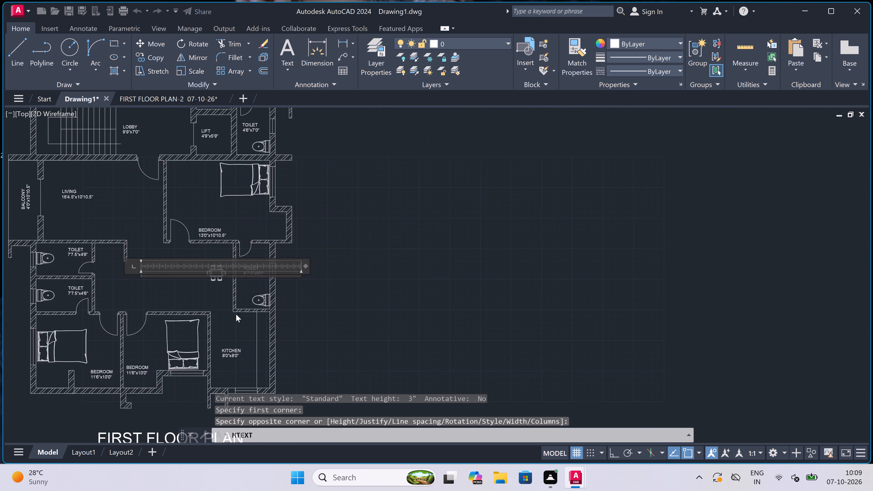
pyautogui.scroll(1, 140, 301)
pyautogui.scroll(3, 223, 298)
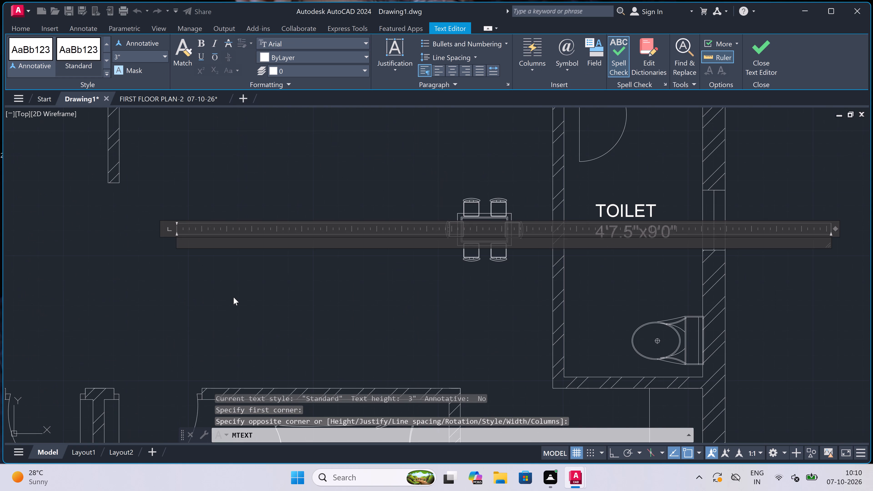
pyautogui.write('DINING')
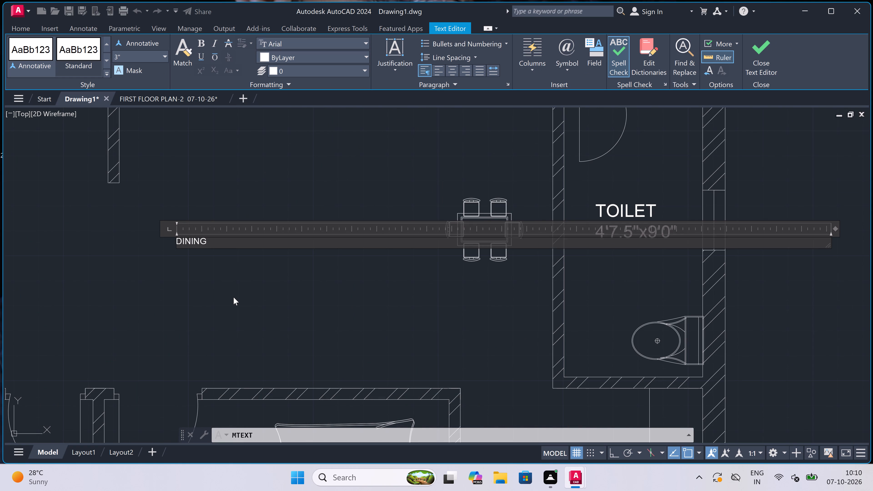
pyautogui.press('Return')
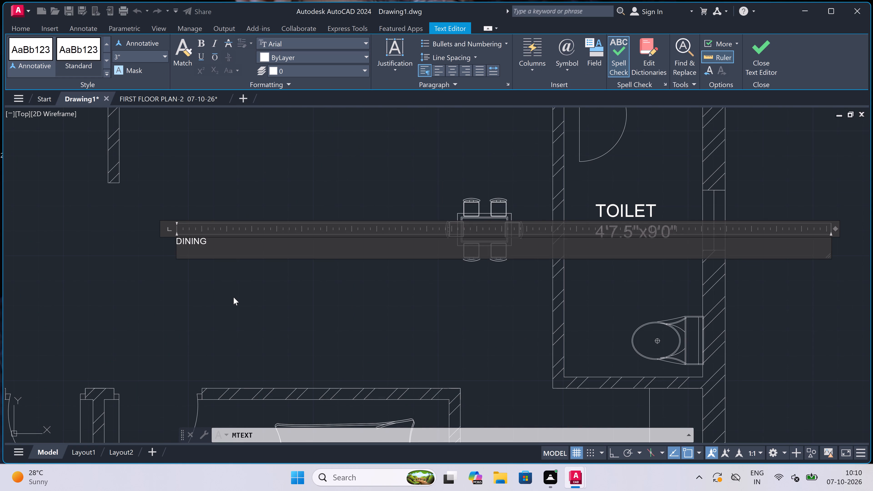
pyautogui.write("17'")
pyautogui.press('9')
pyautogui.hotkey('shift', '"')
pyautogui.press('x')
pyautogui.press('9')
pyautogui.write('\'0"')
pyautogui.moveTo(230, 291); pyautogui.dragTo(226, 287)
pyautogui.scroll(-2, 245, 247)
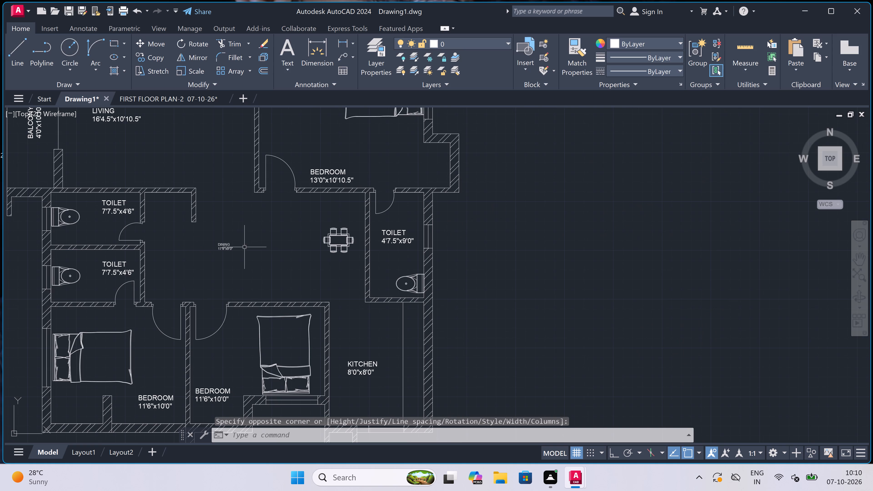
# Set the text height of the DINING 17'9"x9'0" label to 5" in its properties and deselect it.
pyautogui.scroll(2, 222, 245)
pyautogui.click(222, 245)
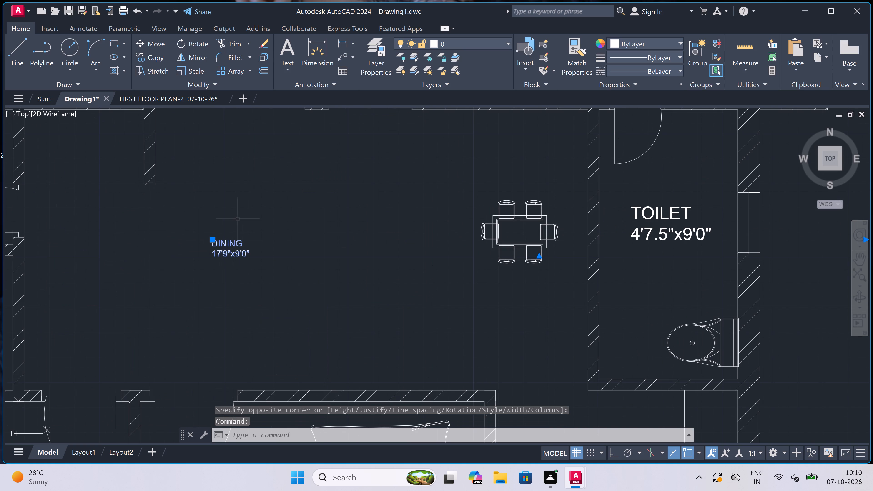
pyautogui.rightClick(241, 211)
pyautogui.click(270, 450)
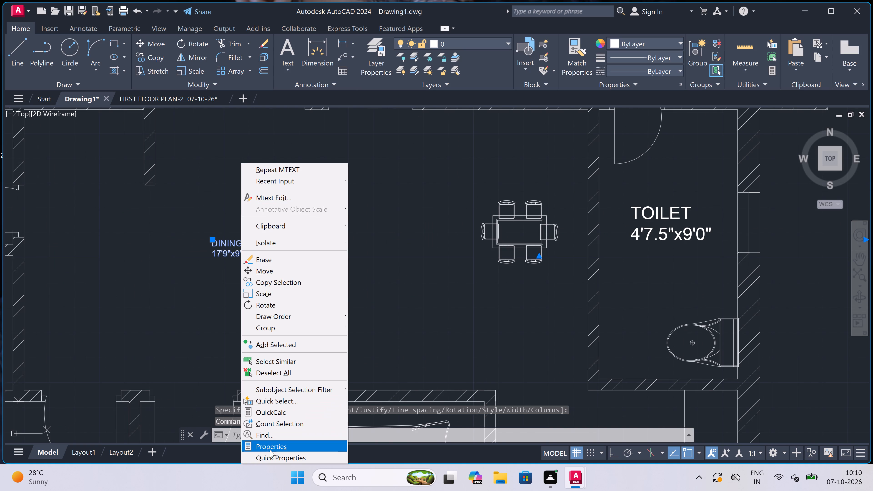
pyautogui.rightClick(263, 304)
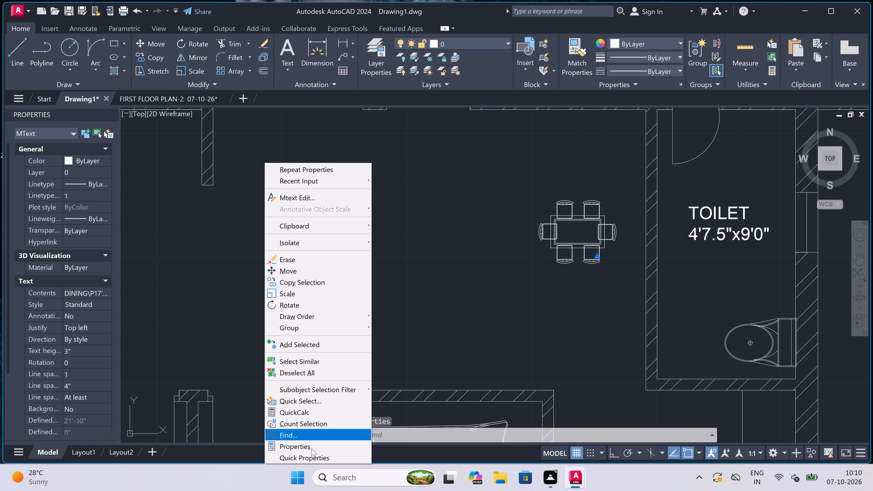
pyautogui.click(223, 316)
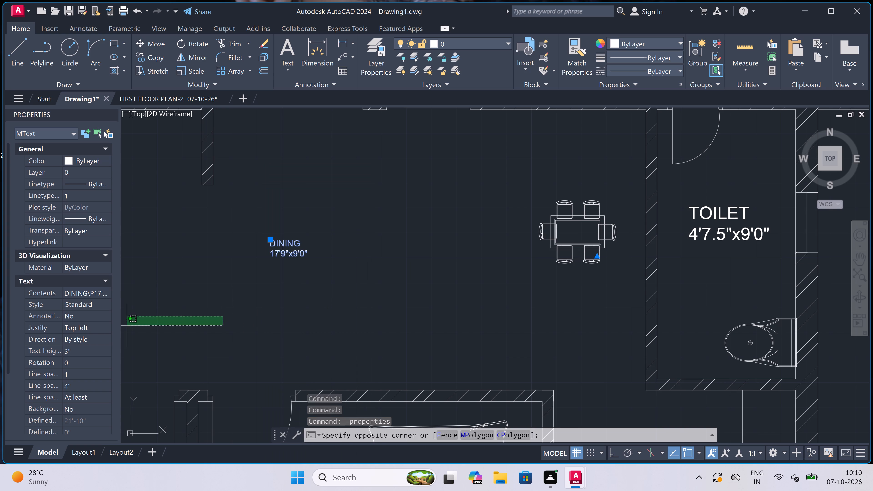
pyautogui.click(123, 327)
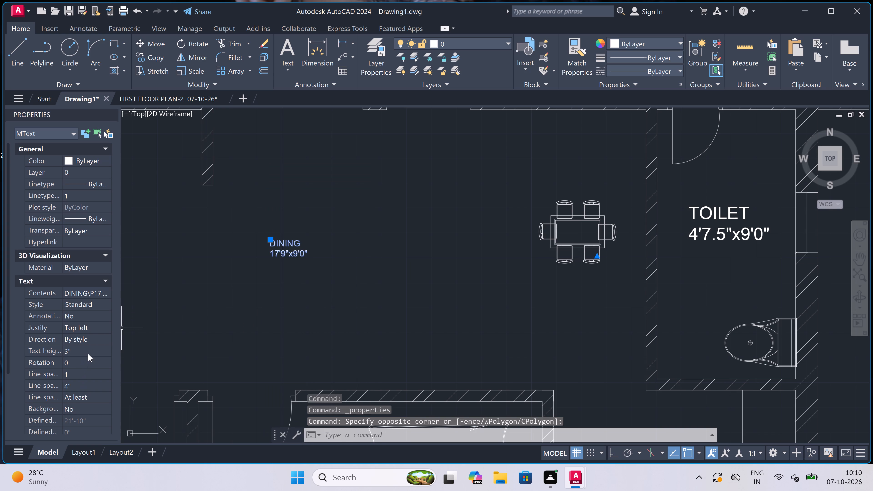
pyautogui.click(91, 349)
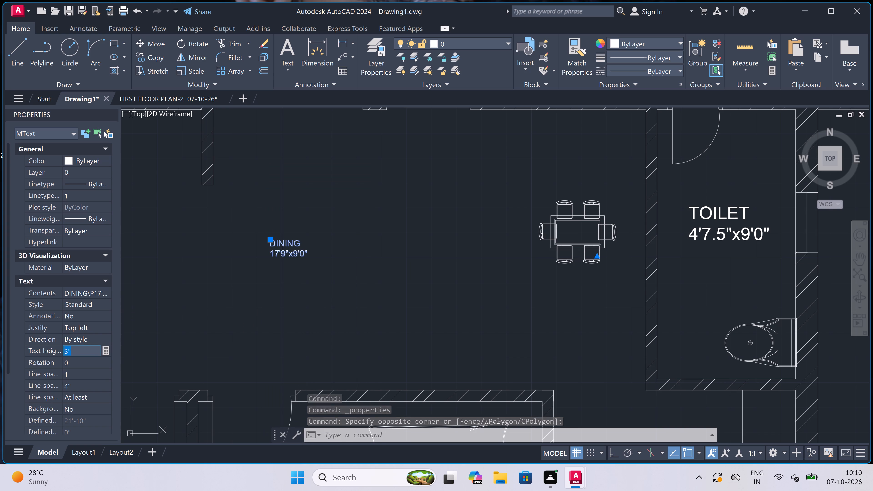
pyautogui.press('BackSpace')
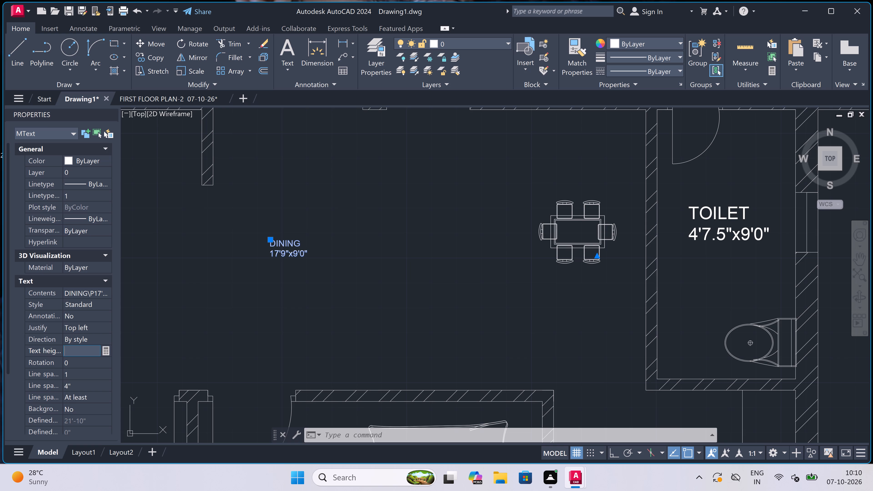
pyautogui.press('5')
pyautogui.hotkey('shift', '"')
pyautogui.click(268, 326)
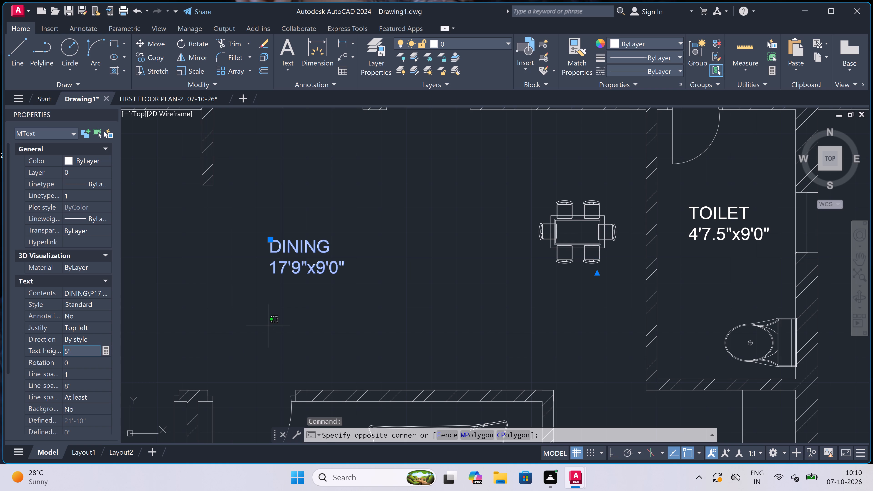
pyautogui.press('Escape')
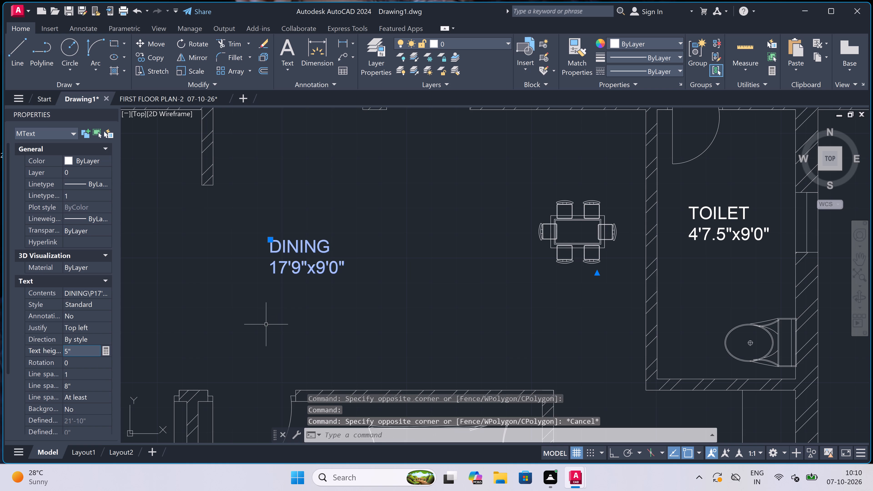
pyautogui.scroll(-2, 270, 319)
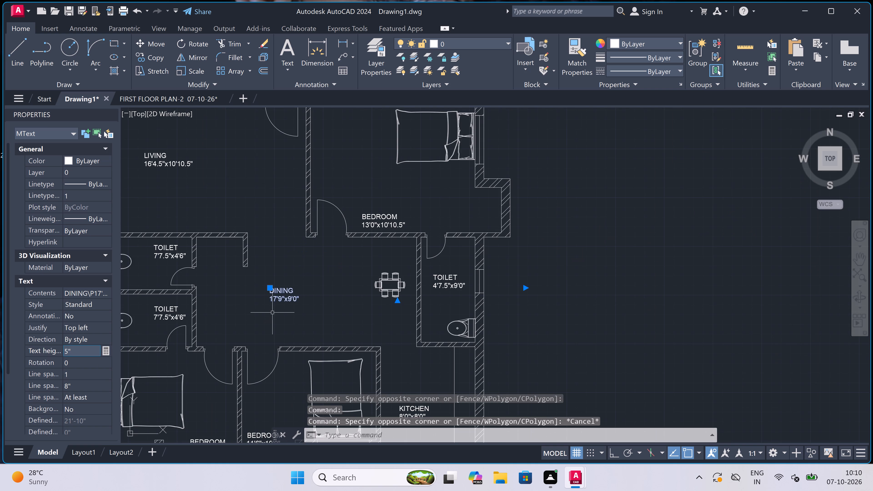
pyautogui.press('Escape')
# Erase the spare bed, WC and dining table set west of the plan, including the bed's leftover edge lines.
pyautogui.scroll(-2, 274, 311)
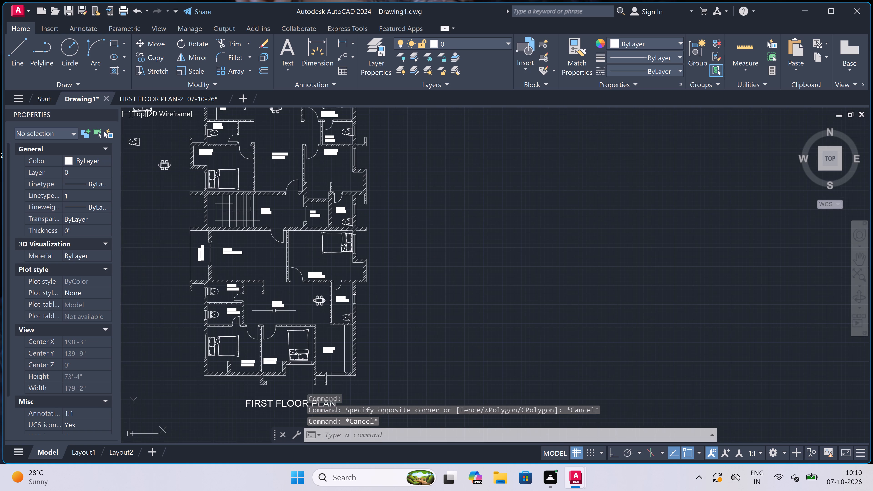
pyautogui.scroll(-1, 272, 308)
pyautogui.scroll(1, 203, 148)
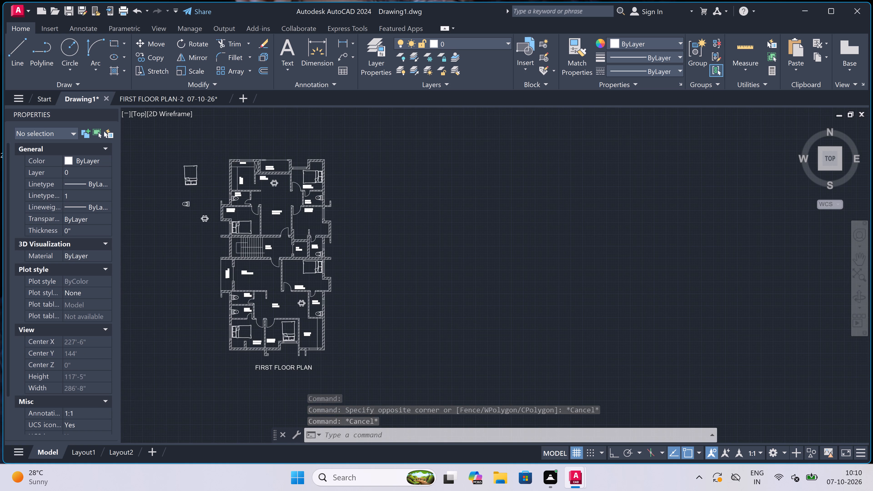
pyautogui.scroll(1, 203, 148)
pyautogui.click(228, 163)
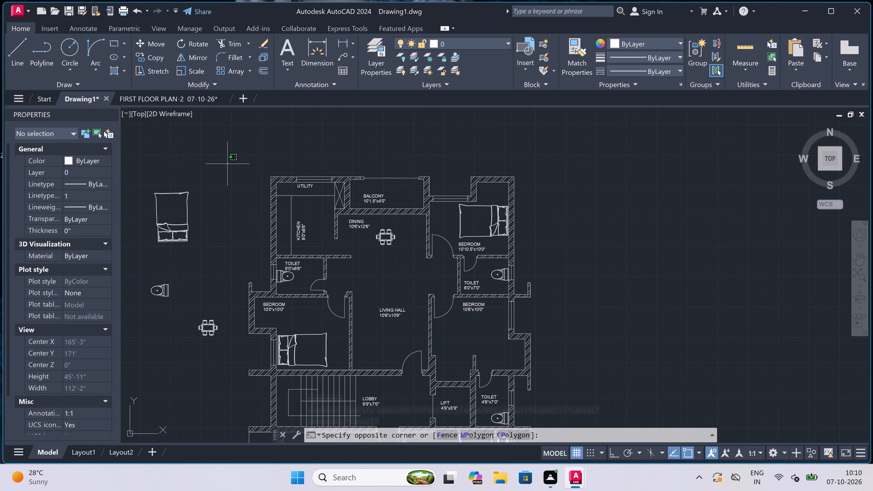
pyautogui.click(158, 365)
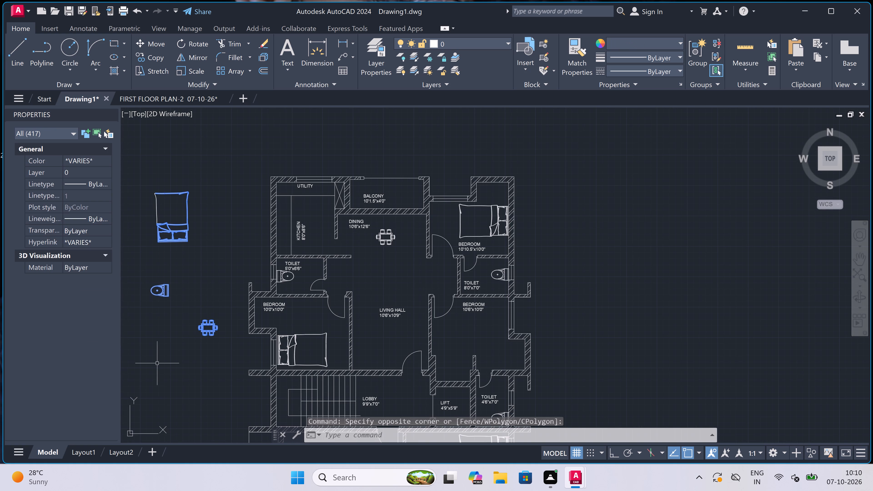
pyautogui.press('Delete')
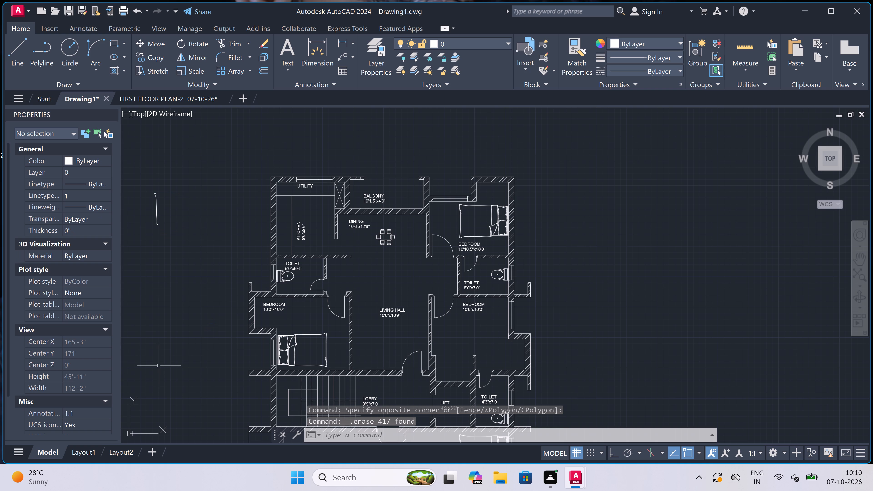
pyautogui.moveTo(185, 160); pyautogui.dragTo(182, 162)
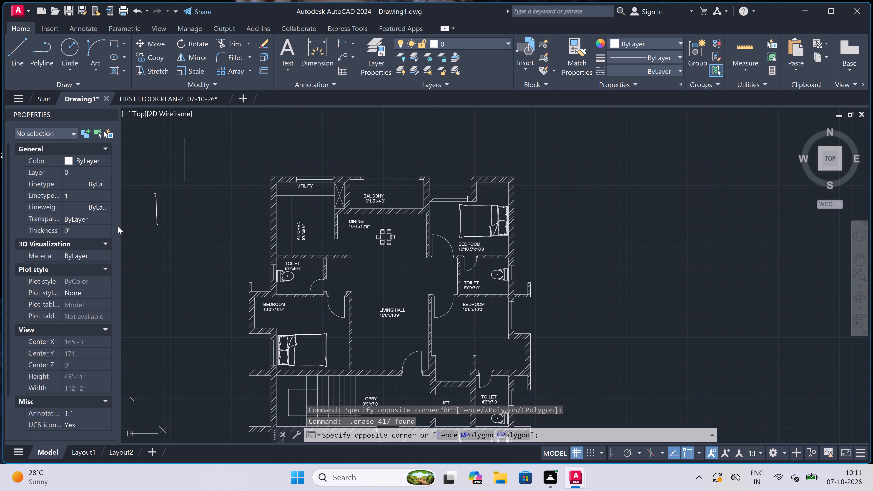
pyautogui.click(143, 246)
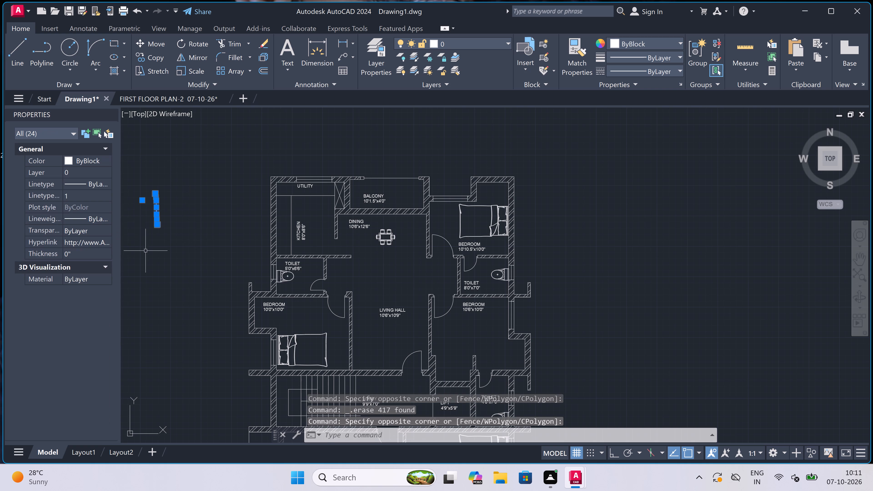
pyautogui.press('Delete')
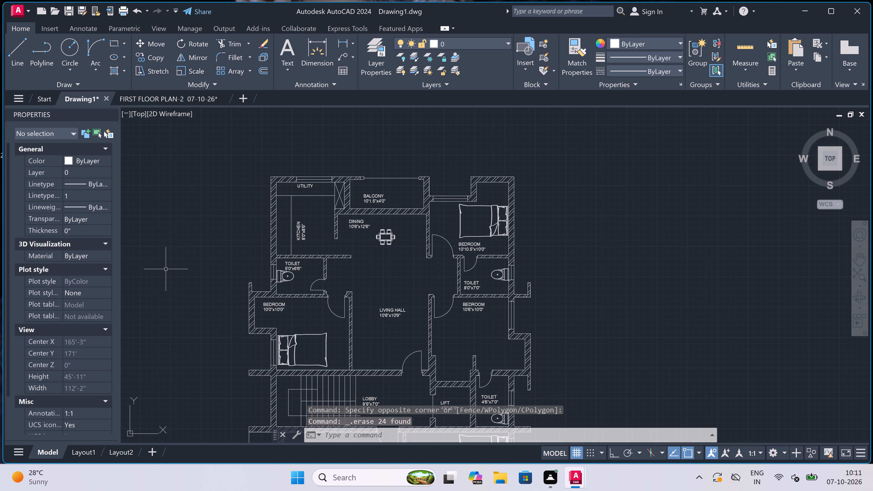
# Switch to the FIRST FLOOR PLAN-2 07-10-26 drawing.
pyautogui.scroll(-3, 266, 232)
pyautogui.scroll(3, 296, 263)
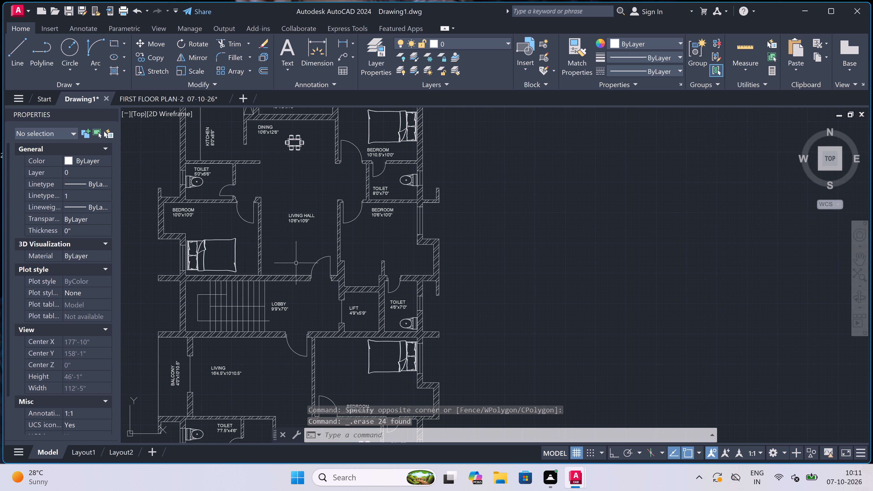
pyautogui.click(19, 5)
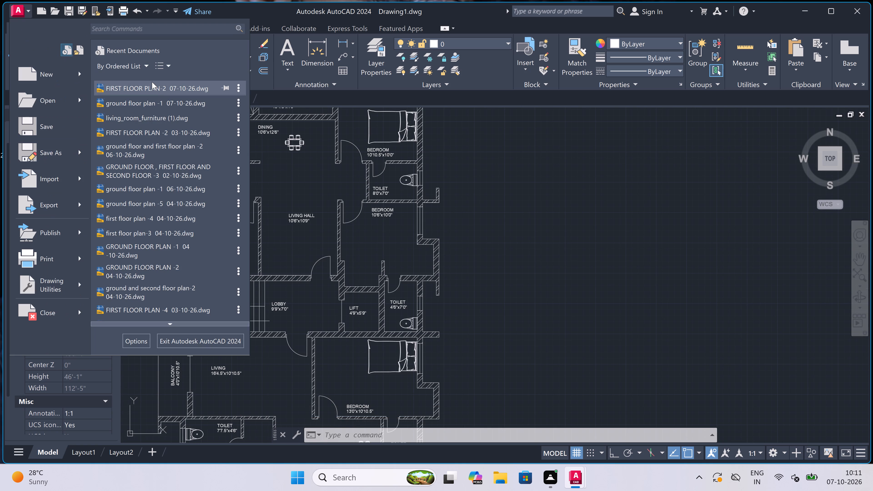
pyautogui.doubleClick(151, 86)
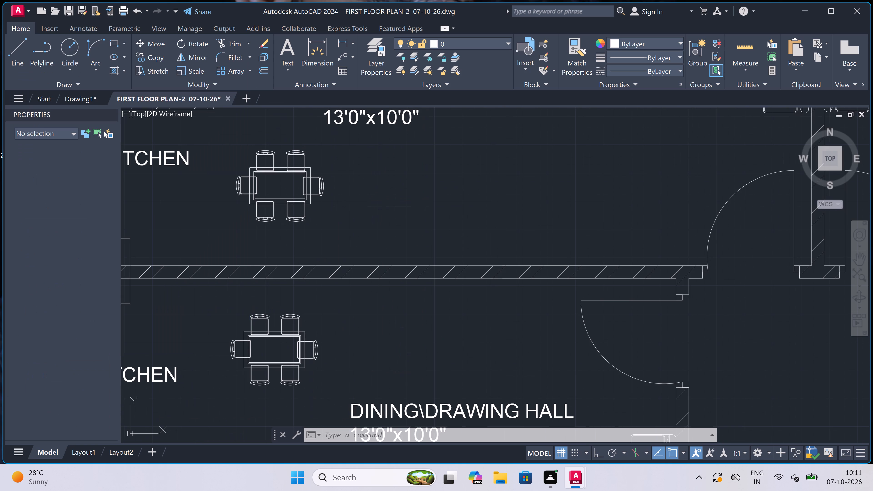
# Copy to the clipboard the three-seat sofa and small table west of the wall bounding the 17'8"x9'0" dining/drawing hall.
pyautogui.scroll(-6, 238, 168)
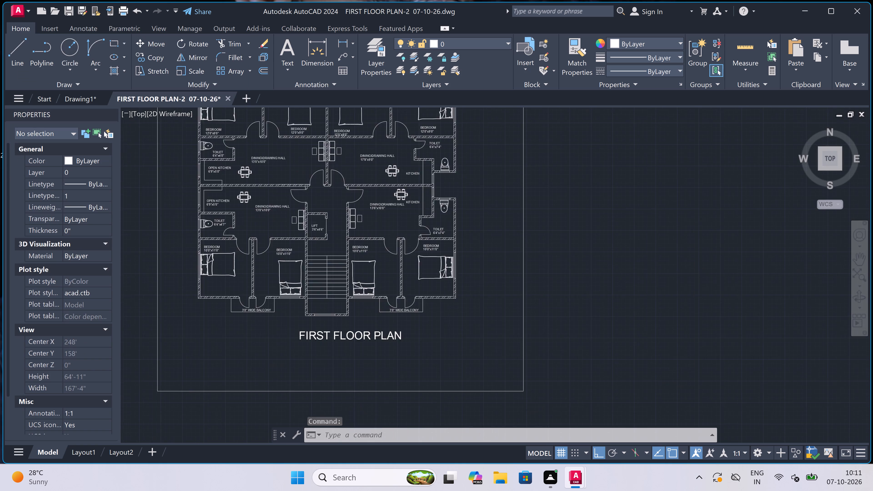
pyautogui.scroll(3, 276, 156)
pyautogui.scroll(4, 354, 139)
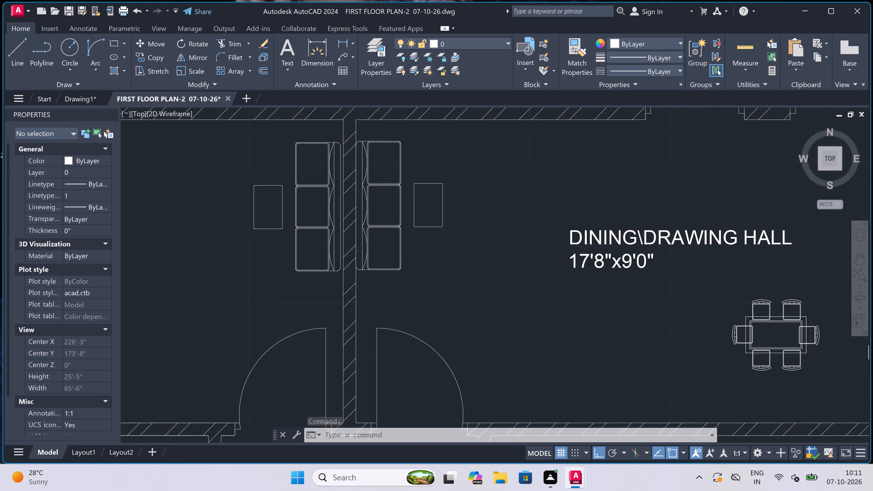
pyautogui.scroll(1, 329, 133)
pyautogui.click(339, 139)
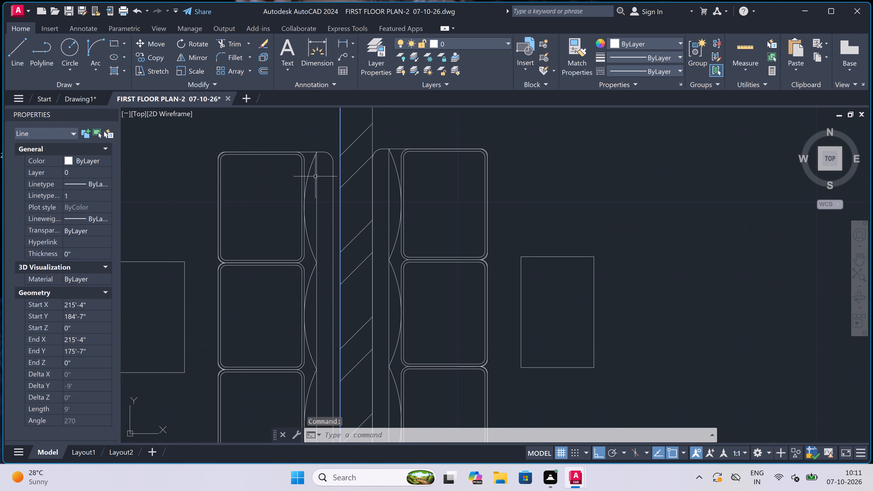
pyautogui.press('Escape')
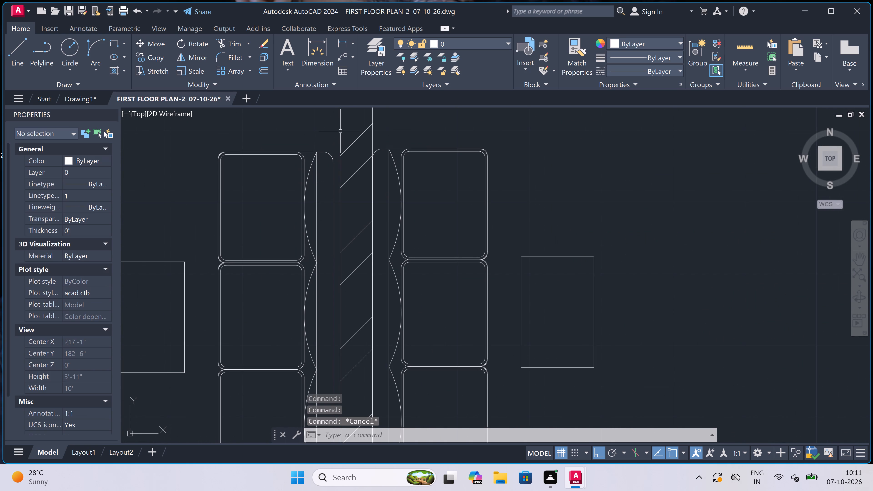
pyautogui.click(334, 136)
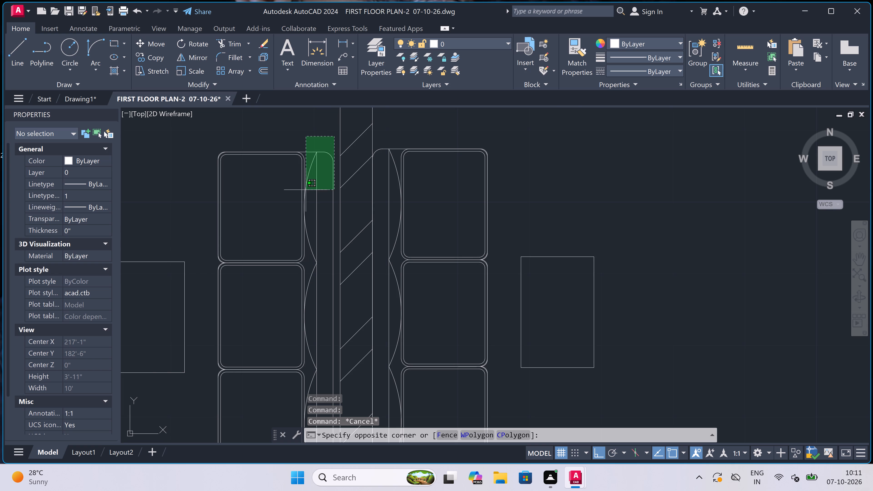
pyautogui.scroll(-7, 300, 201)
pyautogui.scroll(4, 296, 207)
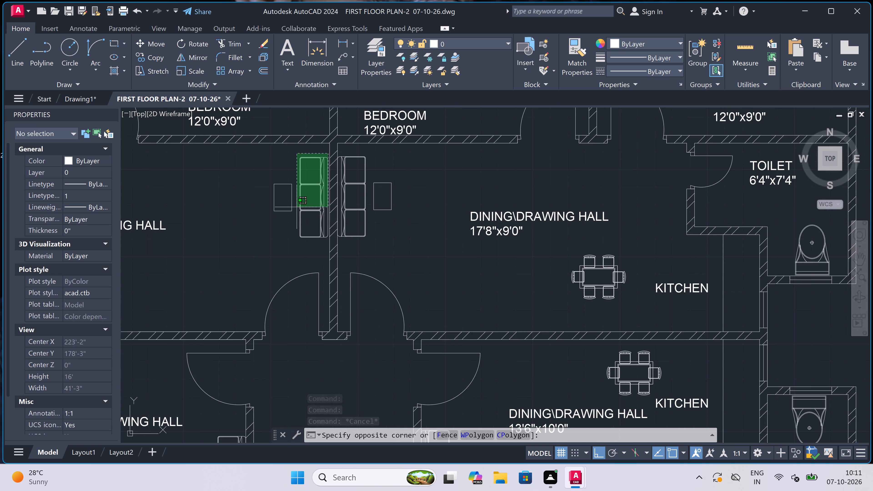
pyautogui.scroll(1, 297, 207)
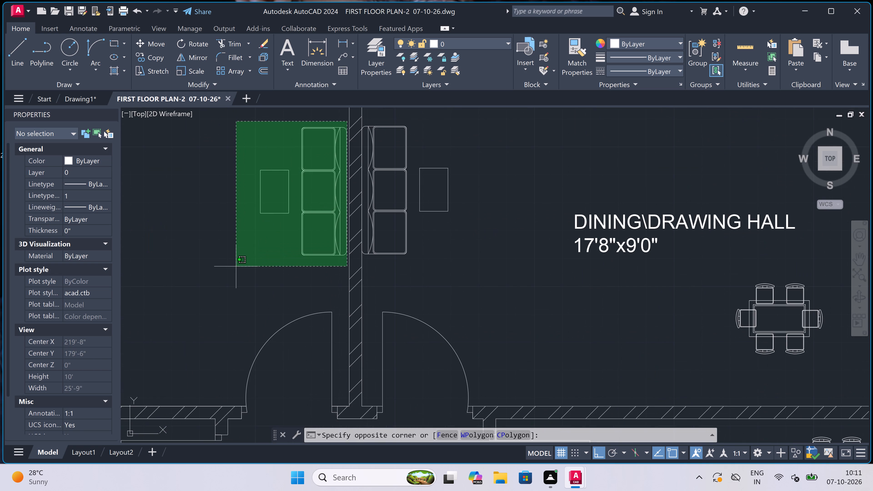
pyautogui.click(236, 266)
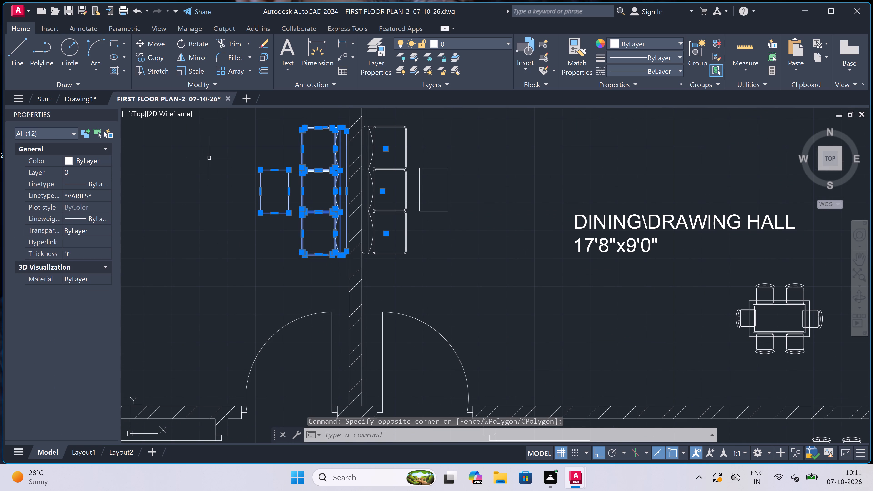
pyautogui.hotkey('ctrl', 'c')
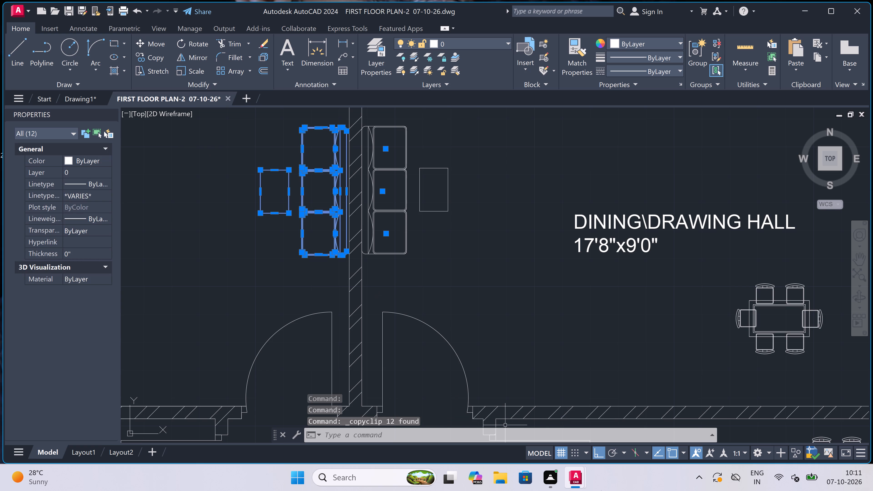
# Switch to Drawing1 and paste the copied three-seat sofa and small table in the empty space east of the 10'6"x10'0" bedroom.
pyautogui.click(523, 423)
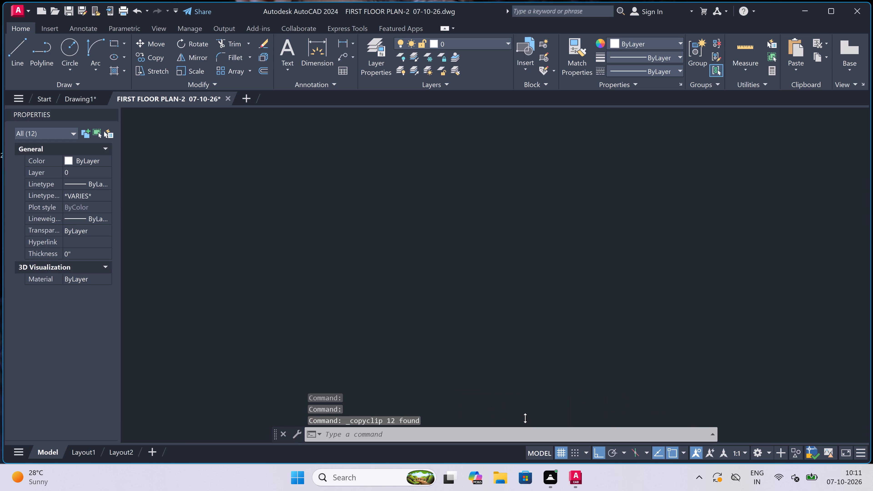
pyautogui.hotkey('ctrl', 'v')
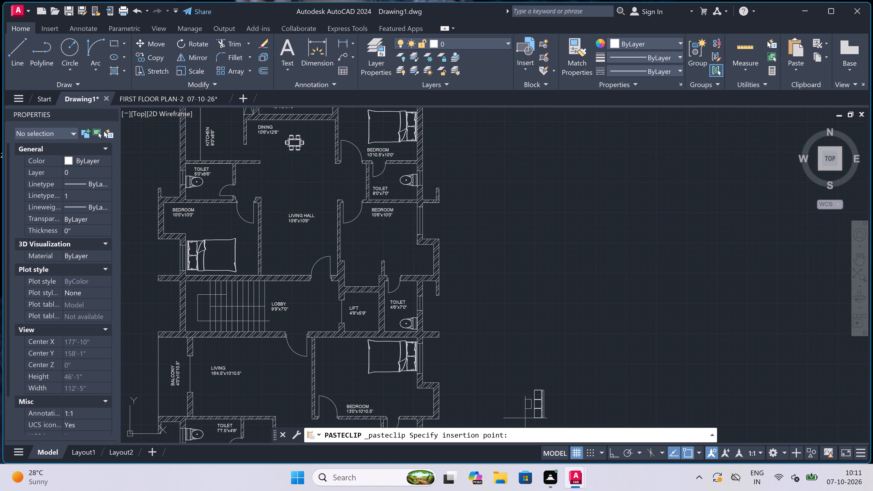
pyautogui.scroll(-1, 370, 283)
pyautogui.scroll(2, 328, 268)
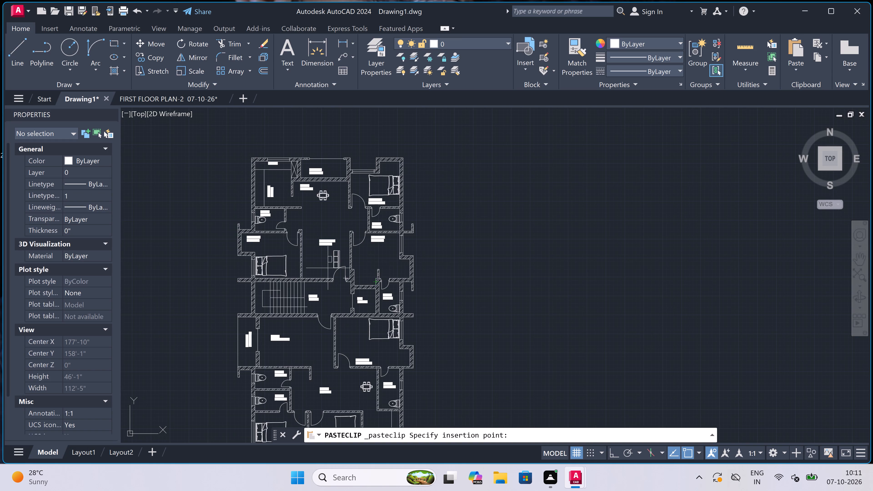
pyautogui.scroll(-1, 443, 276)
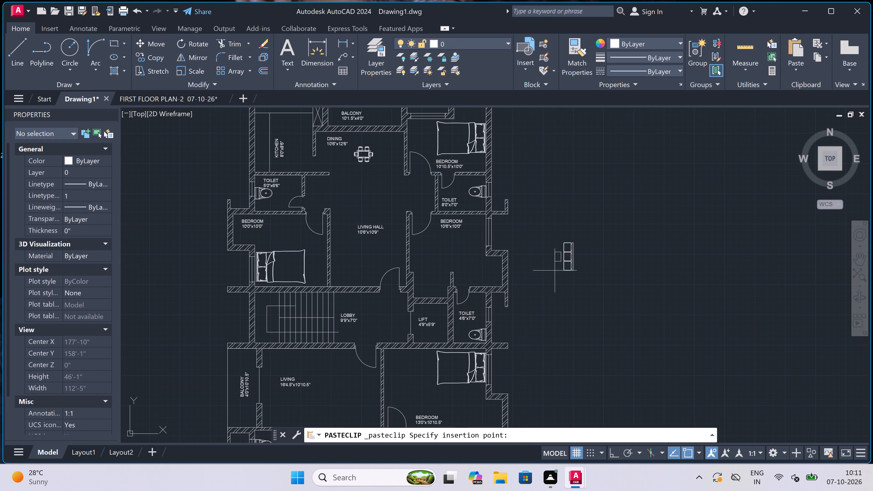
pyautogui.scroll(1, 579, 266)
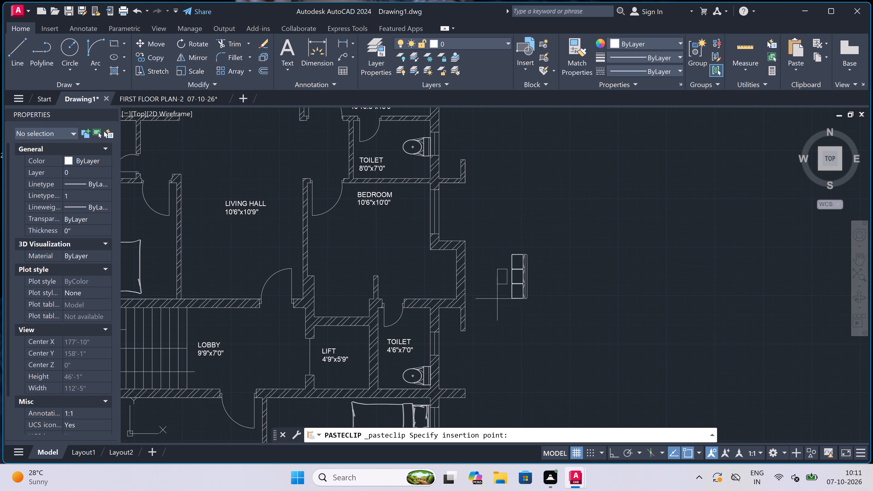
pyautogui.click(512, 297)
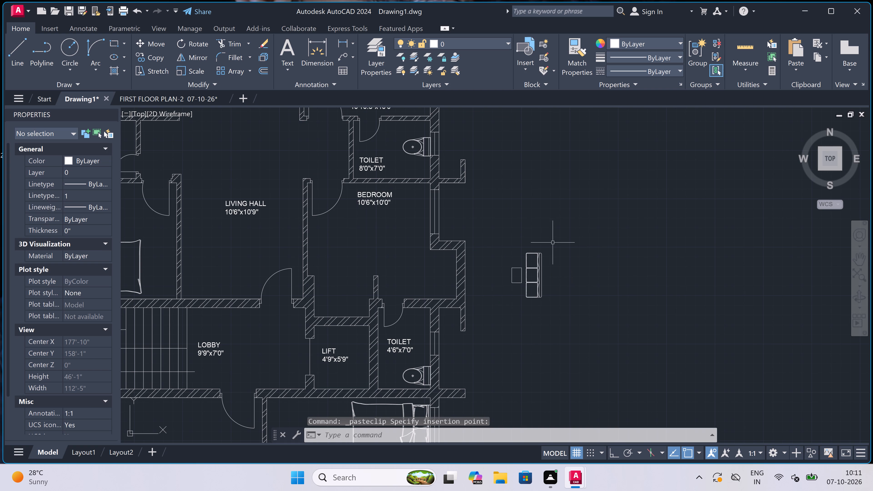
# Scale the pasted sofa and table up freehand to roughly one and a half times their size.
pyautogui.click(553, 244)
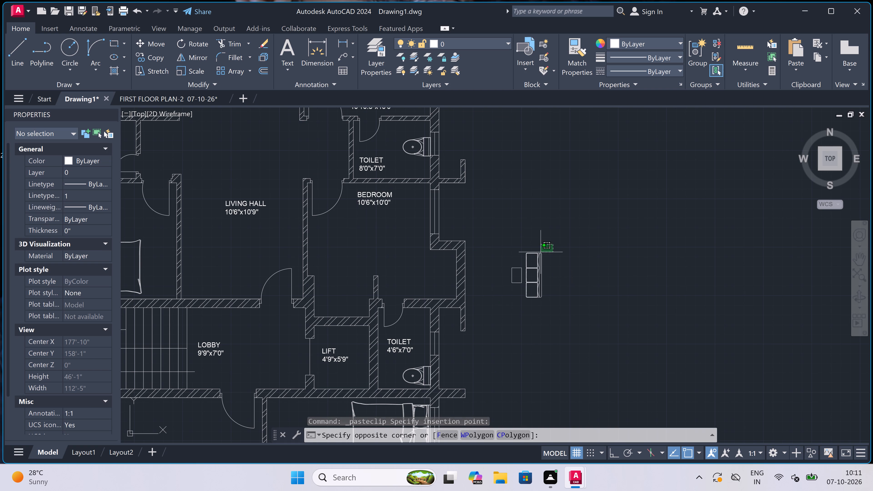
pyautogui.click(492, 315)
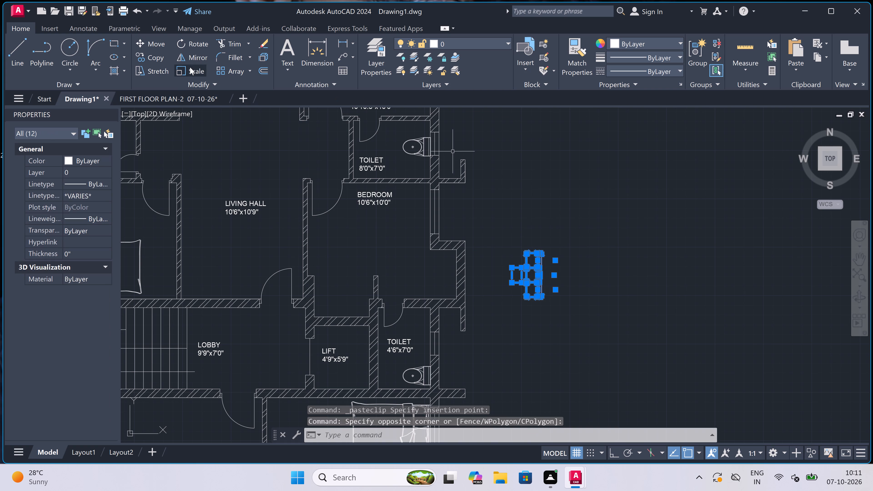
pyautogui.click(190, 71)
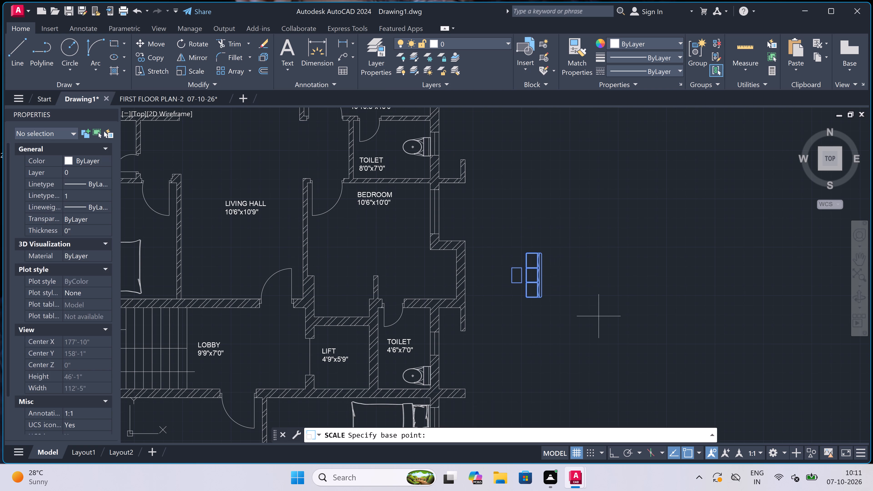
pyautogui.click(530, 259)
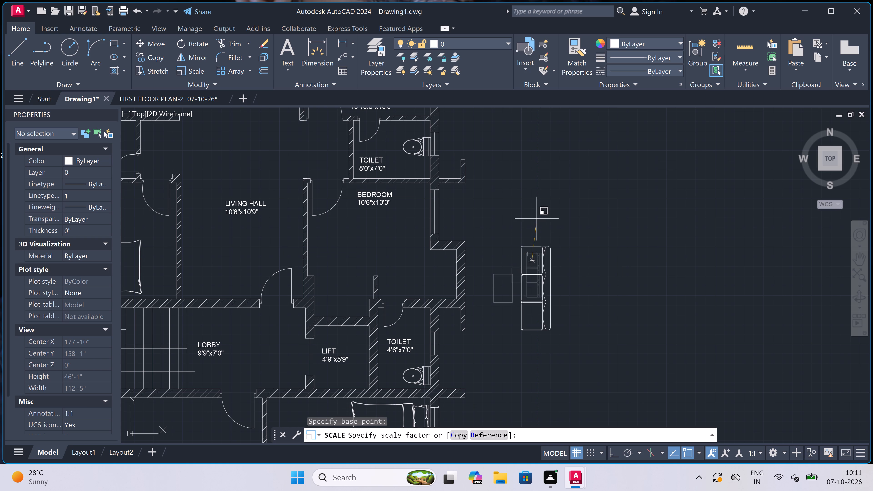
pyautogui.click(525, 226)
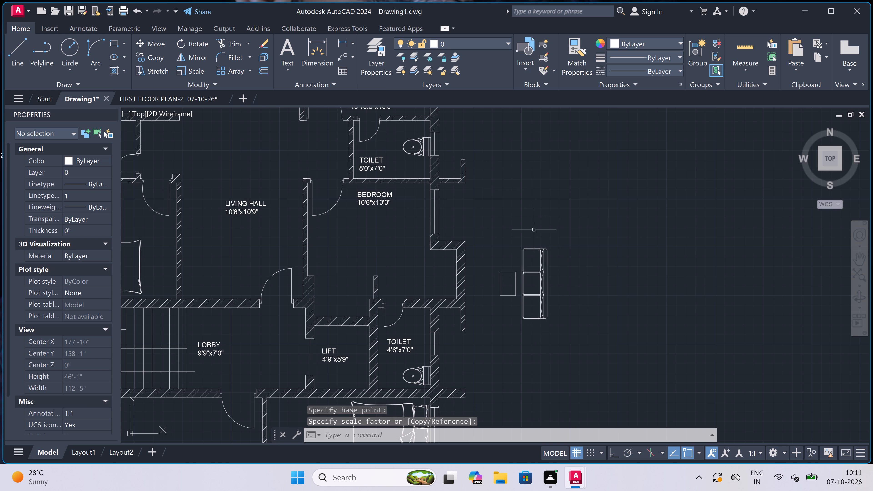
# Rotate the enlarged sofa and table 90° with Ortho on, so the sofa's back faces north and the table lies south of it.
pyautogui.moveTo(563, 235); pyautogui.dragTo(559, 236)
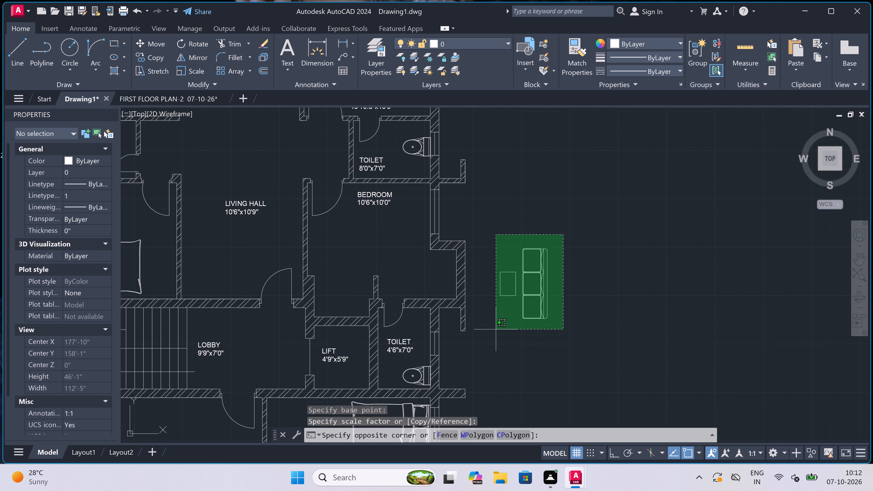
pyautogui.click(492, 332)
pyautogui.scroll(-3, 453, 245)
pyautogui.scroll(1, 453, 247)
pyautogui.scroll(-1, 453, 247)
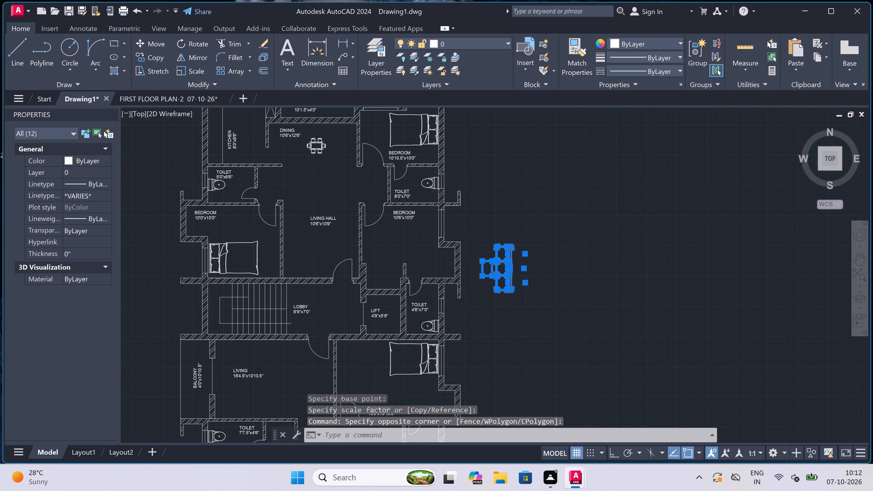
pyautogui.scroll(-1, 439, 311)
pyautogui.scroll(2, 397, 369)
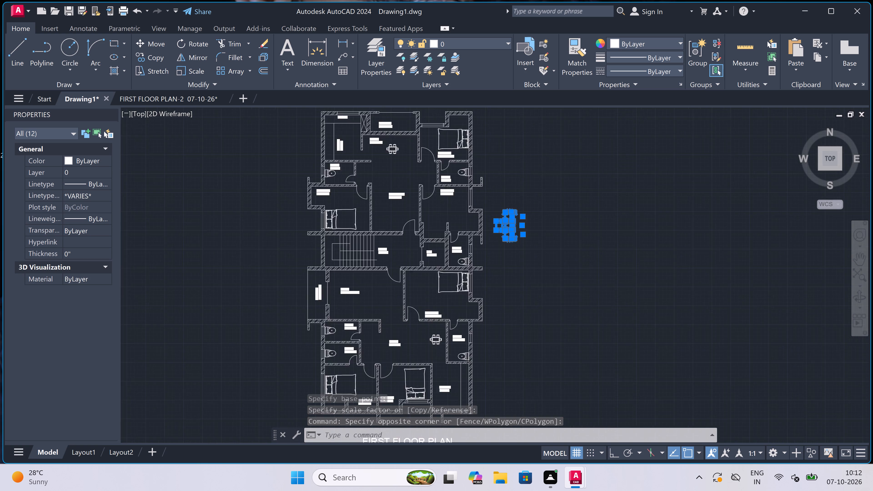
pyautogui.scroll(-1, 404, 359)
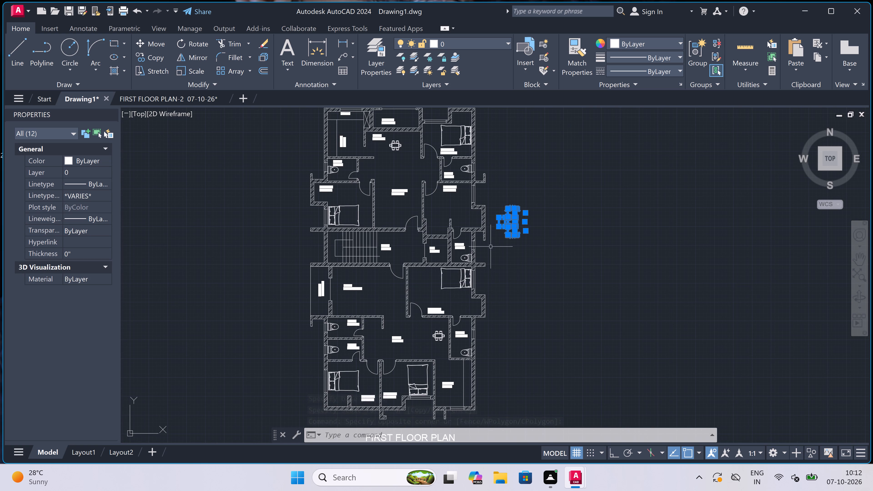
pyautogui.scroll(-1, 511, 206)
pyautogui.scroll(2, 524, 183)
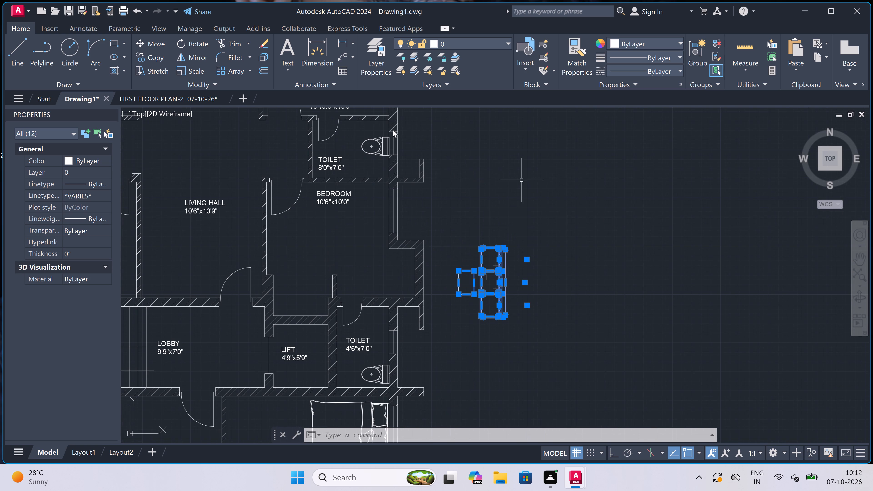
pyautogui.click(205, 38)
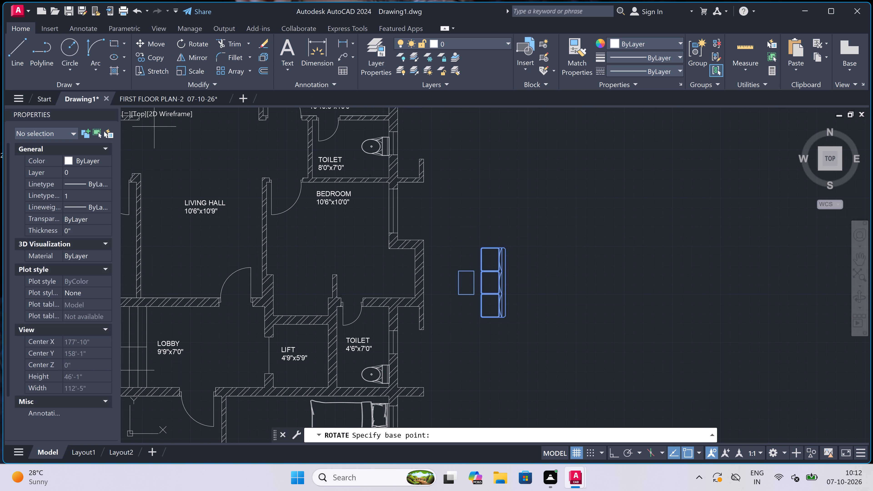
pyautogui.click(507, 281)
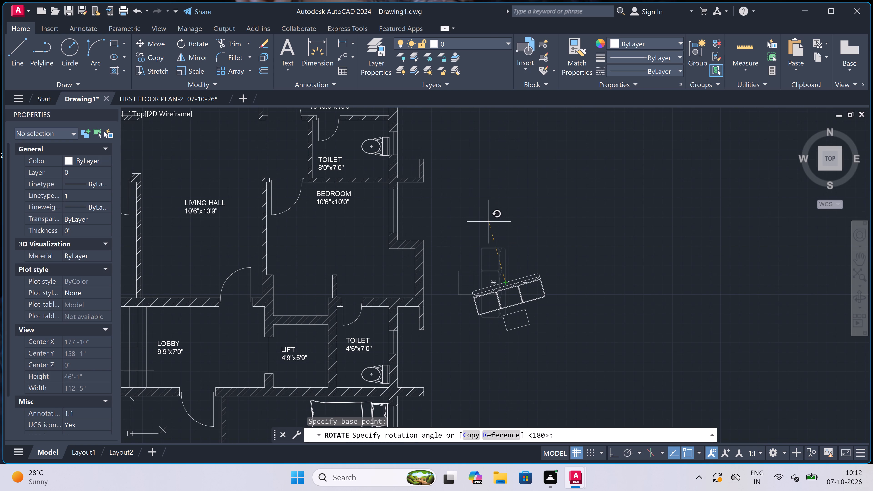
pyautogui.press('F8')
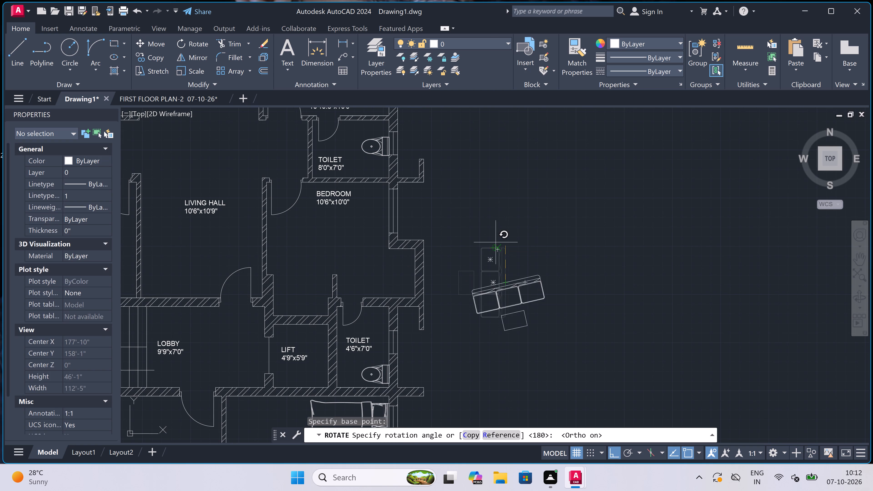
pyautogui.click(496, 210)
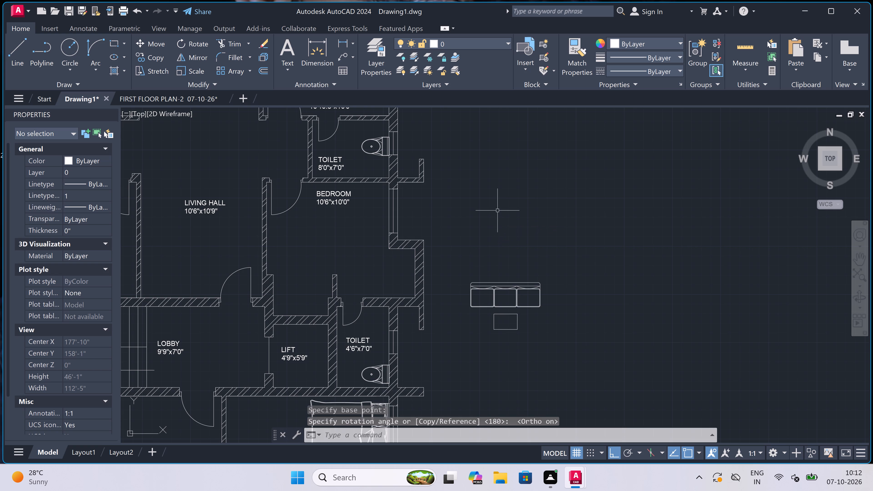
# Copy the sofa and table into the LIVING 16'4.5"x10'10.5" room, placing the midpoint of the sofa's back against the north wall.
pyautogui.click(567, 258)
pyautogui.click(451, 360)
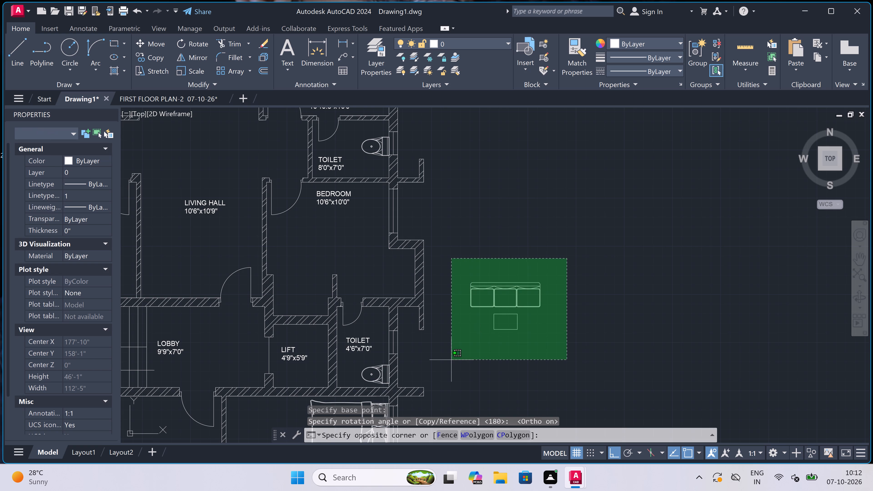
pyautogui.moveTo(151, 55); pyautogui.dragTo(154, 57)
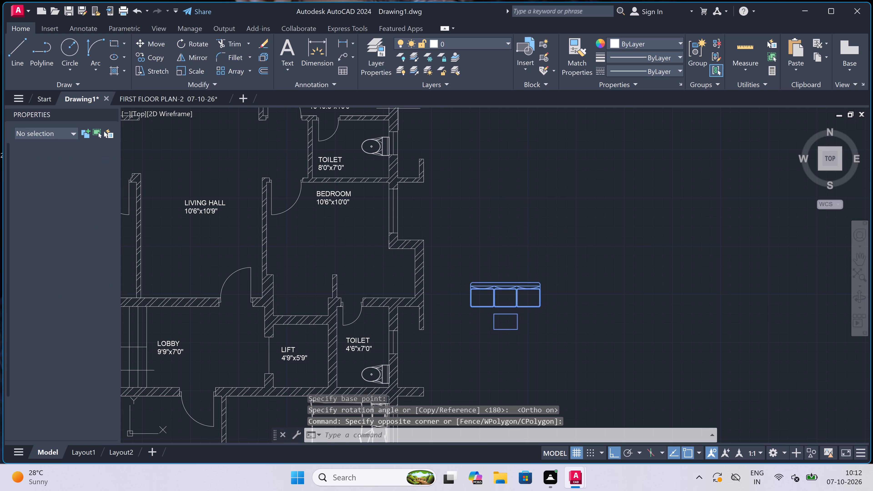
pyautogui.scroll(3, 512, 317)
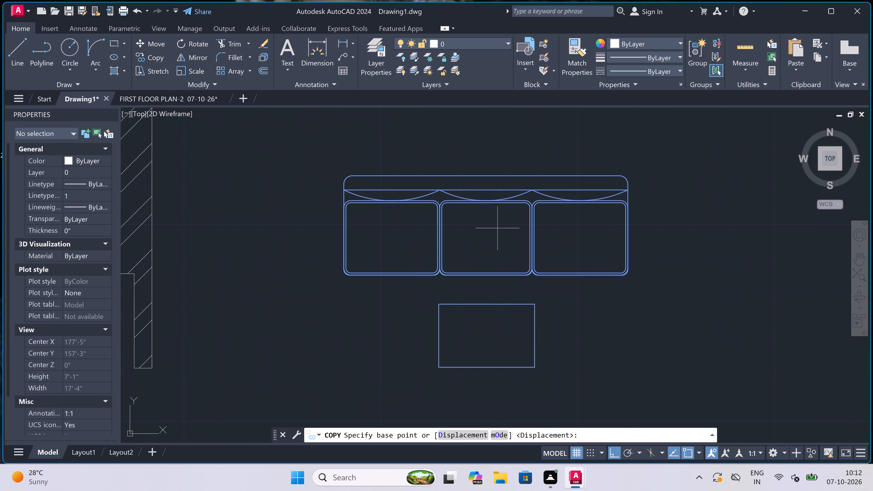
pyautogui.click(485, 176)
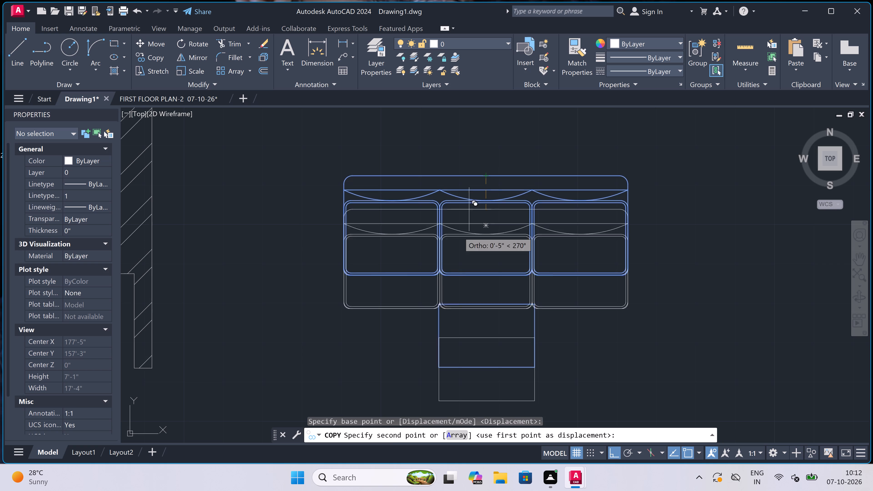
pyautogui.press('F8')
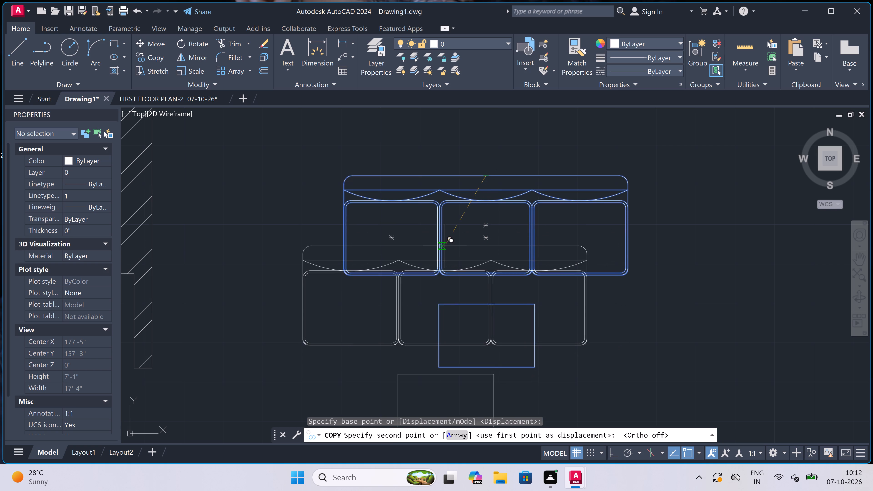
pyautogui.scroll(-6, 436, 209)
pyautogui.scroll(2, 253, 257)
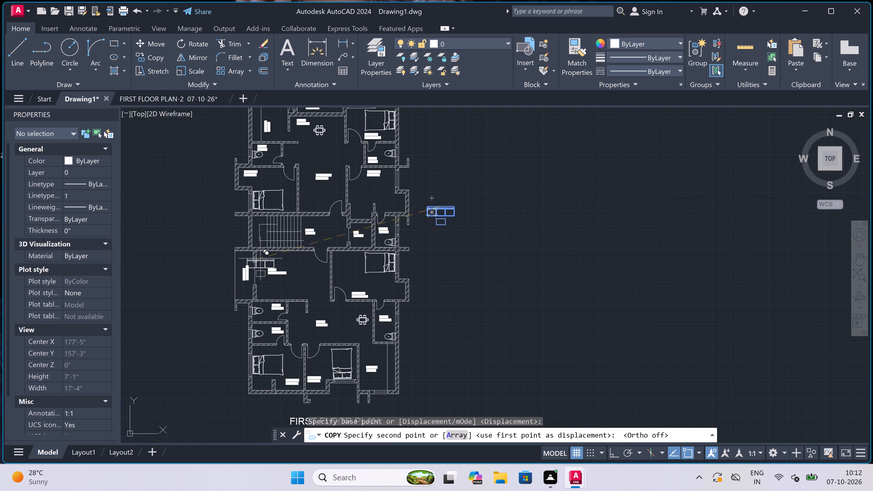
pyautogui.scroll(1, 253, 257)
pyautogui.scroll(2, 395, 239)
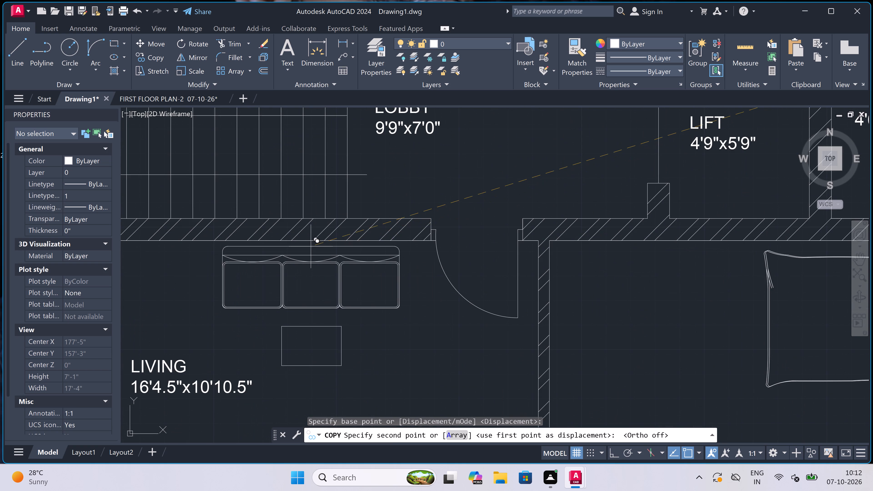
pyautogui.click(289, 244)
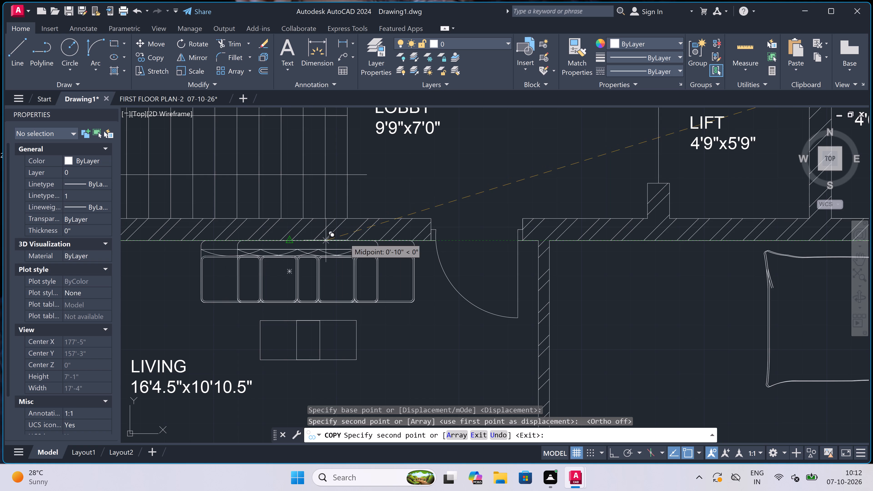
pyautogui.scroll(-3, 405, 236)
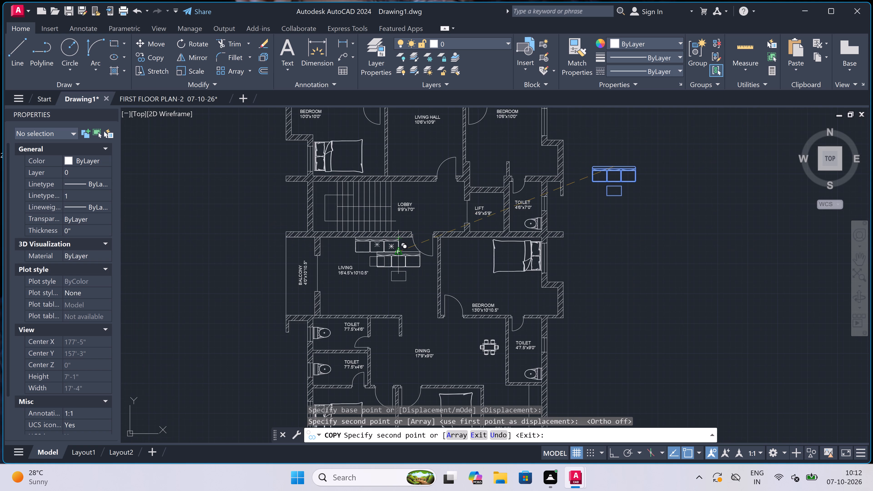
pyautogui.press('Escape')
# Rotate the spare sofa and table east of the plan 90° with Ortho on, so the sofa's back faces west.
pyautogui.scroll(-3, 400, 251)
pyautogui.scroll(2, 416, 227)
pyautogui.scroll(2, 455, 234)
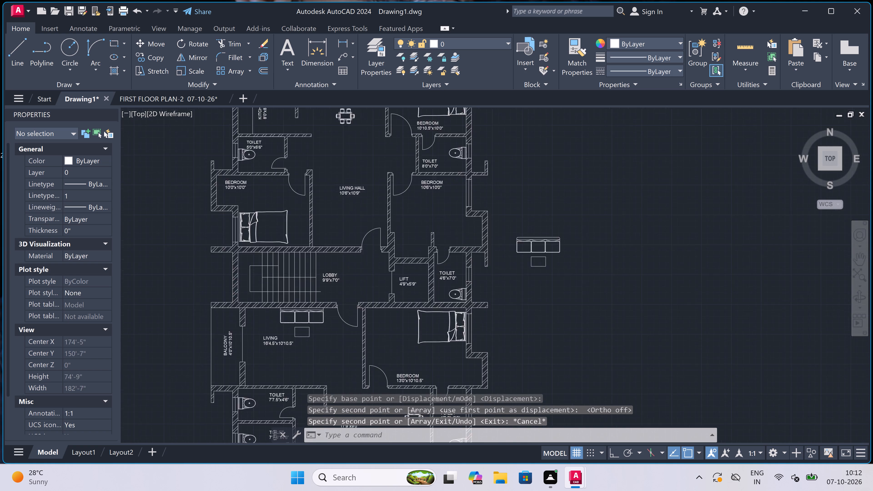
pyautogui.click(662, 223)
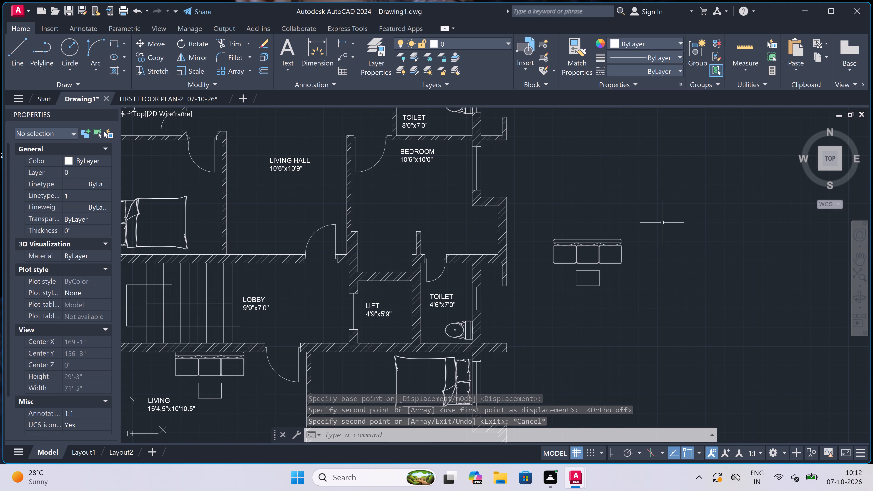
pyautogui.click(536, 310)
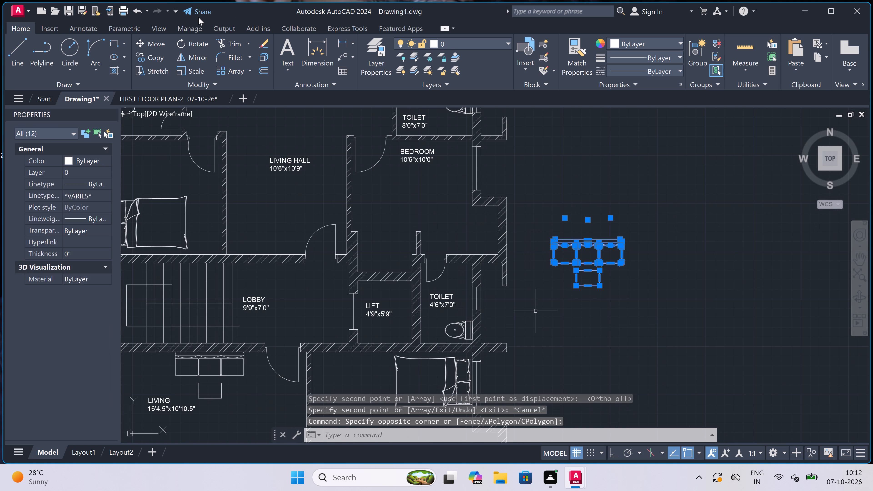
pyautogui.click(193, 41)
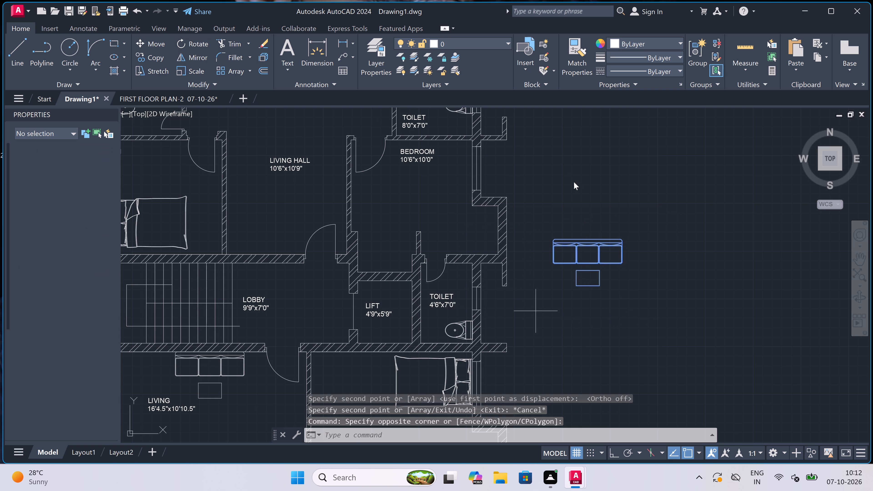
pyautogui.click(606, 245)
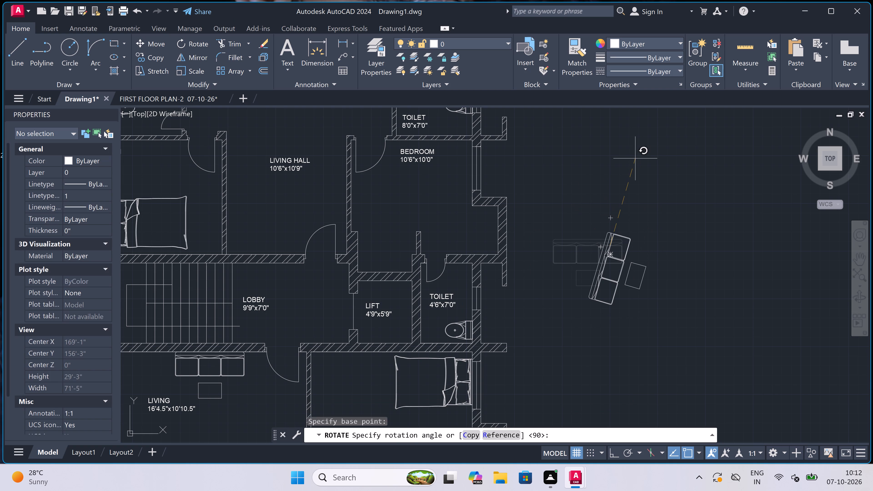
pyautogui.press('F8')
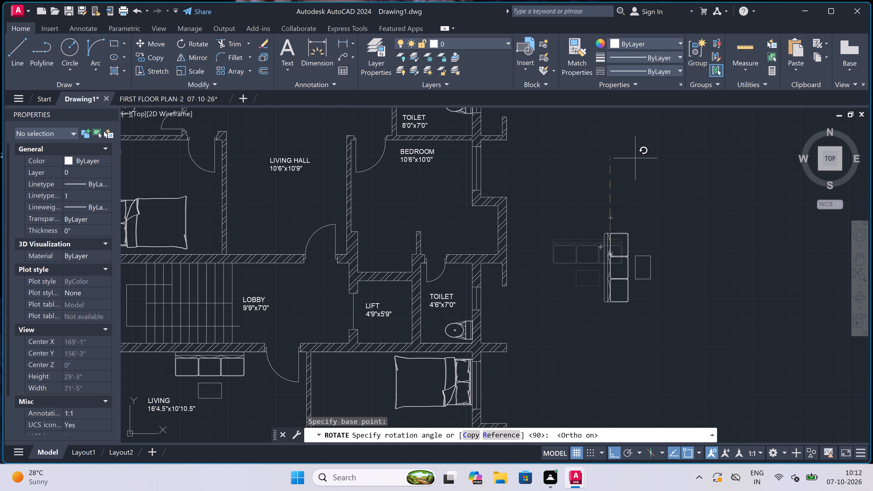
pyautogui.click(635, 158)
# Move the rotated sofa and table into the LIVING HALL 10'6"x10'9", placing the midpoint of the sofa's back against the west wall.
pyautogui.click(666, 211)
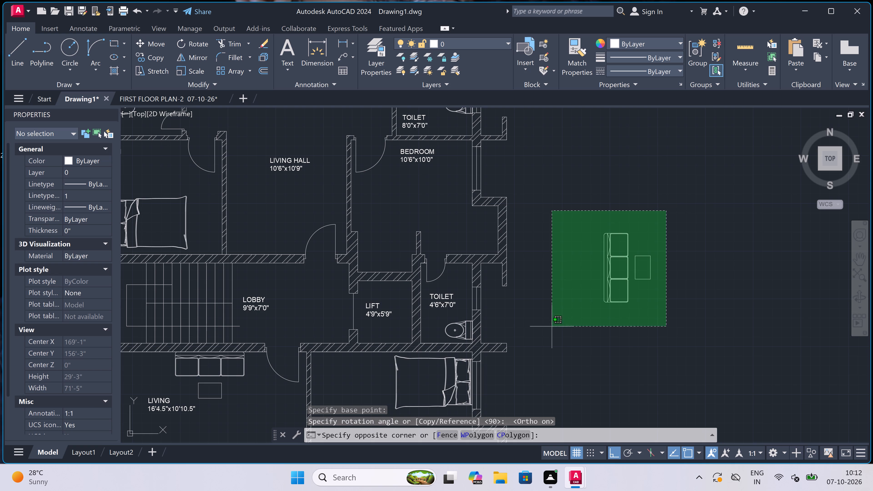
pyautogui.click(539, 345)
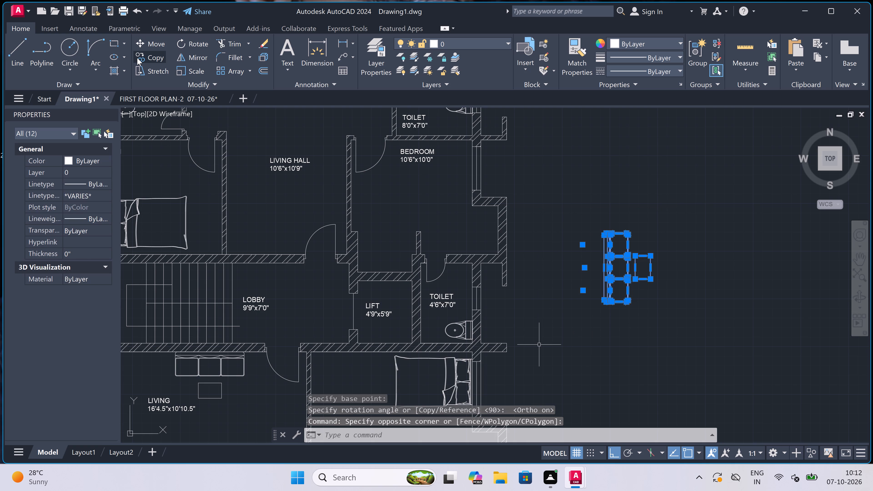
pyautogui.click(152, 38)
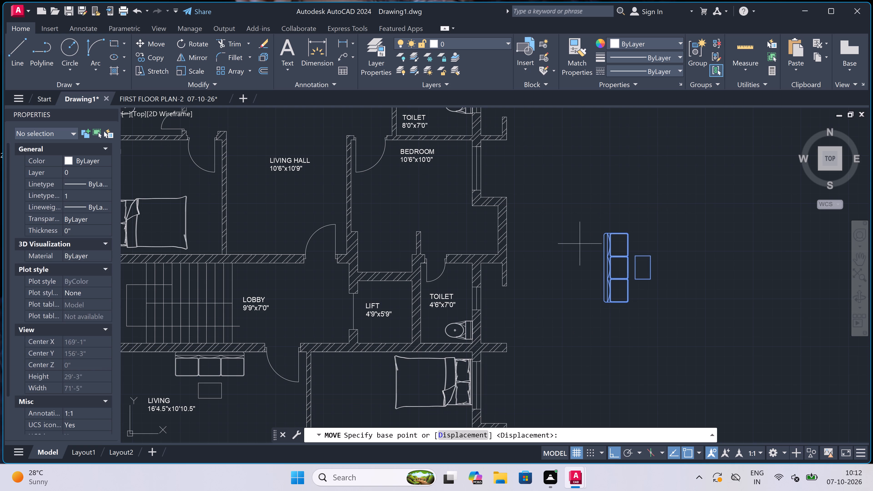
pyautogui.click(602, 268)
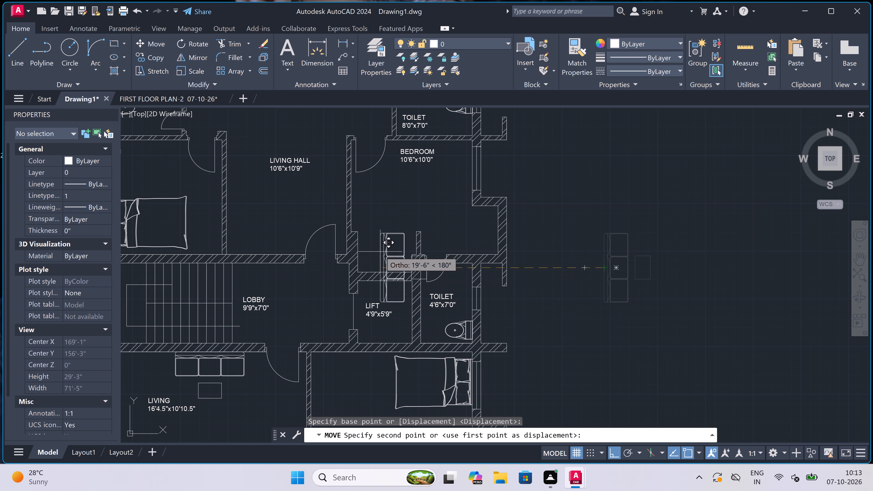
pyautogui.press('F8')
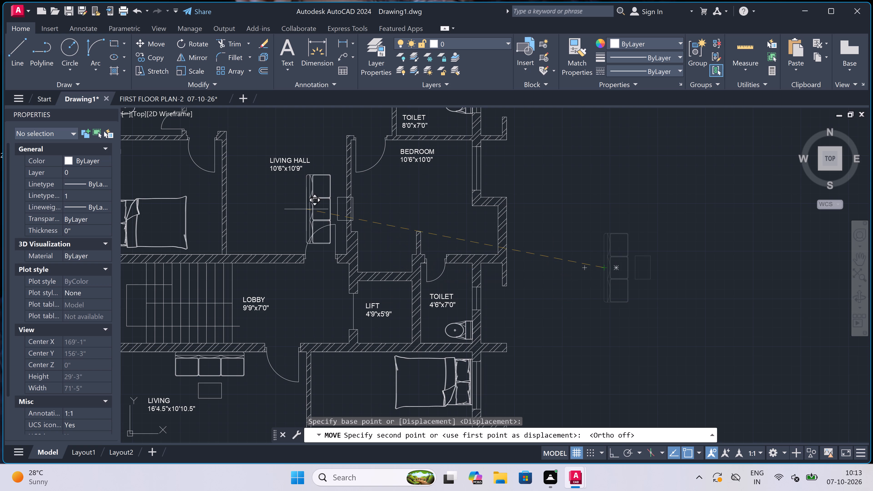
pyautogui.scroll(2, 223, 180)
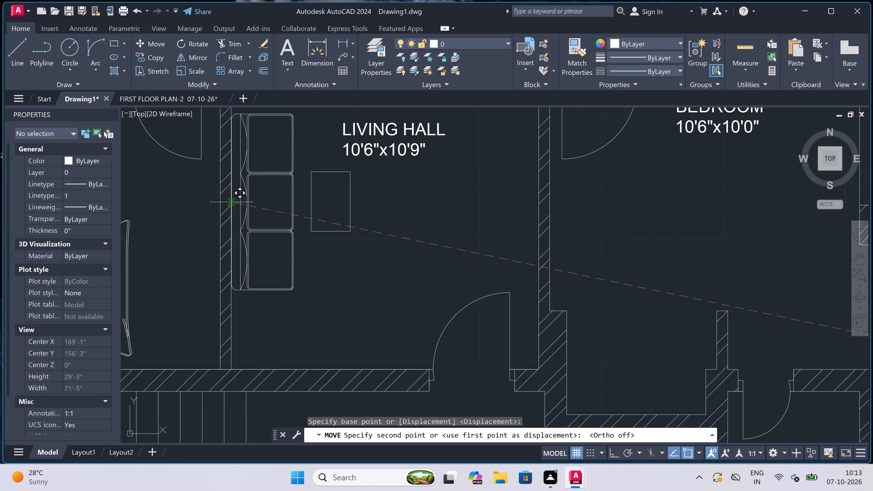
pyautogui.click(231, 202)
# Move the BEDROOM 10'6"x10'0" label to the southwest part of its room, just north of the lift.
pyautogui.scroll(-3, 313, 213)
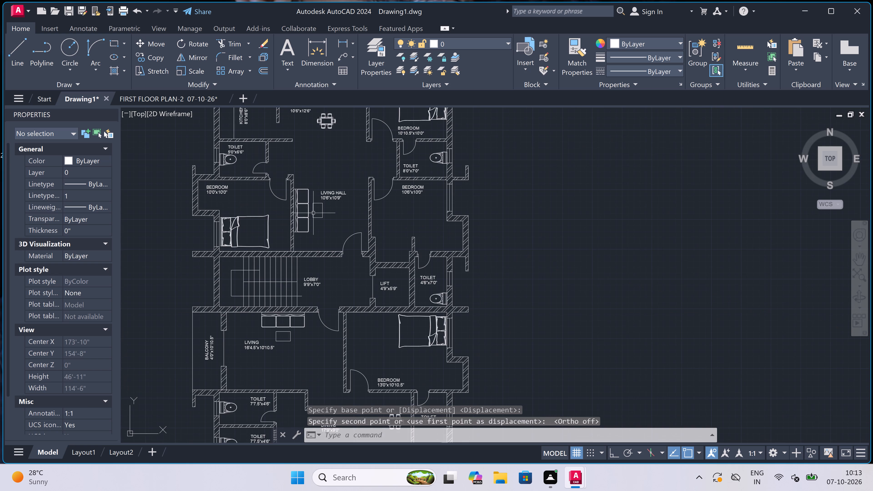
pyautogui.scroll(-1, 313, 213)
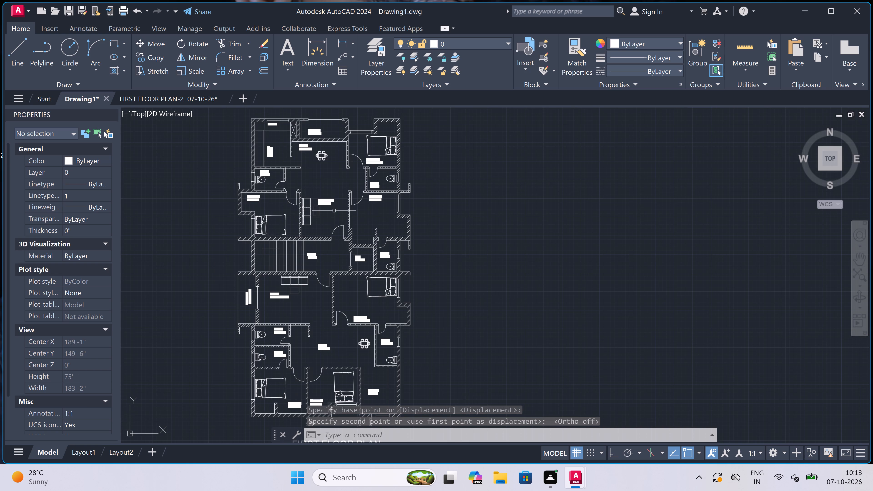
pyautogui.scroll(-2, 362, 196)
pyautogui.scroll(3, 376, 204)
pyautogui.scroll(2, 357, 193)
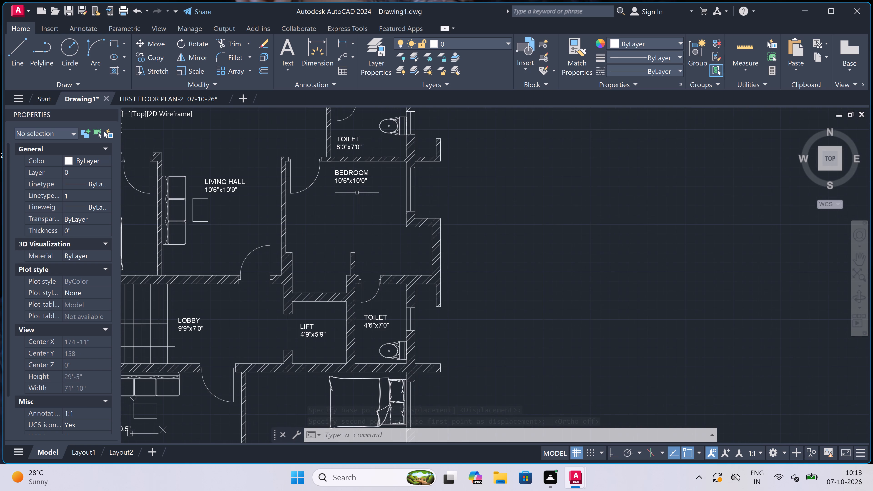
pyautogui.scroll(1, 357, 193)
pyautogui.click(340, 161)
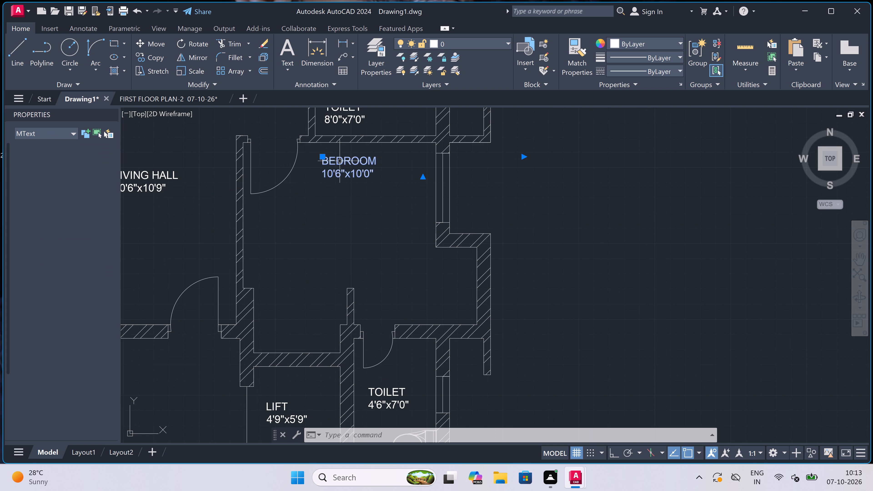
pyautogui.click(320, 156)
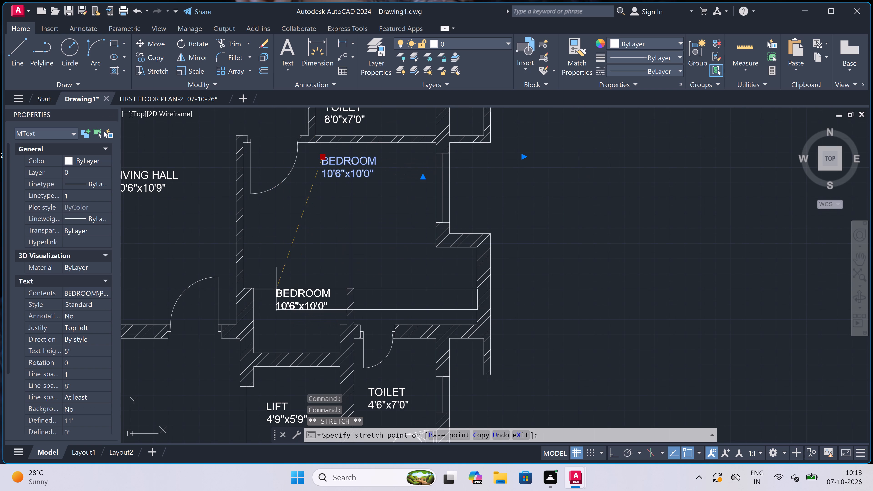
pyautogui.click(275, 280)
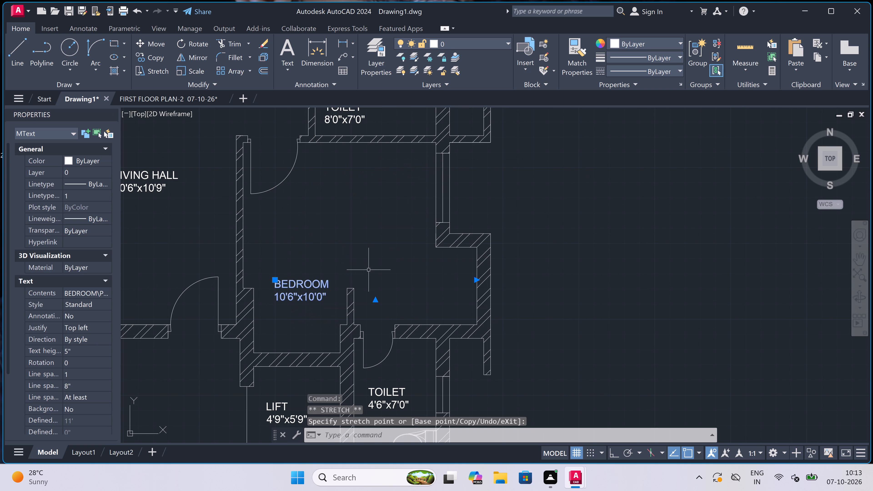
pyautogui.press('Escape')
# Copy the bed from the 10'10.5"x10'0" bedroom straight south into the 10'6"x10'0" bedroom, with its head beside the east window.
pyautogui.scroll(-4, 369, 270)
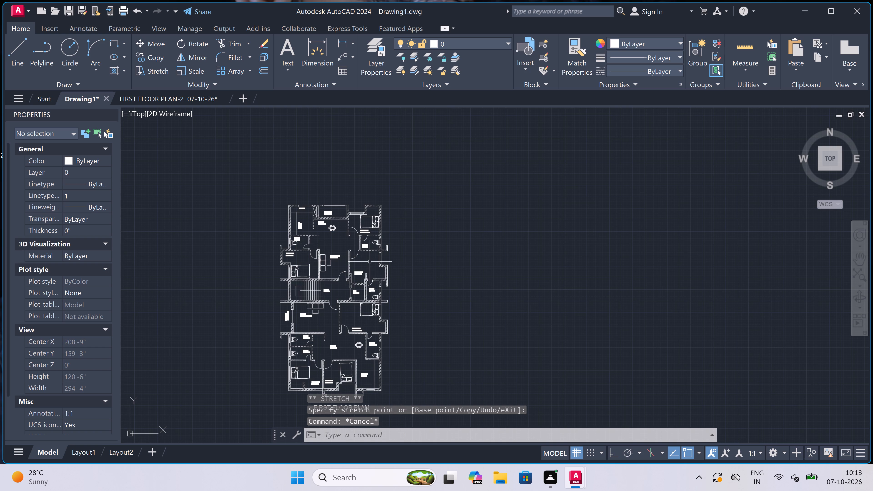
pyautogui.scroll(3, 378, 231)
pyautogui.scroll(3, 382, 189)
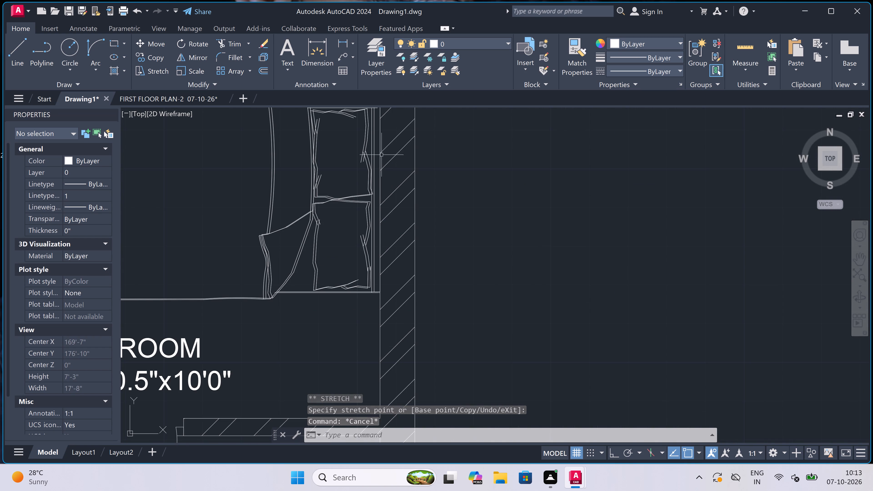
pyautogui.scroll(-3, 373, 130)
pyautogui.scroll(4, 376, 119)
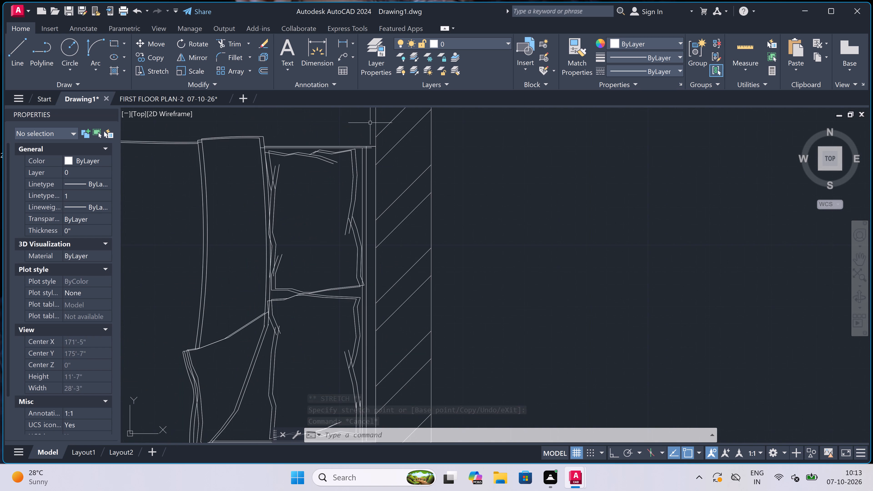
pyautogui.click(370, 126)
pyautogui.scroll(-1, 373, 163)
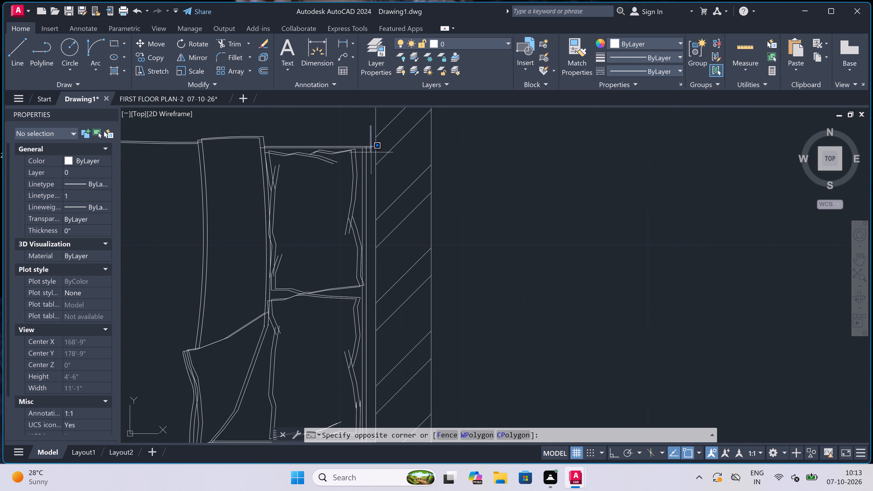
pyautogui.scroll(-5, 373, 163)
pyautogui.scroll(3, 336, 187)
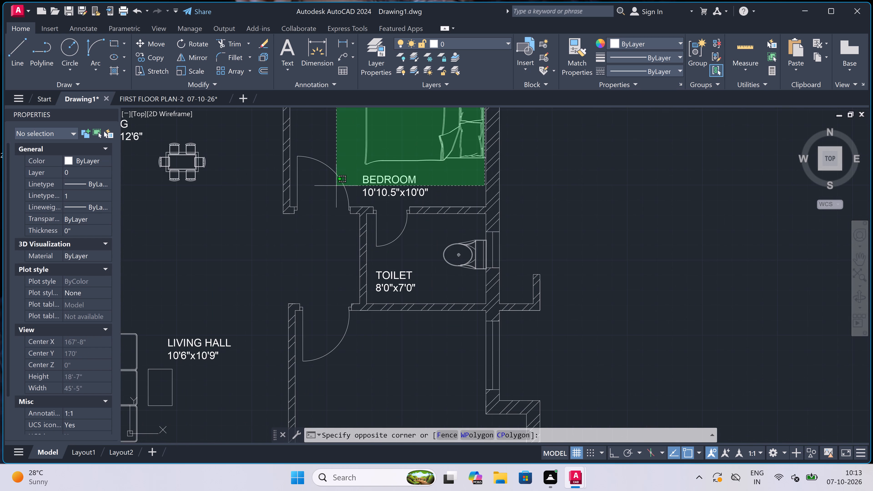
pyautogui.scroll(-1, 341, 178)
pyautogui.scroll(1, 346, 167)
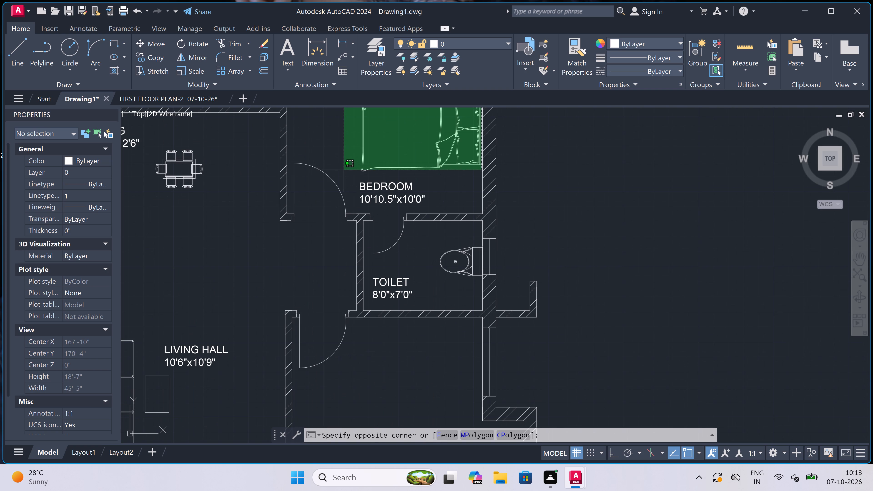
pyautogui.click(342, 172)
pyautogui.click(157, 55)
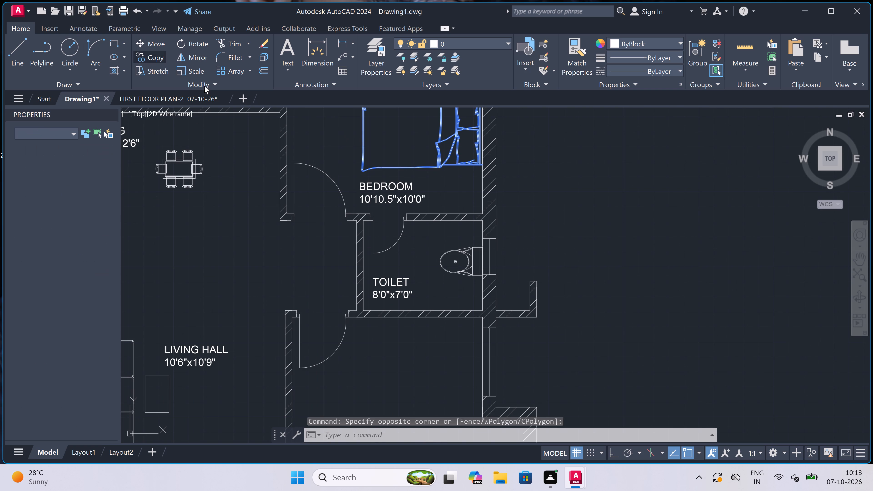
pyautogui.scroll(-3, 512, 197)
pyautogui.scroll(3, 516, 179)
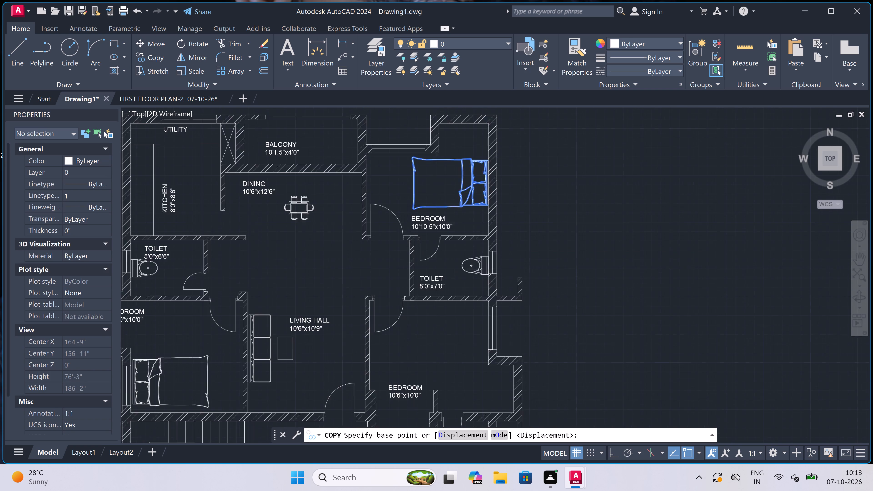
pyautogui.click(459, 169)
pyautogui.scroll(-3, 437, 223)
pyautogui.scroll(1, 444, 279)
pyautogui.scroll(2, 441, 253)
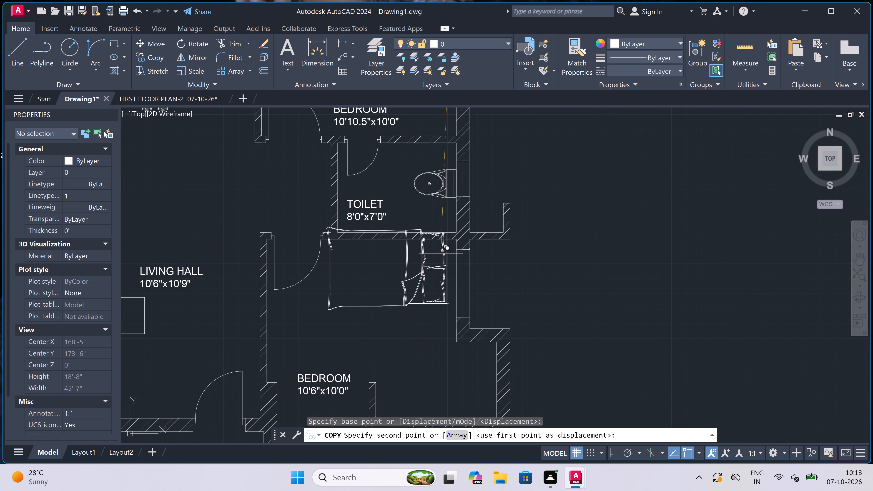
pyautogui.scroll(2, 442, 285)
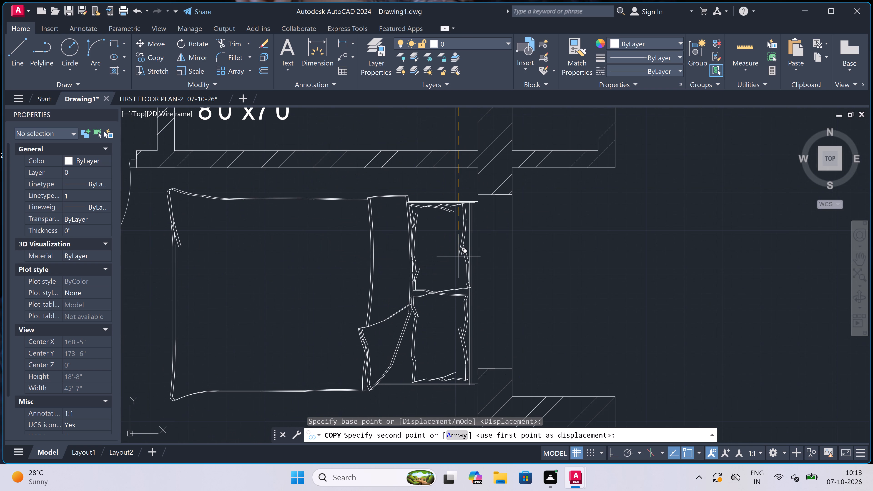
pyautogui.scroll(2, 459, 256)
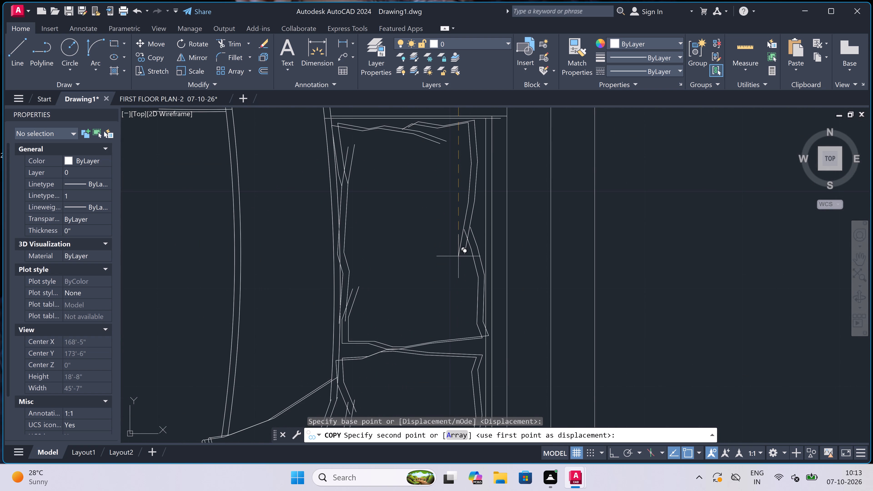
pyautogui.click(458, 256)
pyautogui.scroll(-1, 312, 223)
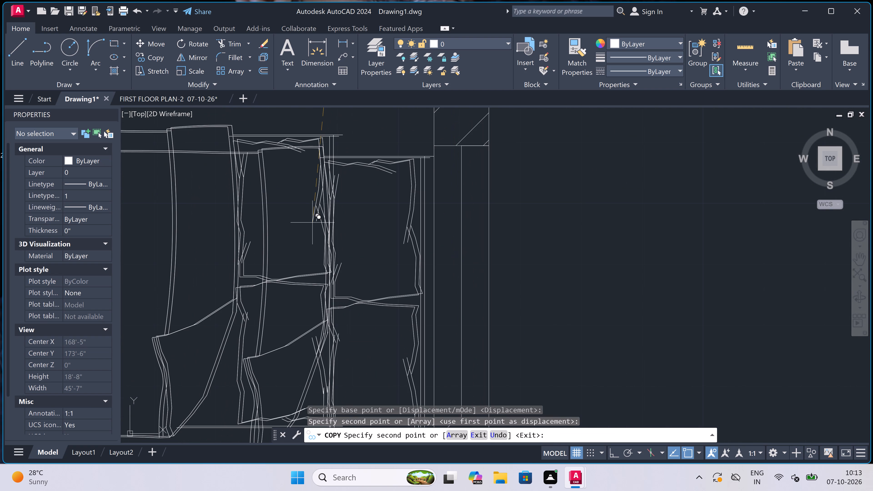
pyautogui.press('Escape')
# Examine the whole first floor plan to check the furniture and label placement in all rooms.
pyautogui.scroll(-7, 317, 190)
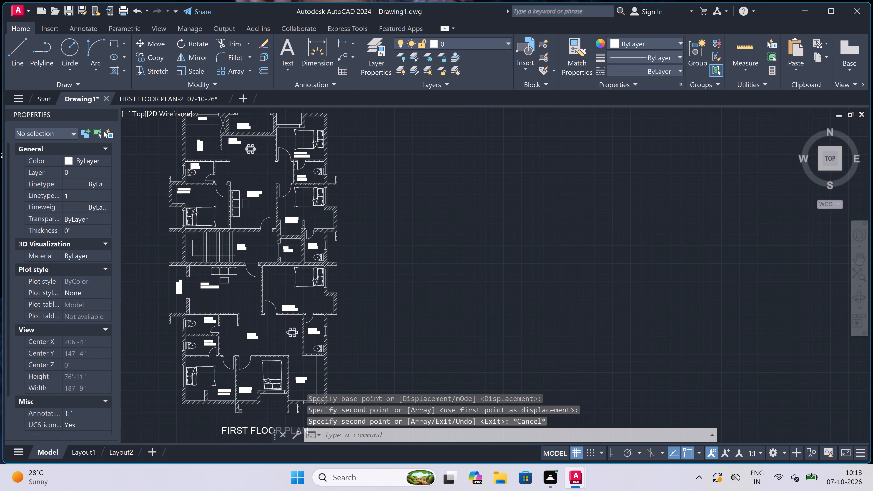
pyautogui.scroll(-1, 317, 190)
pyautogui.scroll(3, 258, 173)
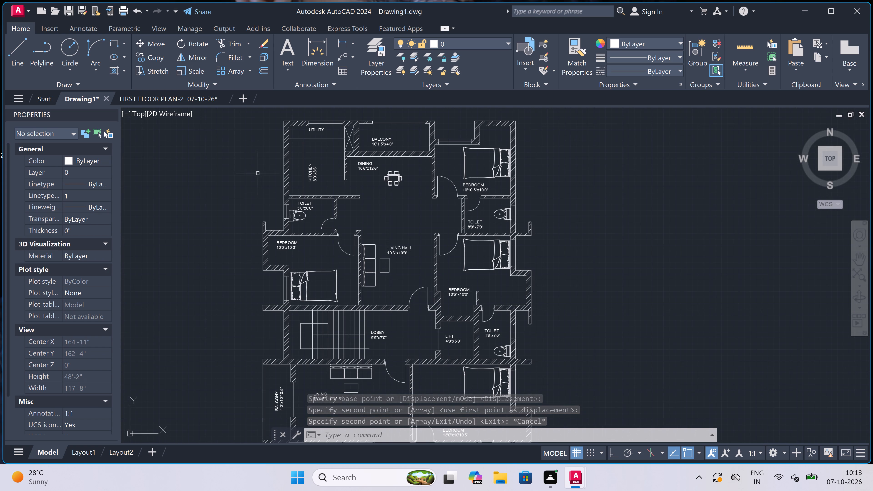
pyautogui.scroll(-3, 258, 173)
pyautogui.scroll(3, 305, 218)
pyautogui.scroll(-1, 304, 213)
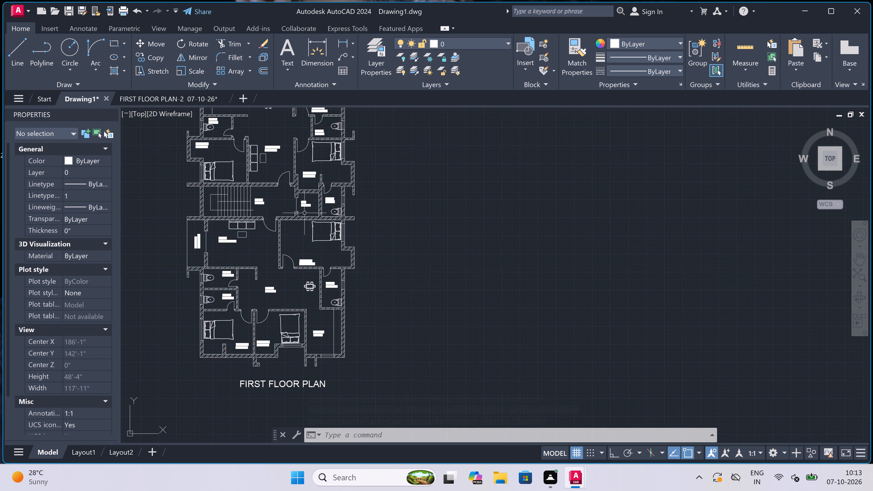
pyautogui.scroll(-1, 304, 213)
pyautogui.scroll(2, 276, 210)
pyautogui.scroll(-2, 276, 210)
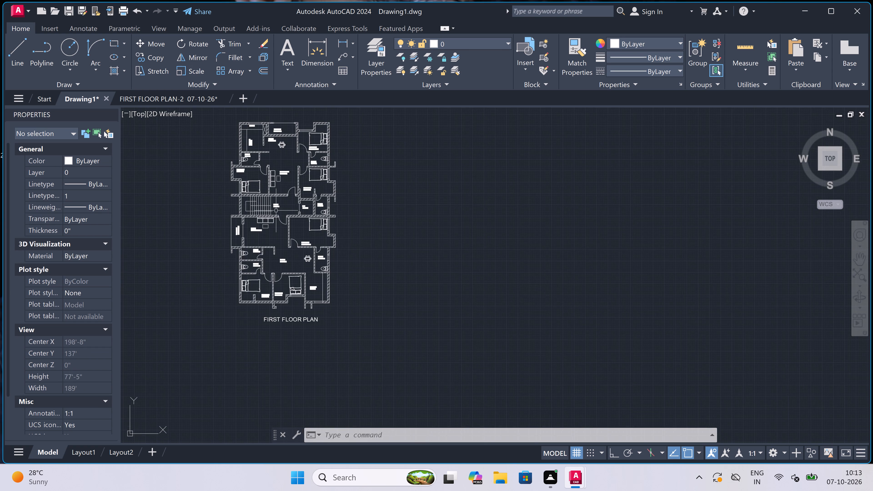
pyautogui.scroll(-2, 294, 239)
pyautogui.scroll(3, 289, 235)
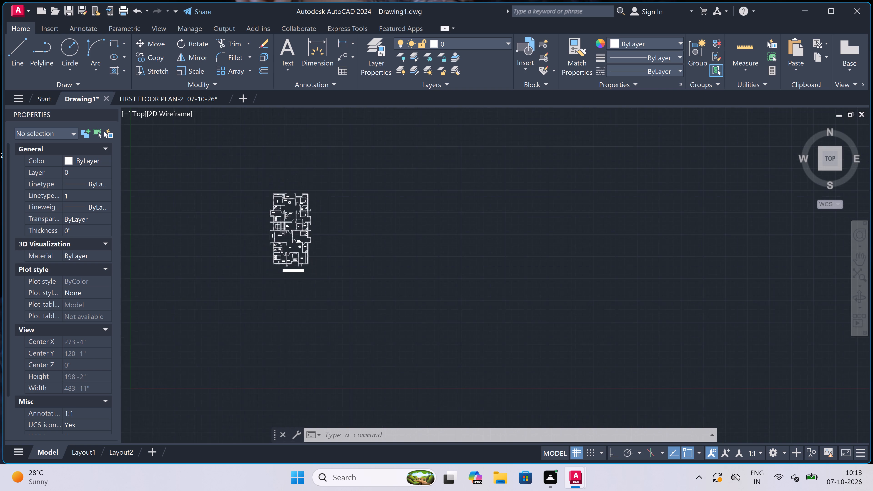
# Erase the two overlapping vertical lines crossing the north wall stub at the west end of the BALCONY 10'1.5"x4'0" opening.
pyautogui.scroll(2, 290, 233)
pyautogui.scroll(-1, 291, 233)
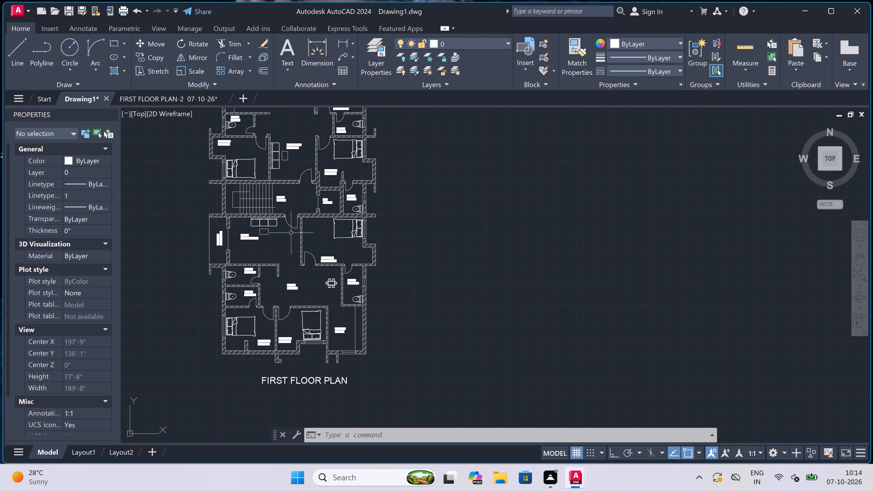
pyautogui.scroll(2, 294, 228)
pyautogui.scroll(-3, 295, 225)
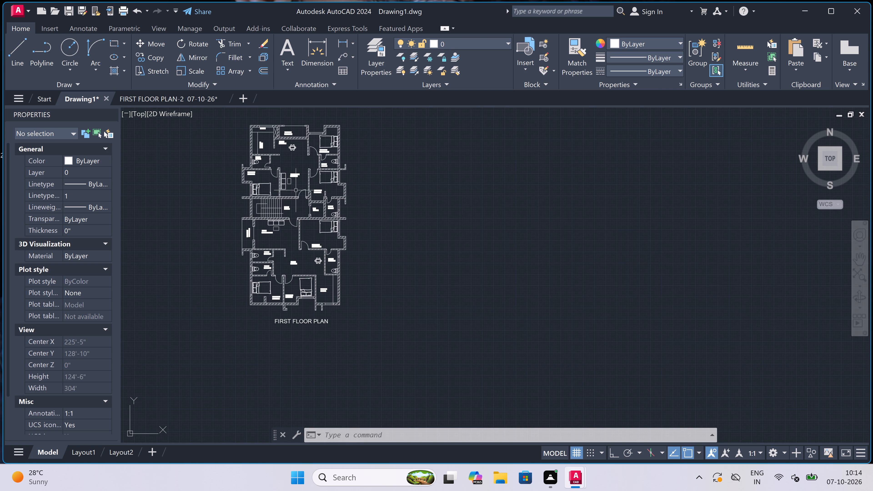
pyautogui.scroll(2, 281, 119)
pyautogui.scroll(2, 299, 134)
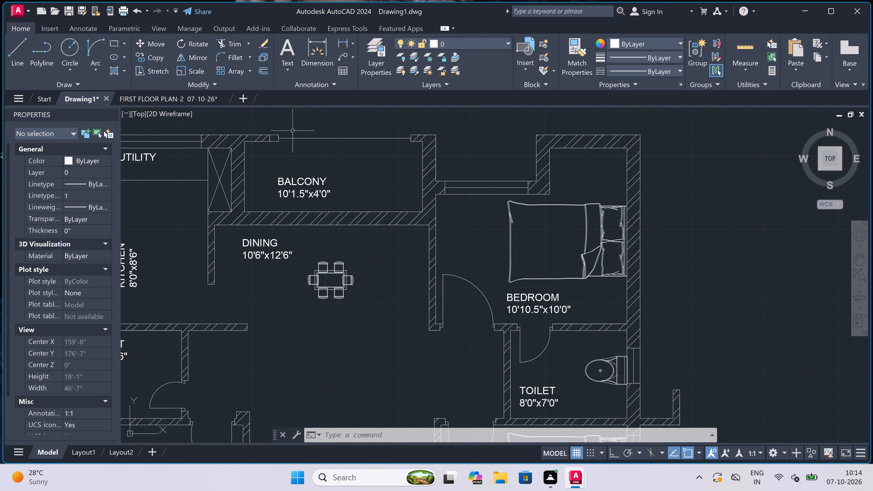
pyautogui.scroll(2, 276, 135)
pyautogui.scroll(3, 262, 148)
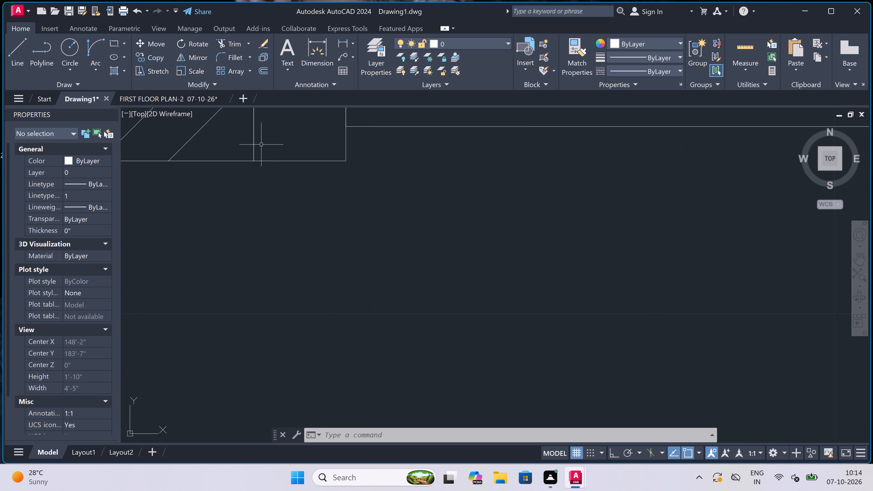
pyautogui.scroll(-4, 261, 145)
pyautogui.scroll(3, 257, 125)
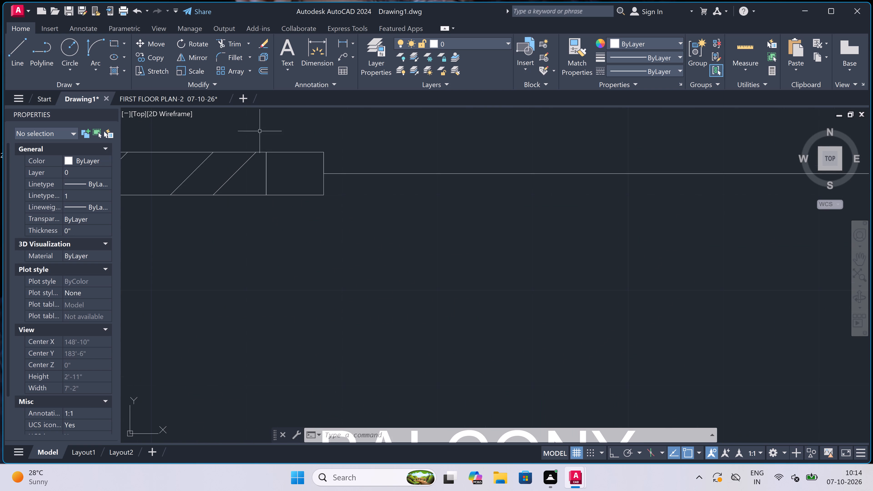
pyautogui.scroll(2, 272, 166)
pyautogui.click(272, 166)
pyautogui.click(229, 200)
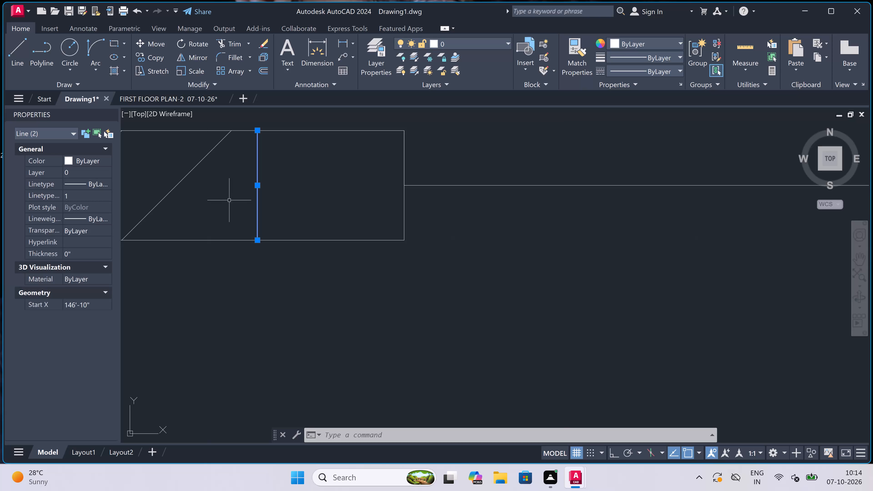
pyautogui.press('Delete')
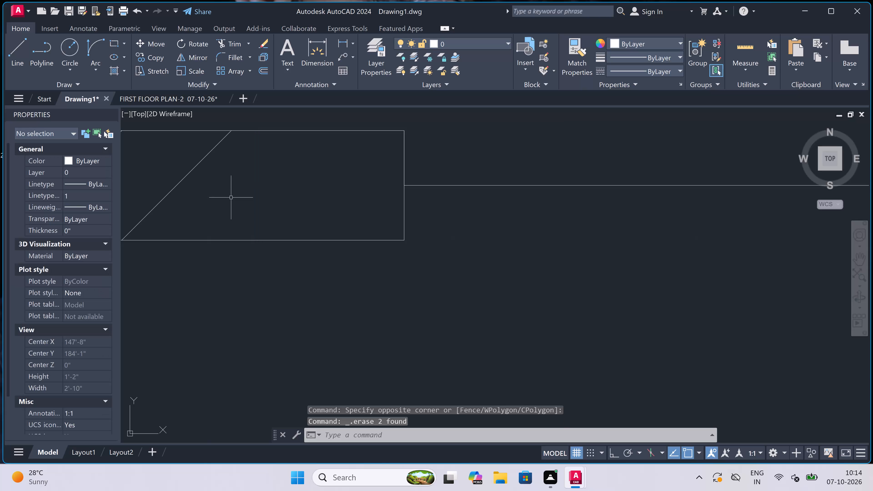
# Draw two diagonal hatch lines filling the blank end of that wall stub, the second ending at the midpoint of its end face.
pyautogui.write('l')
pyautogui.press('space')
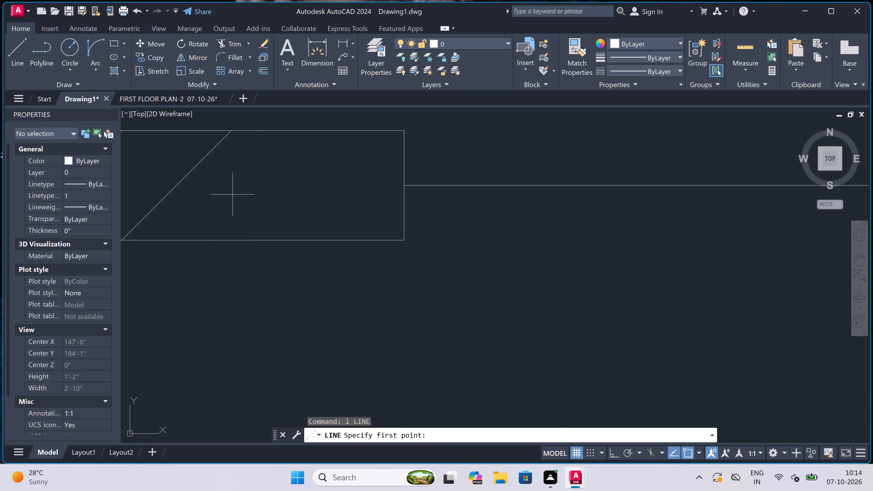
pyautogui.click(214, 239)
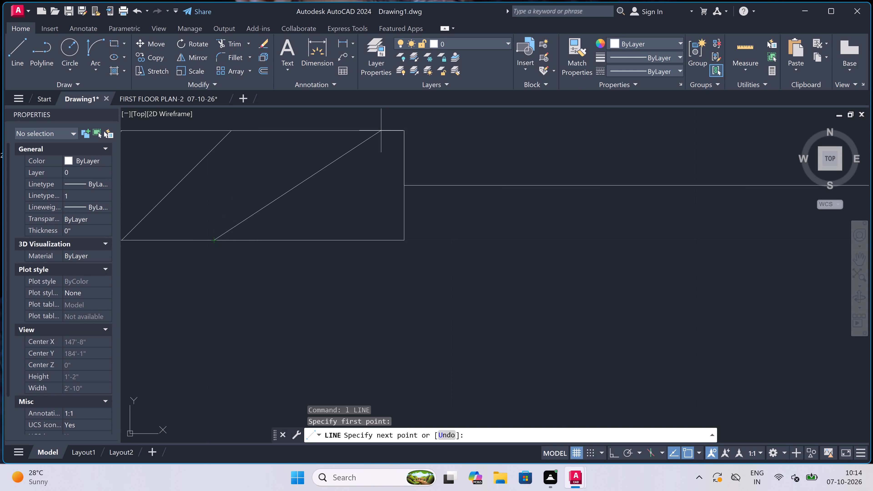
pyautogui.moveTo(380, 129); pyautogui.dragTo(381, 131)
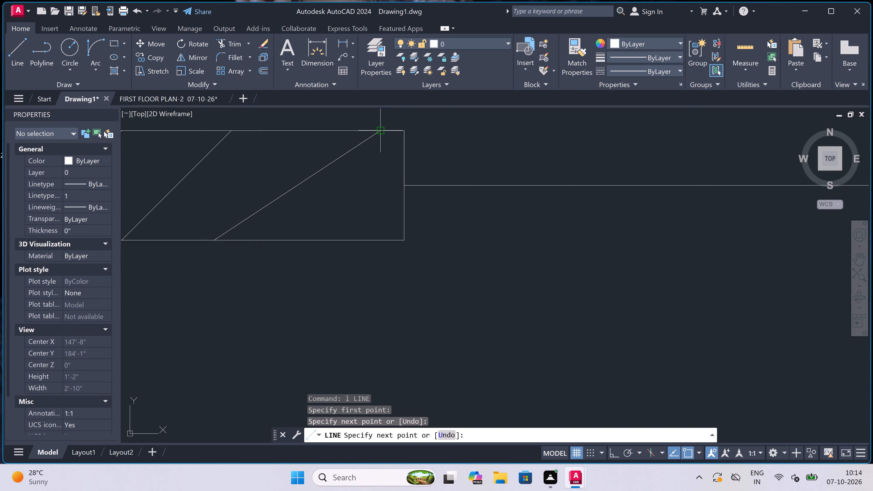
pyautogui.moveTo(381, 131); pyautogui.dragTo(382, 132)
pyautogui.press('Escape')
pyautogui.press('space')
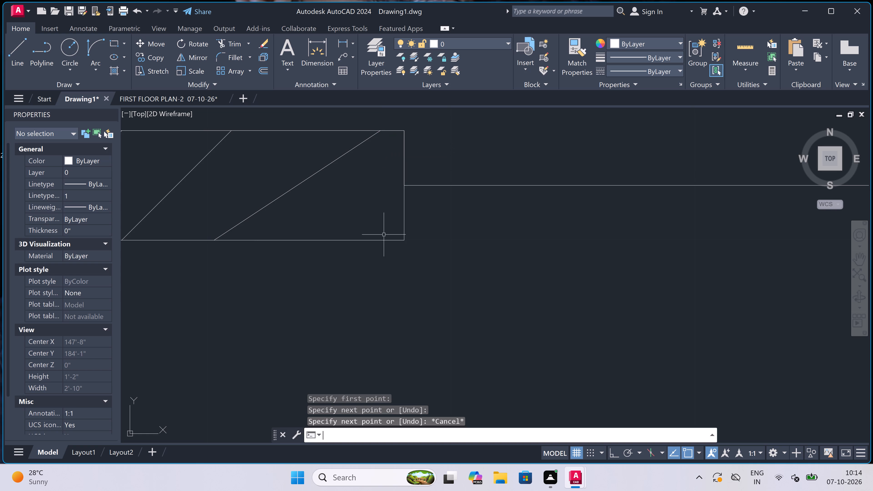
pyautogui.click(353, 238)
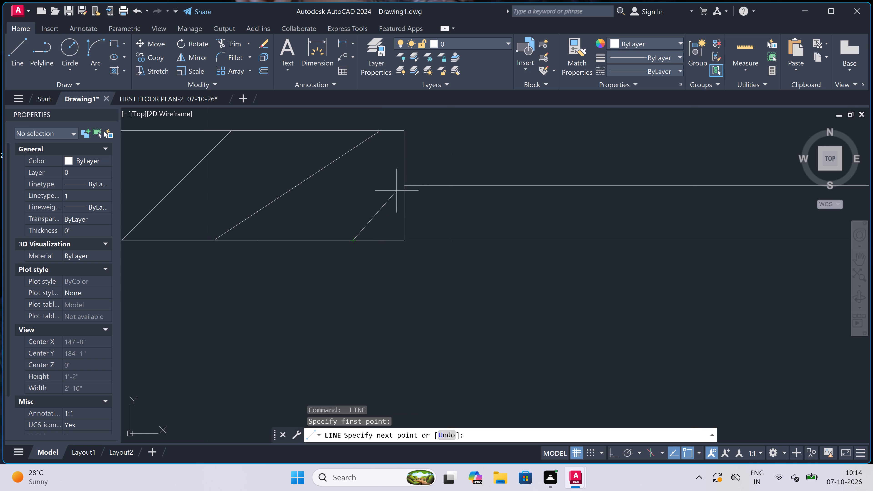
pyautogui.click(403, 183)
pyautogui.press('Escape')
# Examine the whole first floor plan for remaining wall hatching, furniture and label problems.
pyautogui.scroll(-2, 366, 182)
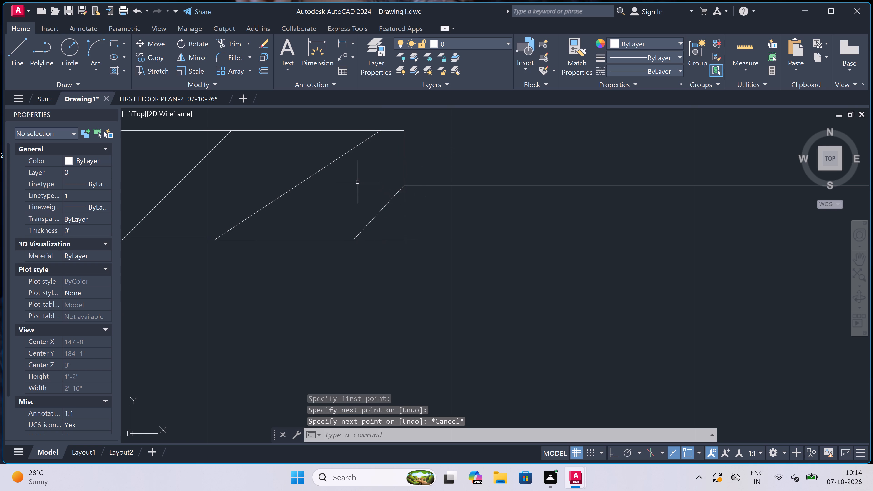
pyautogui.scroll(-1, 366, 182)
pyautogui.scroll(-2, 433, 169)
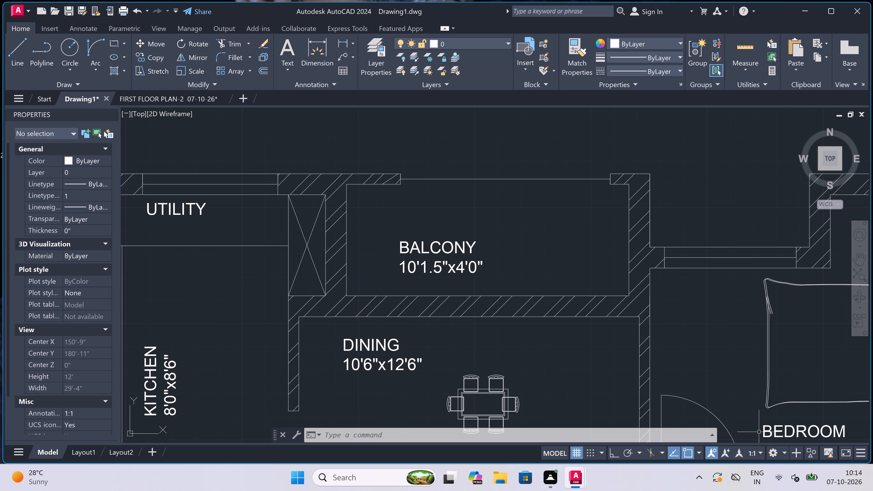
pyautogui.scroll(-5, 376, 207)
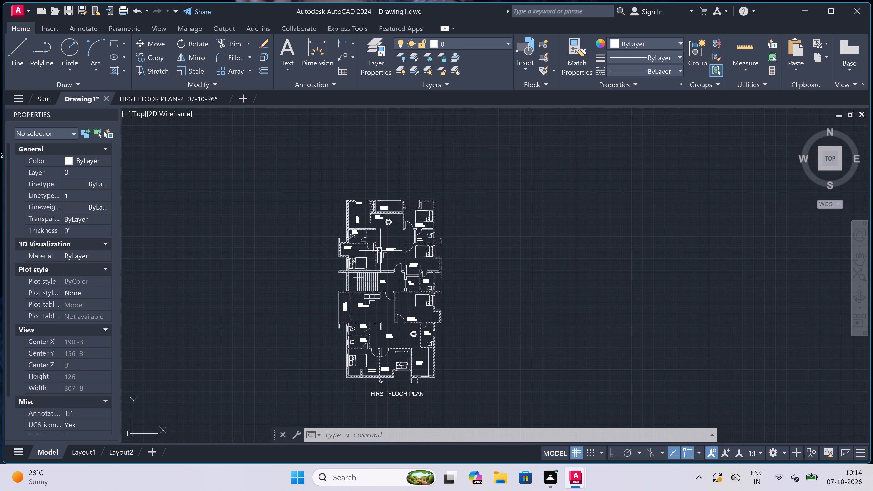
pyautogui.scroll(4, 380, 259)
pyautogui.scroll(-2, 375, 215)
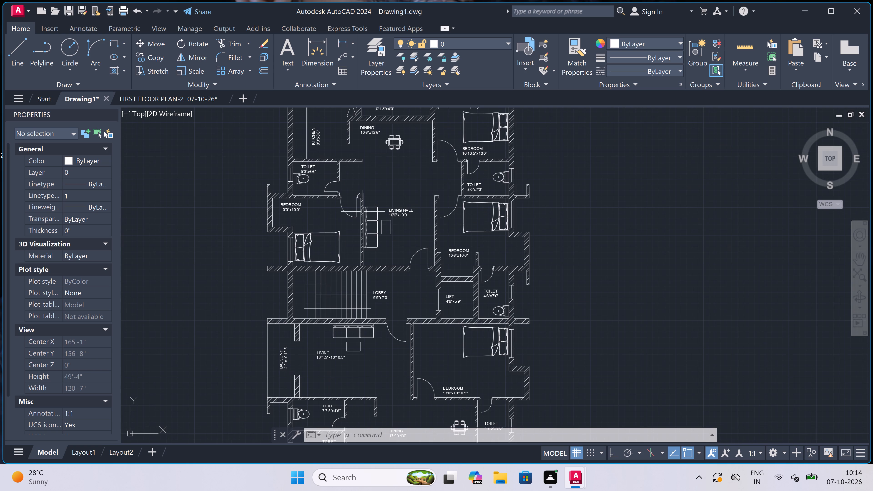
pyautogui.scroll(1, 331, 214)
pyautogui.scroll(-3, 331, 213)
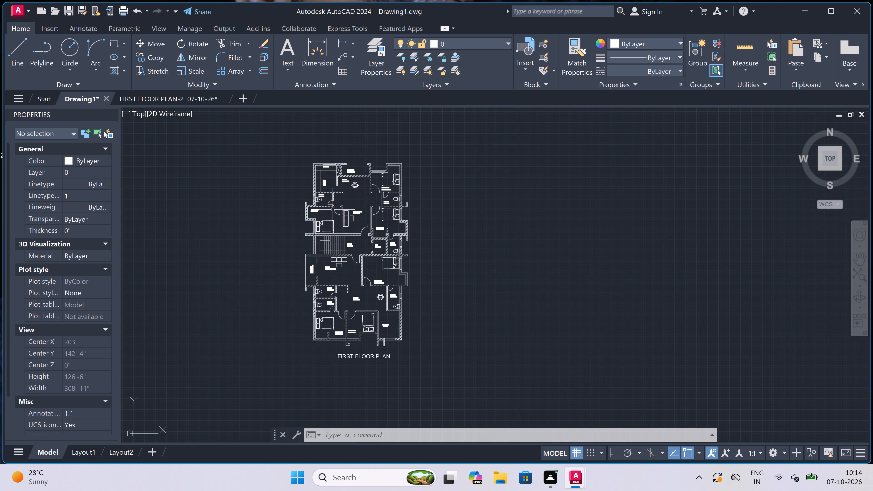
# Move the UTILITY label straight south, away from the window, to about the middle of the utility strip.
pyautogui.scroll(3, 350, 158)
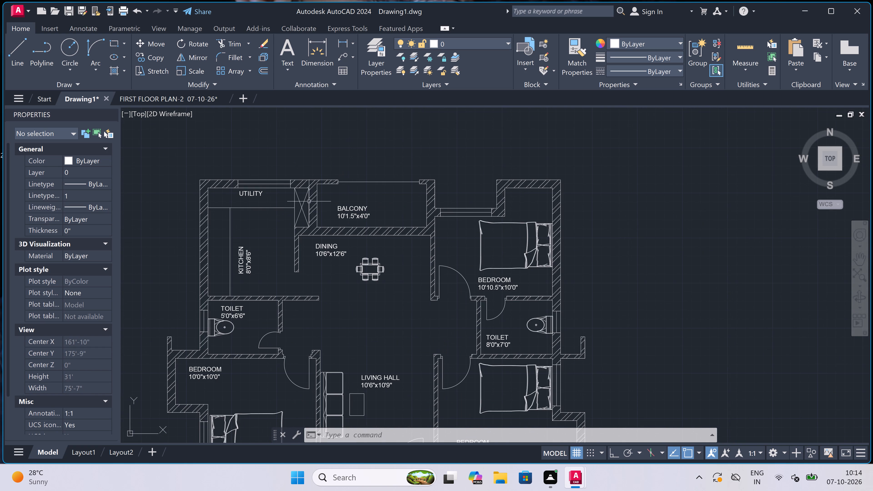
pyautogui.scroll(-1, 299, 208)
pyautogui.scroll(3, 247, 185)
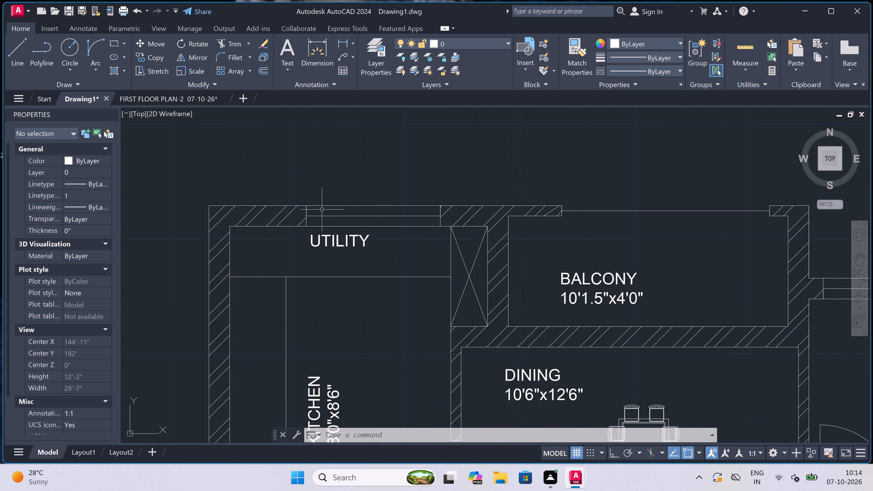
pyautogui.scroll(1, 321, 241)
pyautogui.click(322, 241)
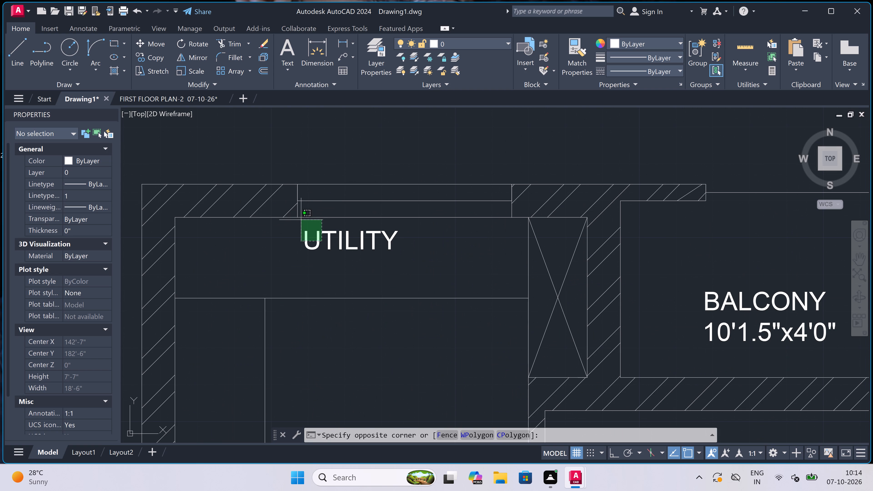
pyautogui.click(294, 238)
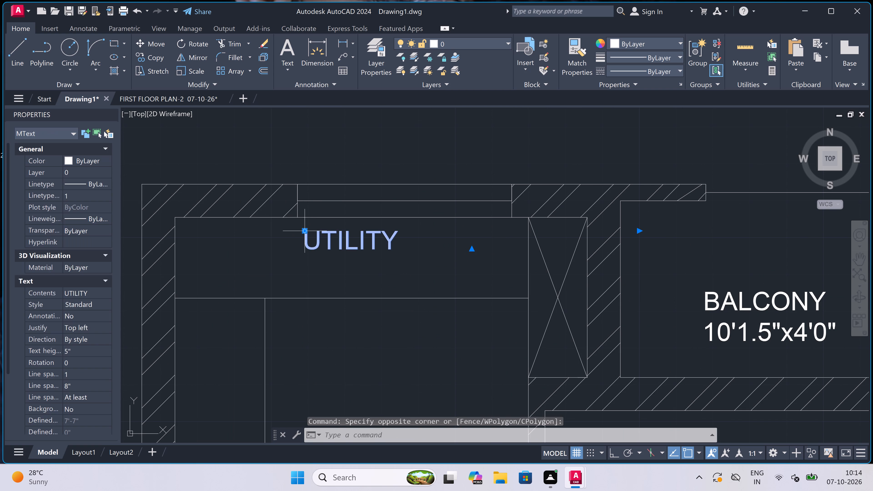
pyautogui.click(306, 229)
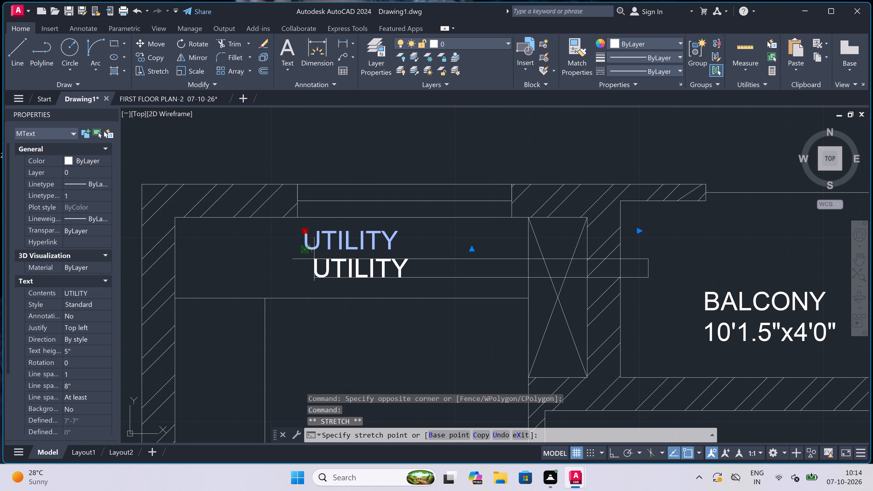
pyautogui.click(314, 259)
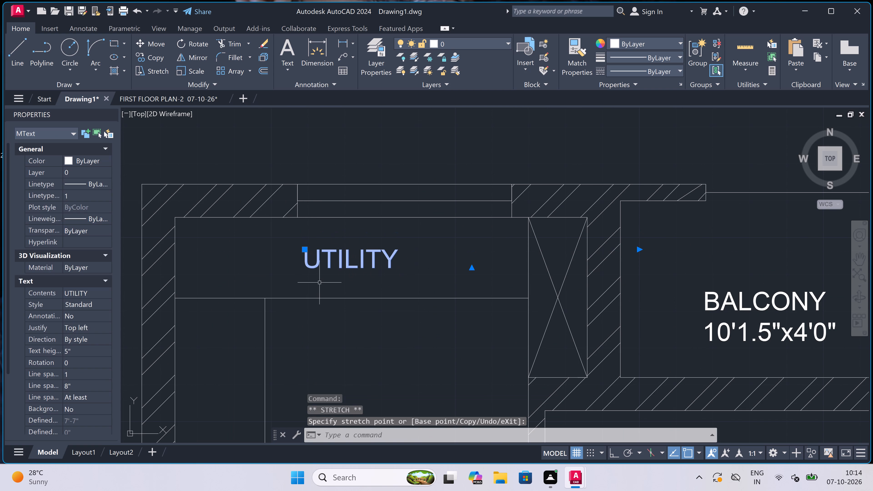
pyautogui.press('Escape')
# Examine the furnished rooms and labels over the whole first floor plan.
pyautogui.scroll(-3, 335, 214)
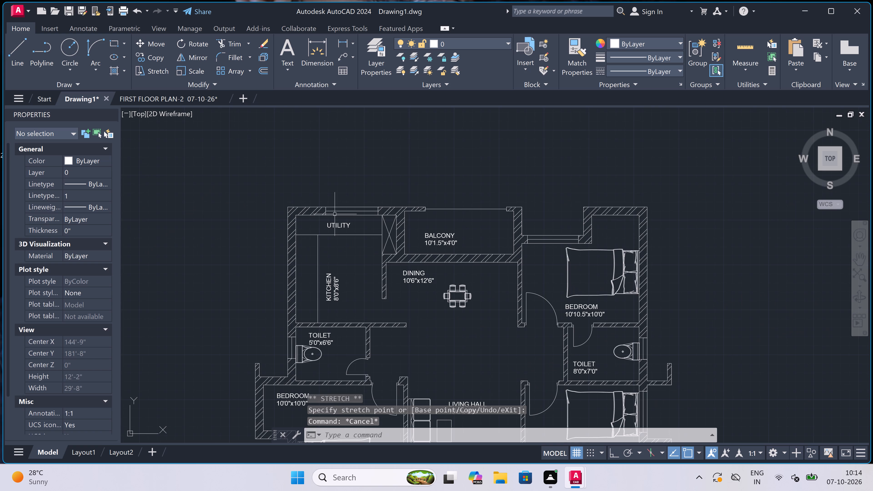
pyautogui.scroll(-2, 335, 215)
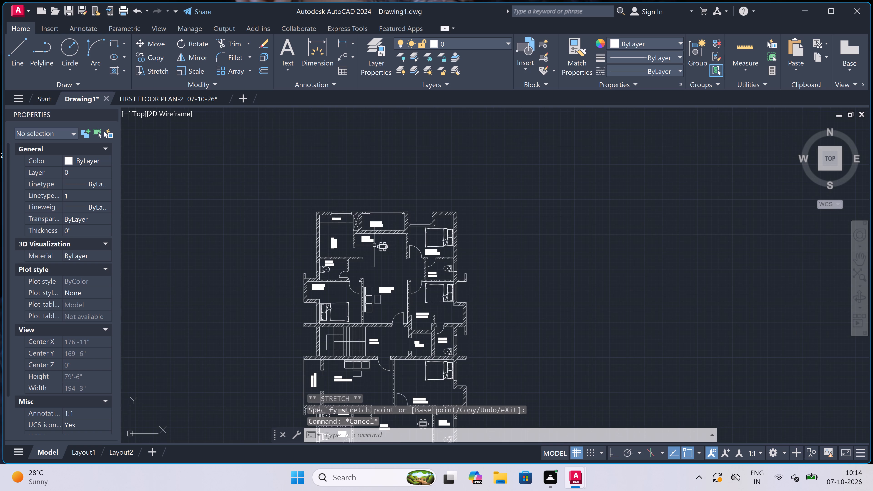
pyautogui.scroll(2, 396, 249)
pyautogui.scroll(-3, 351, 204)
pyautogui.scroll(2, 374, 249)
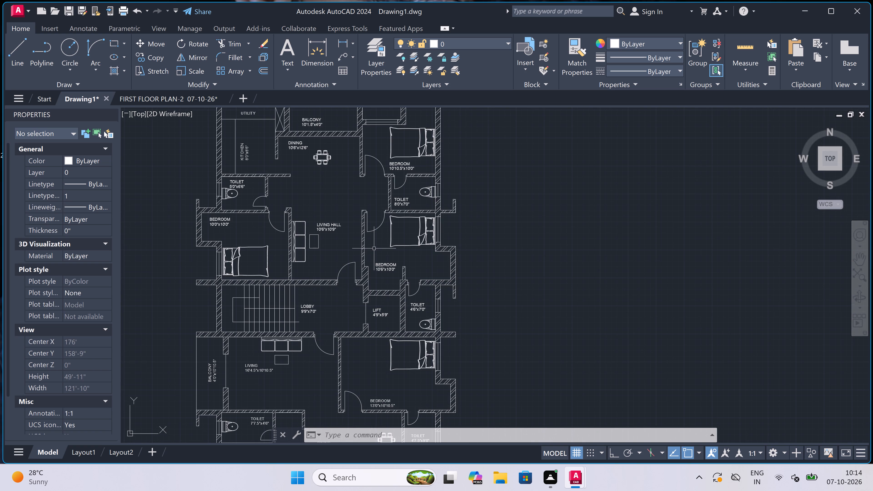
pyautogui.scroll(-1, 374, 248)
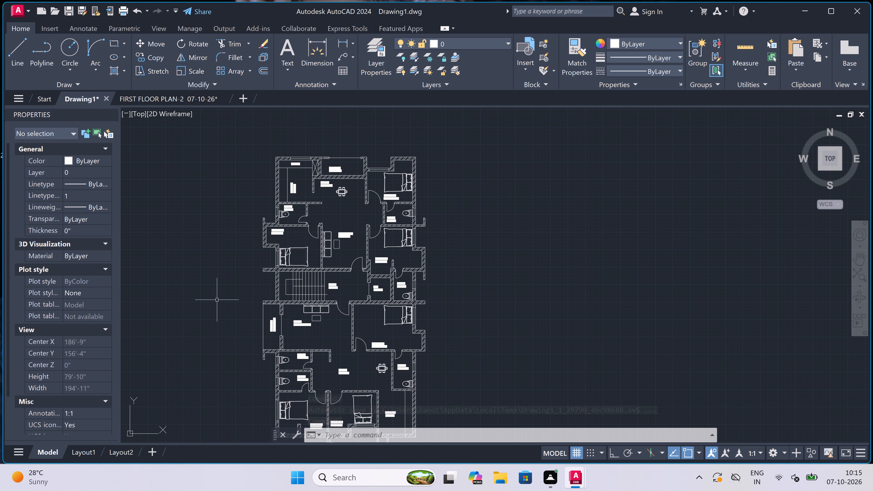
pyautogui.scroll(-1, 355, 218)
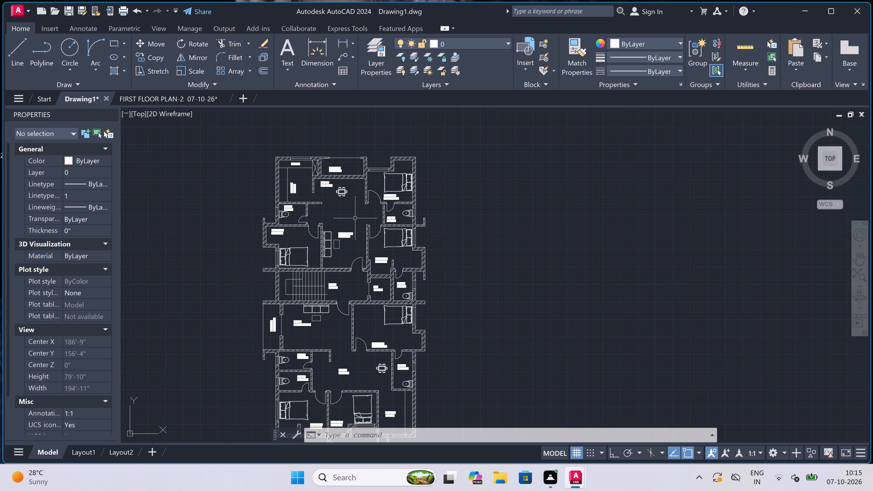
pyautogui.scroll(-1, 356, 218)
pyautogui.scroll(1, 345, 253)
# Draw a rectangular border around the entire first floor plan, enclosing the FIRST FLOOR PLAN title with a margin on all sides.
pyautogui.write('rec')
pyautogui.press('space')
pyautogui.scroll(-1, 528, 3)
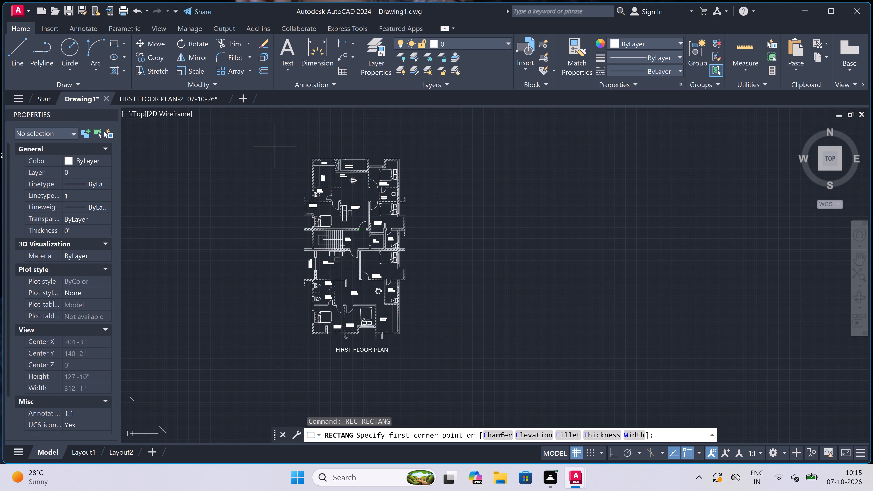
pyautogui.click(290, 143)
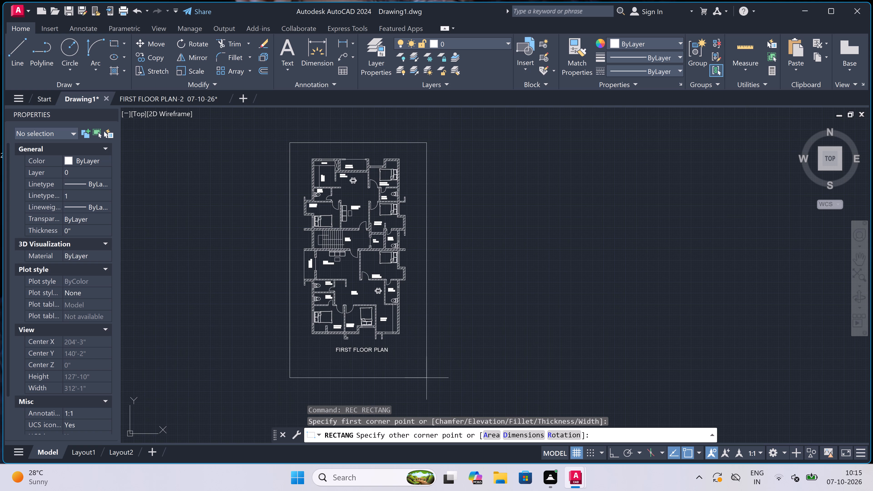
pyautogui.click(433, 372)
pyautogui.scroll(3, 380, 171)
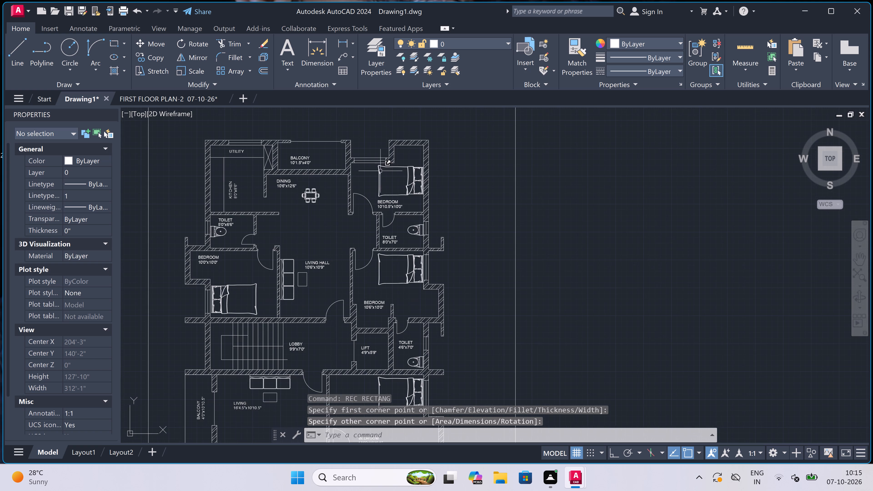
pyautogui.scroll(-1, 381, 171)
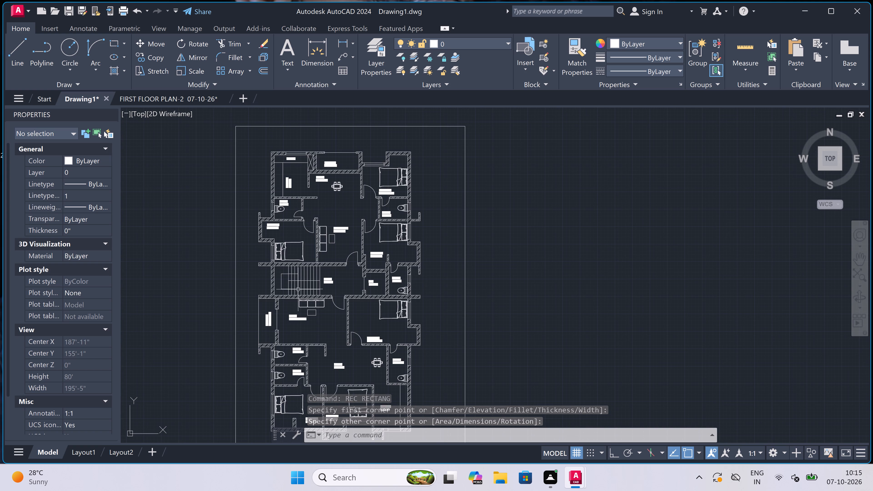
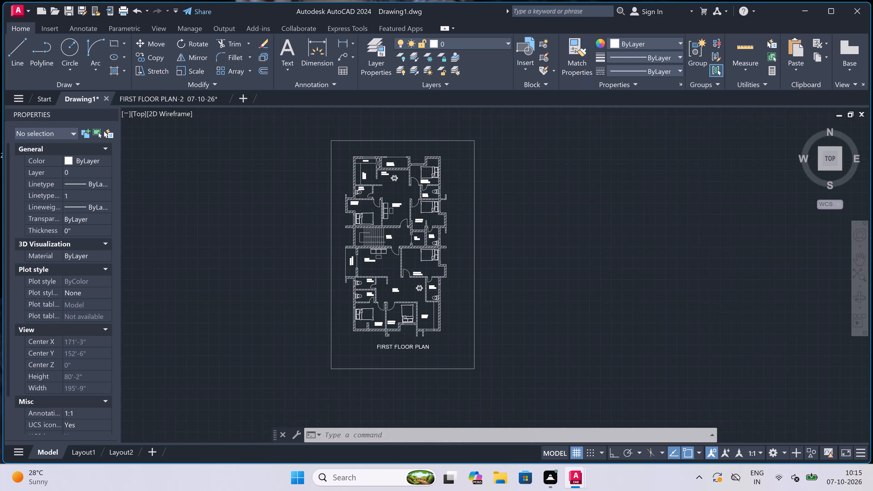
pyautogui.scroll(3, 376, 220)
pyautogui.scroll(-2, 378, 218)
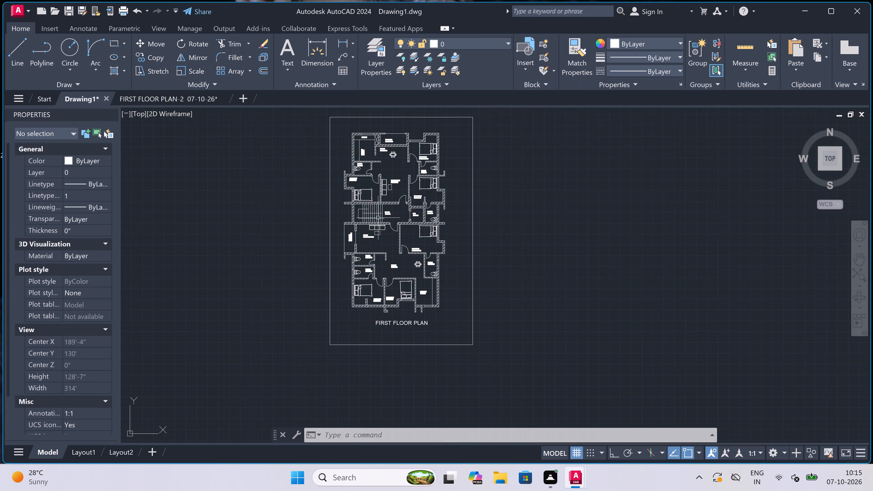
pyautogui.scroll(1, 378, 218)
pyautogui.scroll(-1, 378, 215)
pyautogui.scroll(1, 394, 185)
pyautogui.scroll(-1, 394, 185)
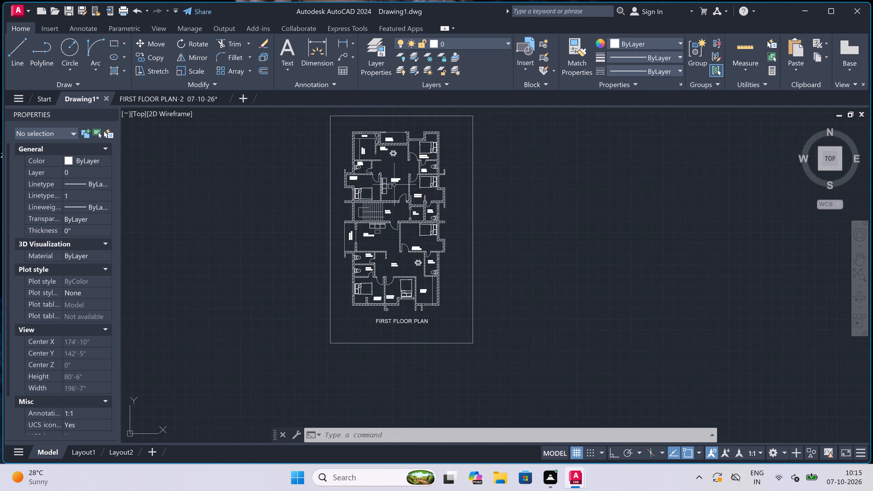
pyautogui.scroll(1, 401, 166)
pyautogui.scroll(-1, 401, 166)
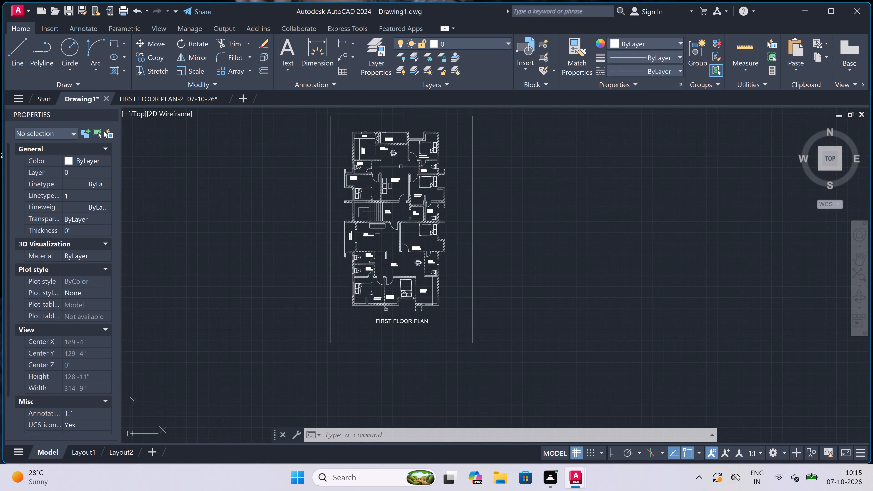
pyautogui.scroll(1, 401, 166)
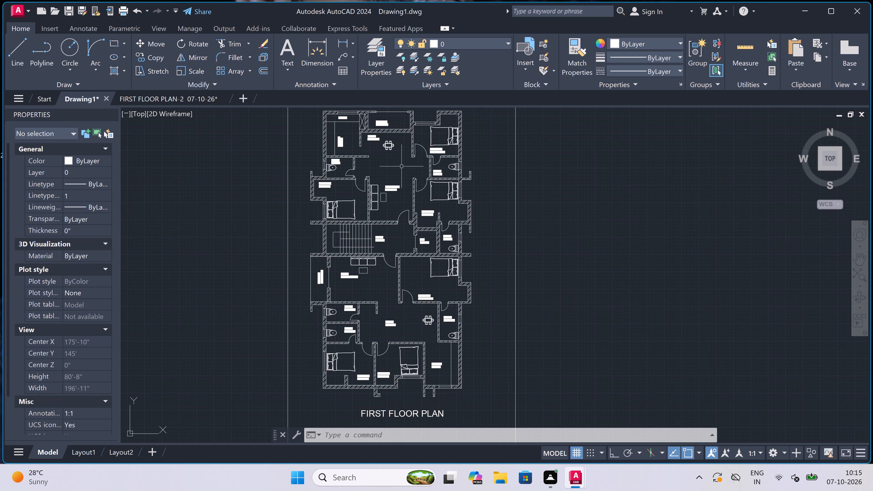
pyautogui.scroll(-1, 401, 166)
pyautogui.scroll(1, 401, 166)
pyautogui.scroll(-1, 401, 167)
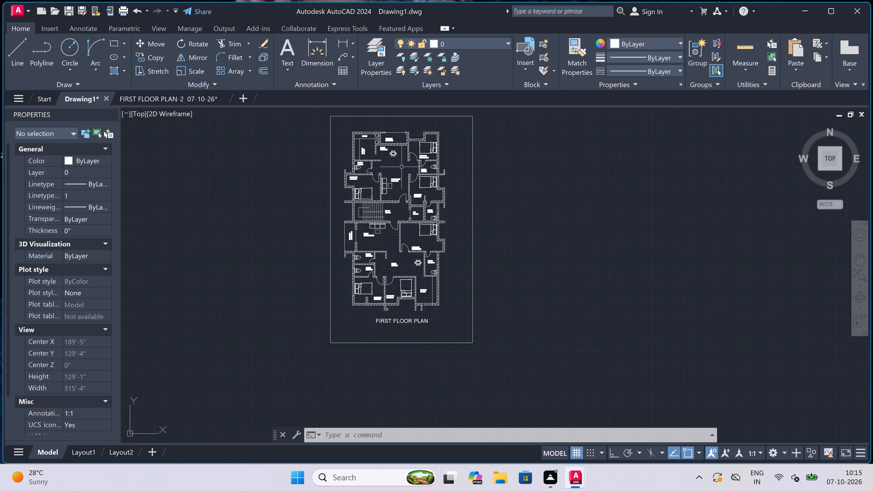
# Start a plot of the model using the DWG To PDF.pc3 plotter and ISO A4 (297.00 x 210.00 MM) paper.
pyautogui.press('p')
pyautogui.press('Escape')
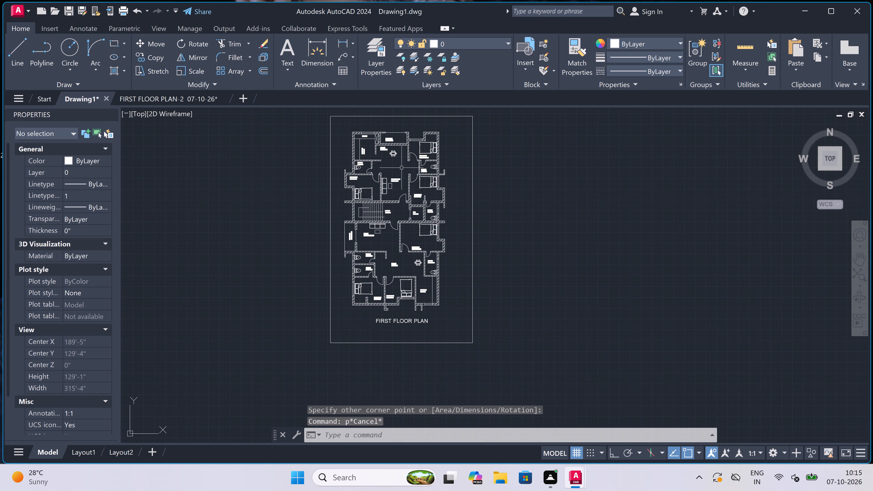
pyautogui.hotkey('ctrl', 'p')
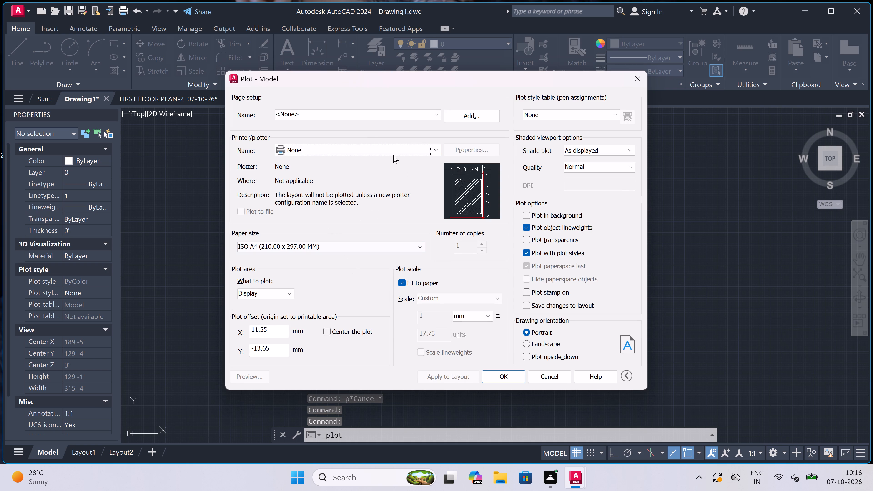
pyautogui.click(377, 148)
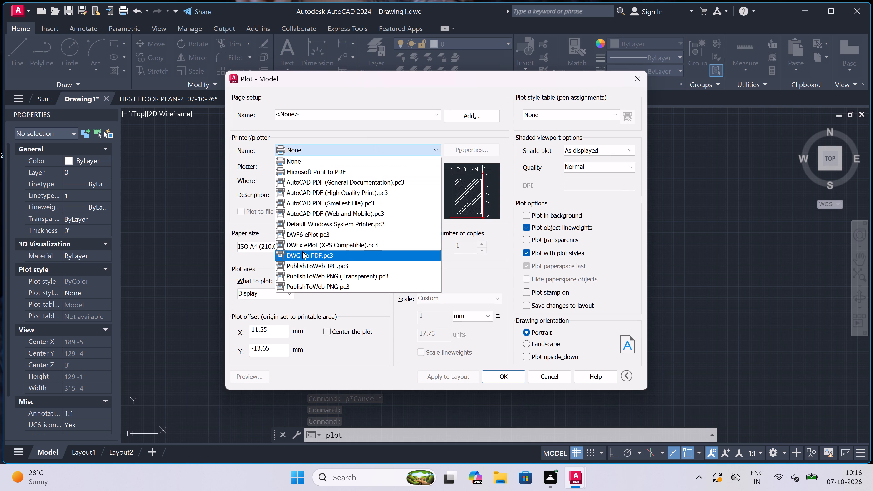
pyautogui.click(307, 256)
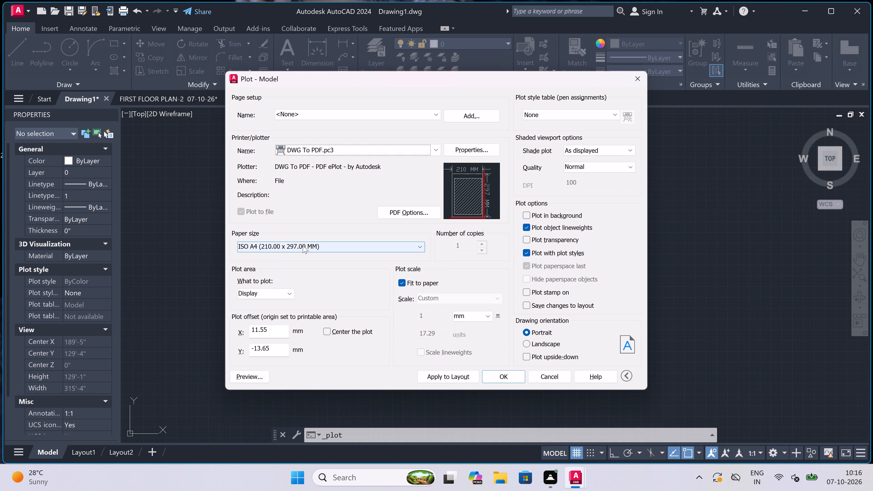
pyautogui.click(303, 245)
pyautogui.click(293, 264)
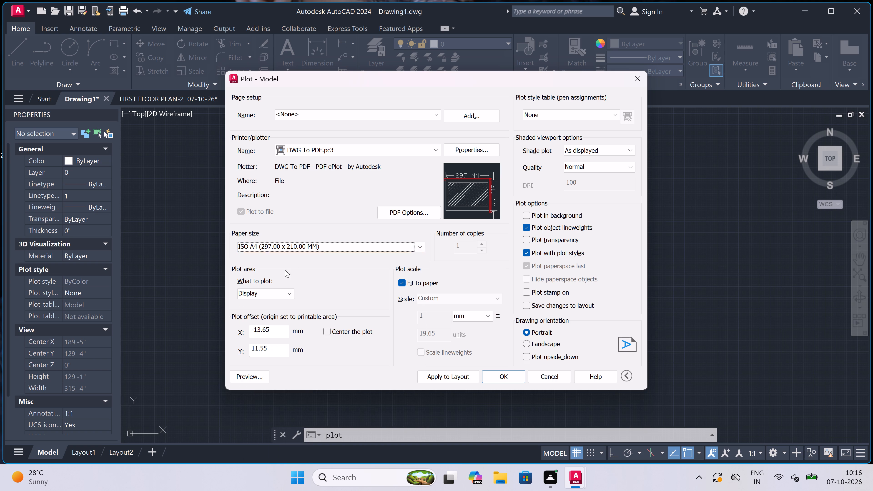
# Set the plot area to a window spanning opposite corners of the rectangular border around the first floor plan.
pyautogui.click(266, 290)
pyautogui.click(264, 323)
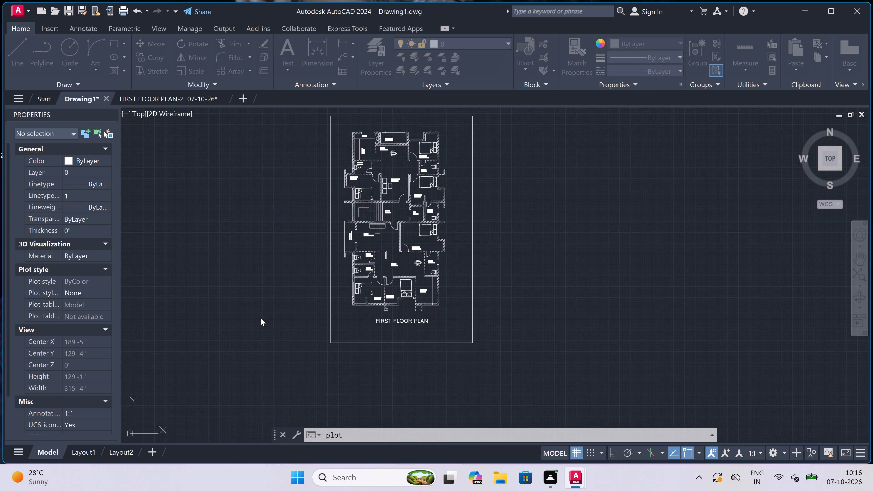
pyautogui.click(331, 117)
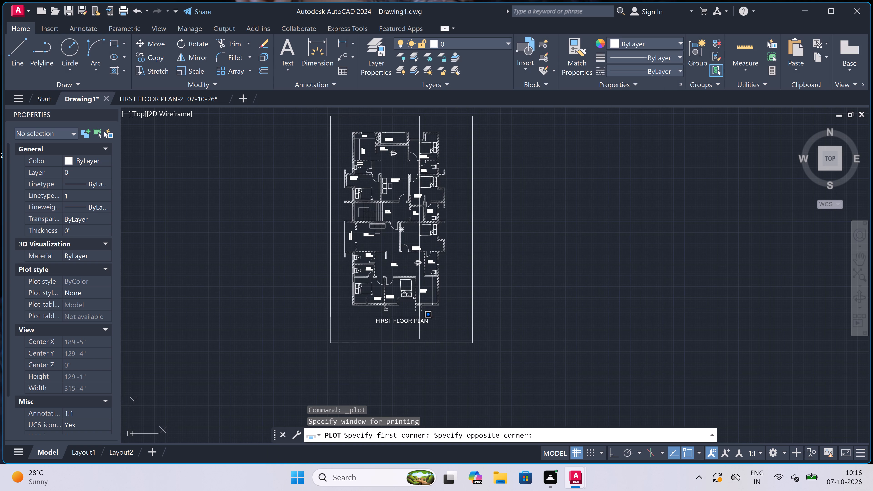
pyautogui.click(471, 345)
# Assign the acad.ctb plot style table to all layouts, apply the settings to the layout, and center the plot.
pyautogui.click(567, 113)
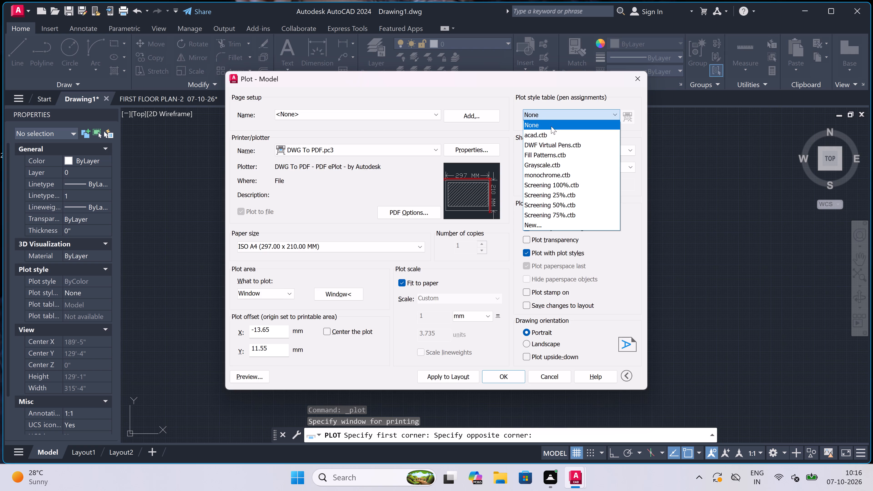
pyautogui.click(539, 136)
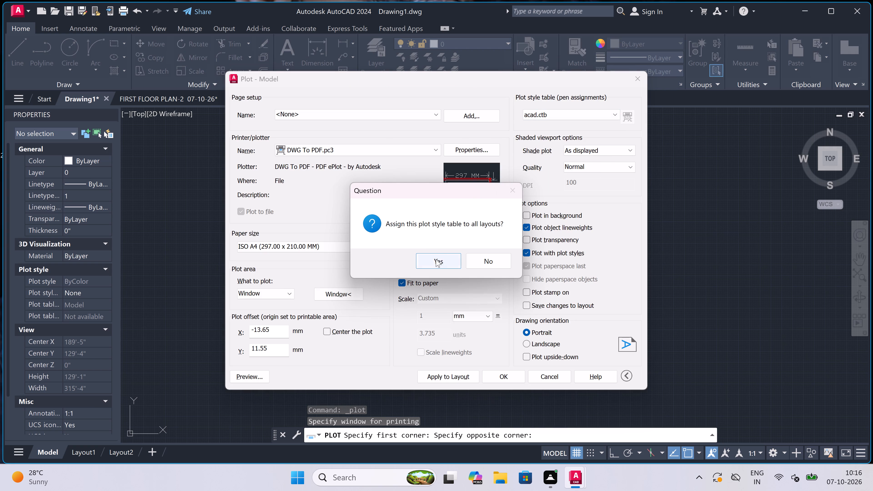
pyautogui.click(436, 260)
pyautogui.click(438, 378)
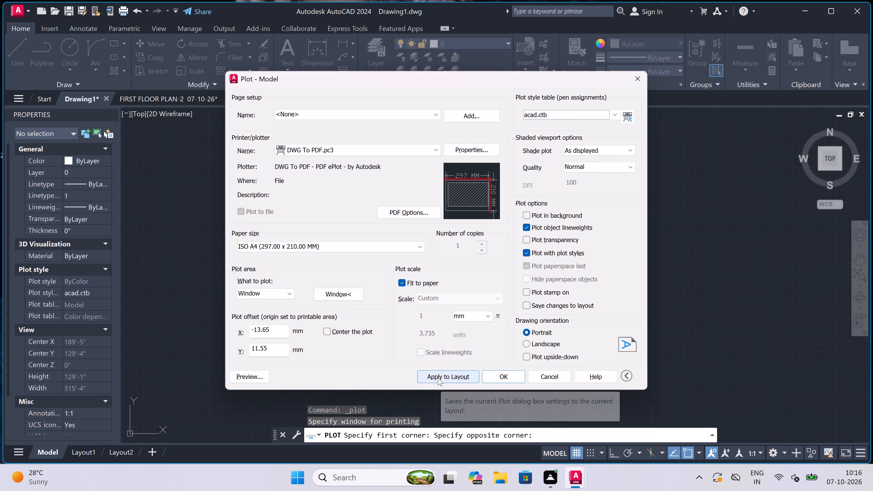
pyautogui.click(325, 332)
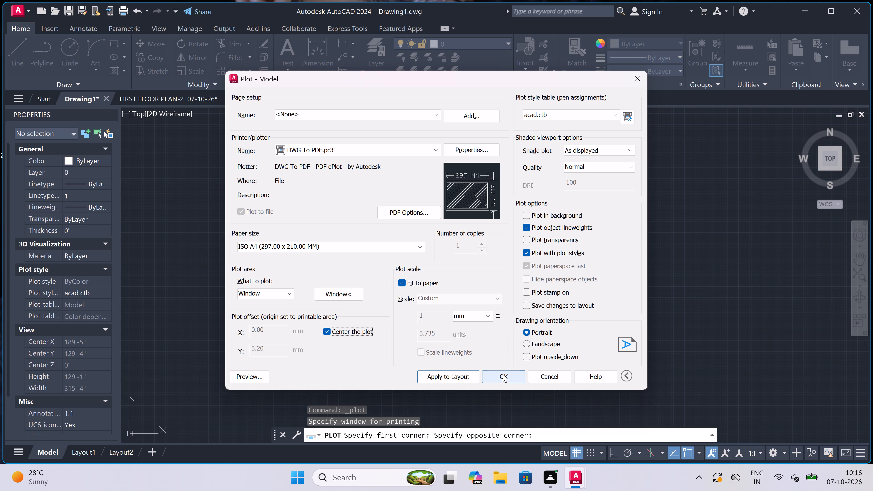
# Plot the drawing to a PDF named "first floor plan -3 07-10-26" in the Documents folder.
pyautogui.click(503, 374)
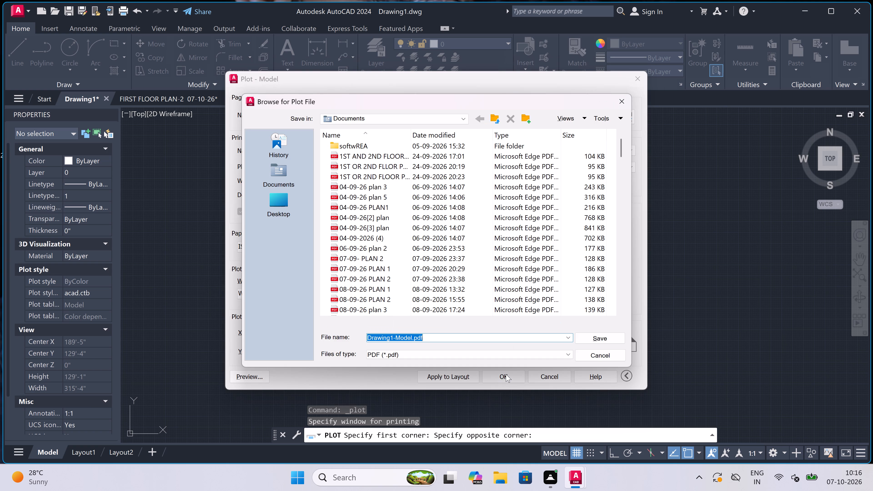
pyautogui.press('BackSpace')
pyautogui.write('first floor plan -3 07-')
pyautogui.press('1')
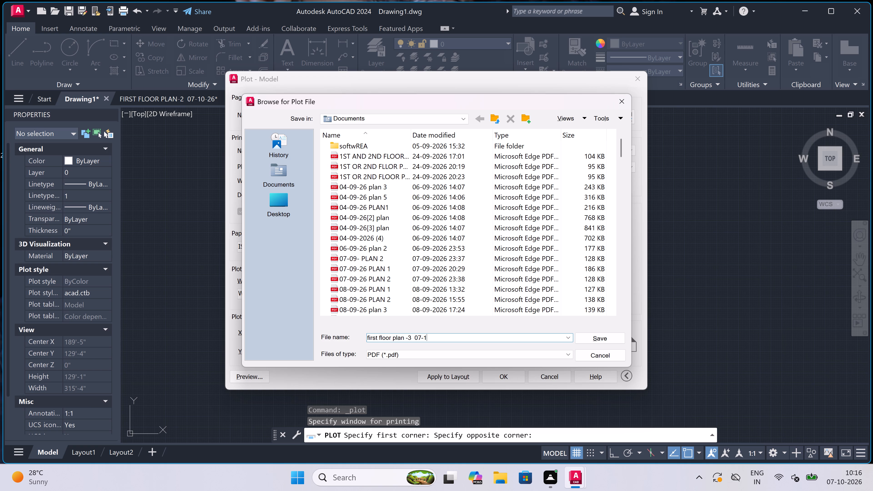
pyautogui.write('0-')
pyautogui.write('26')
pyautogui.click(607, 338)
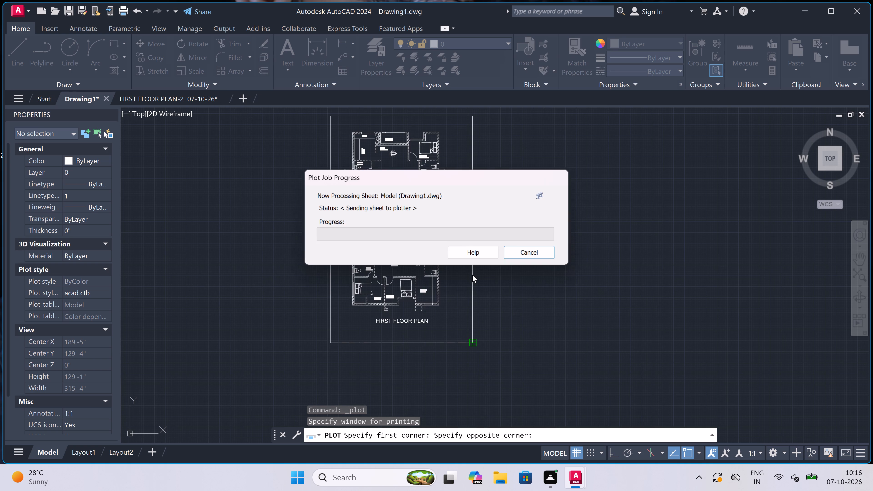
# Review the plotted floor plan PDF in the browser and close it.
pyautogui.scroll(-1, 472, 274)
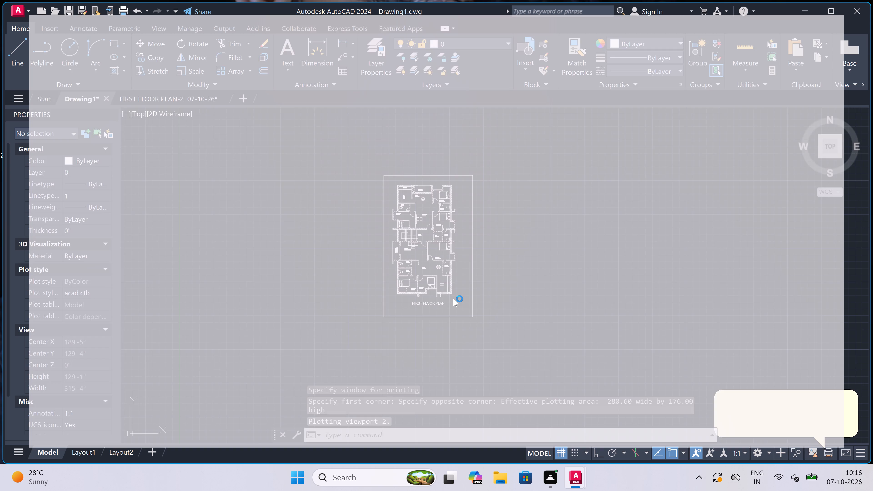
pyautogui.scroll(-2, 427, 267)
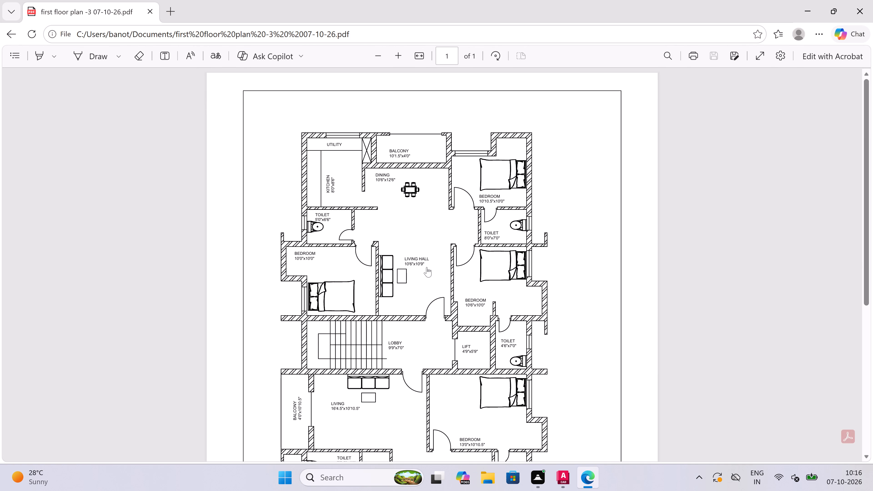
pyautogui.scroll(-2, 427, 267)
pyautogui.scroll(8, 427, 269)
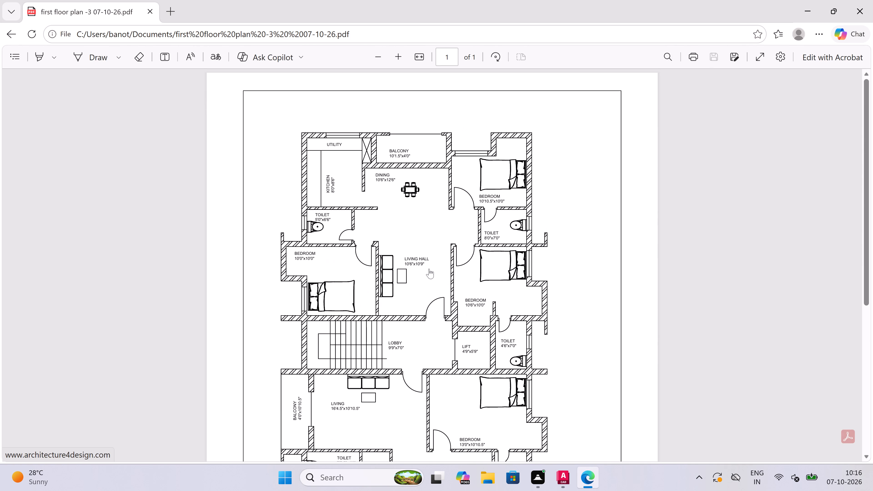
pyautogui.click(863, 12)
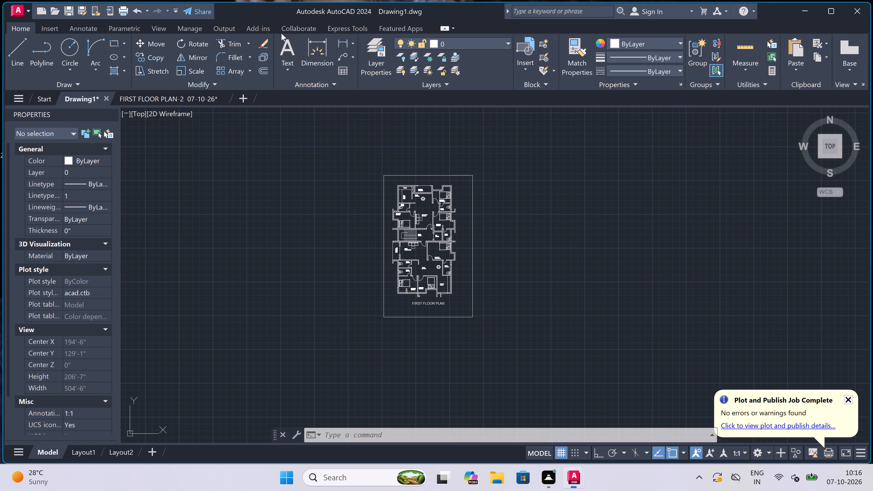
# Save the drawing in the Downloads folder as an AutoCAD 2018 DWG named "first floor plan -3 07-10-26".
pyautogui.click(19, 7)
pyautogui.click(52, 151)
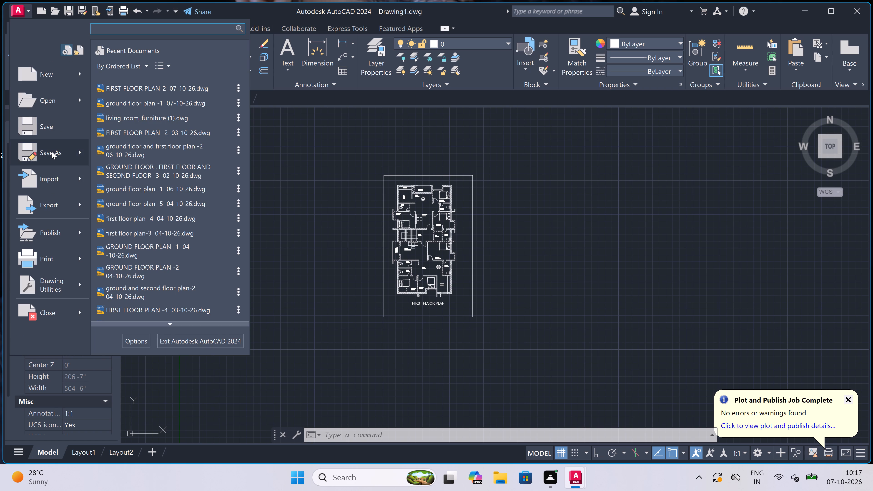
pyautogui.press('BackSpace')
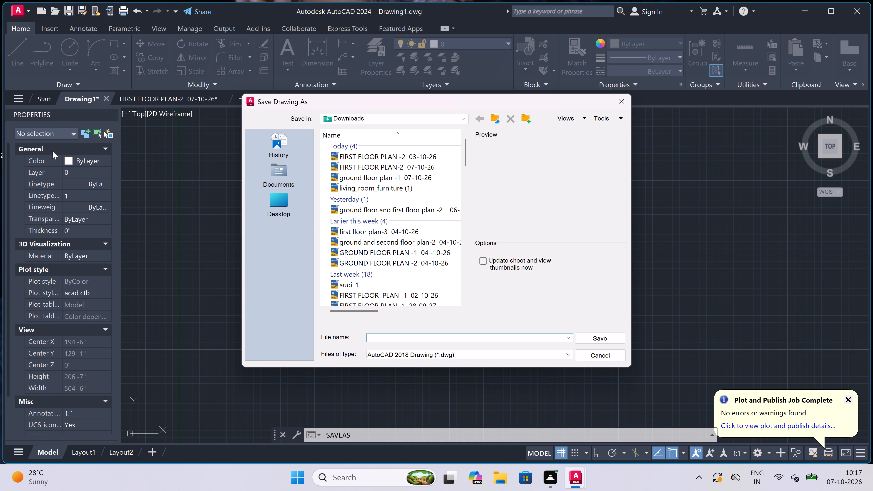
pyautogui.write('fo')
pyautogui.press('BackSpace')
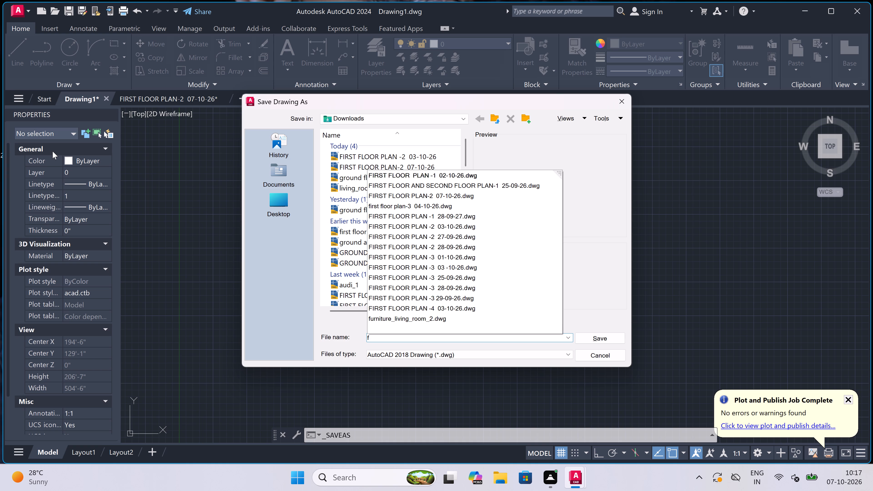
pyautogui.press('BackSpace')
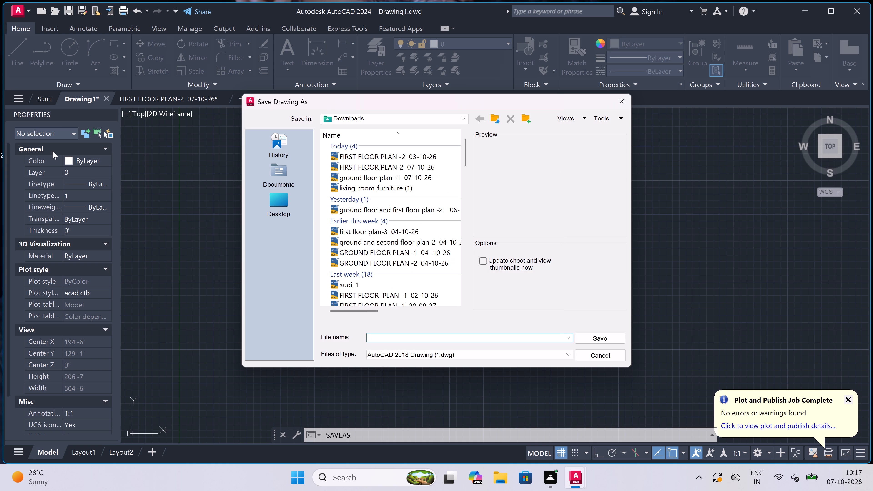
pyautogui.write('fi')
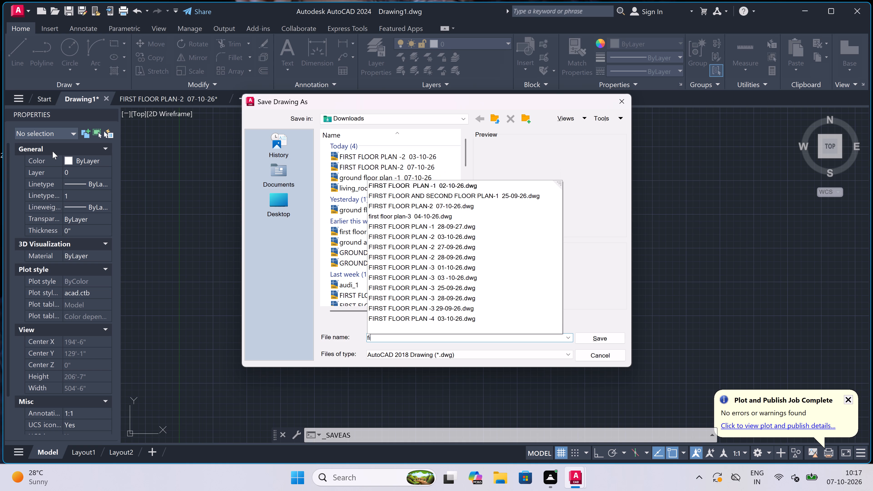
pyautogui.write('rs')
pyautogui.write('t')
pyautogui.press('space')
pyautogui.write('floor pla')
pyautogui.write('n')
pyautogui.press('space')
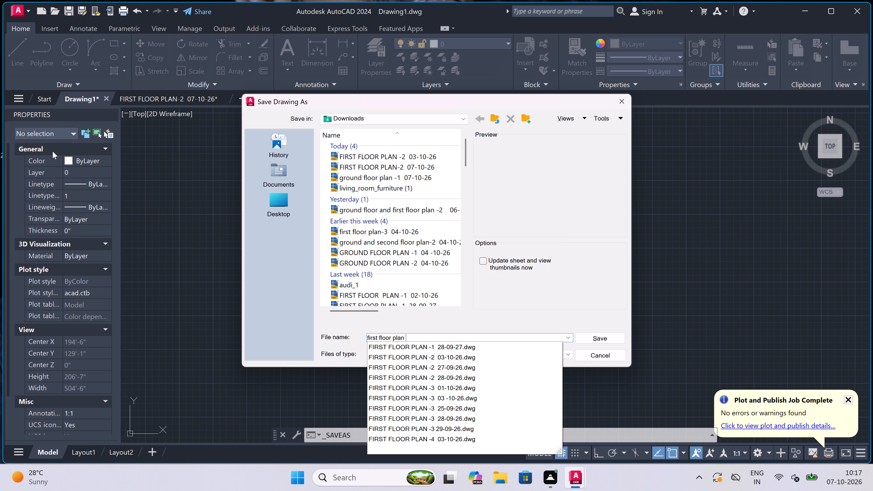
pyautogui.press('-')
pyautogui.press('3')
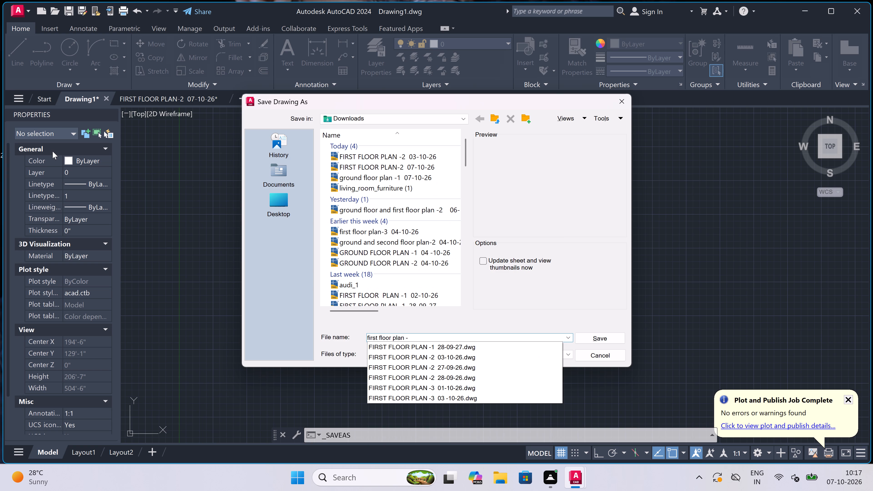
pyautogui.press('space')
pyautogui.press('space')
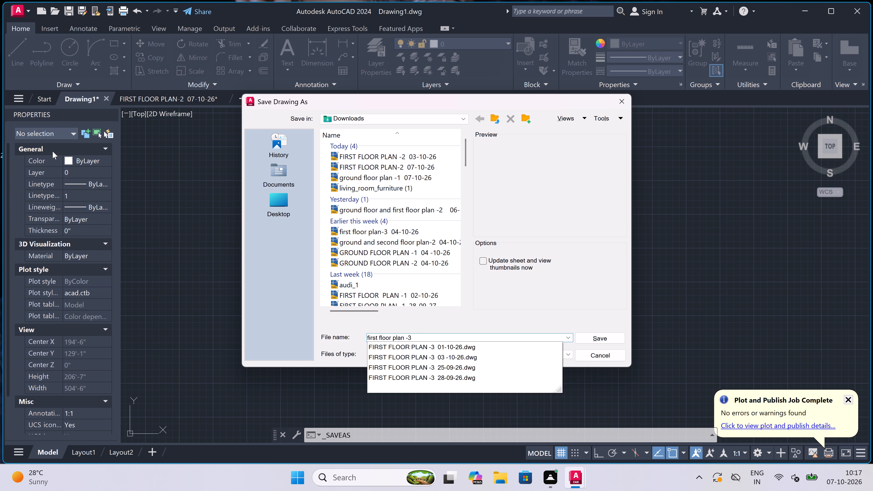
pyautogui.write('07-')
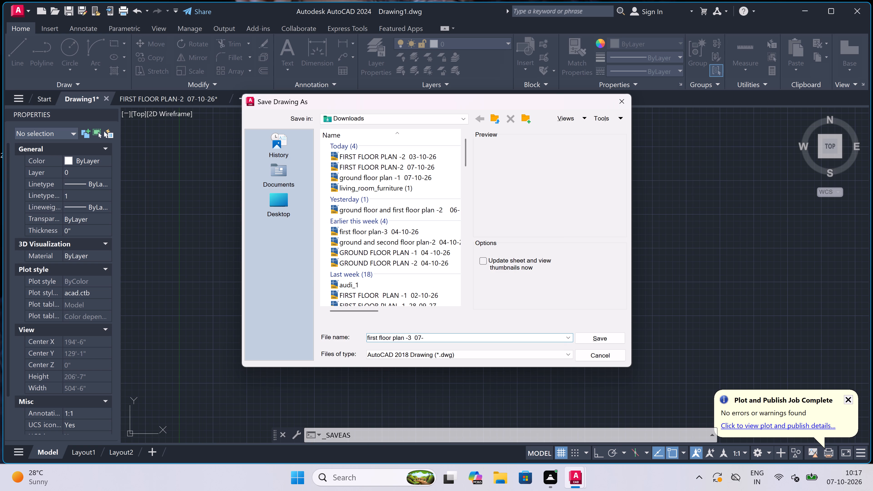
pyautogui.press('2')
pyautogui.press('BackSpace')
pyautogui.press('1')
pyautogui.write('0-26')
pyautogui.click(592, 336)
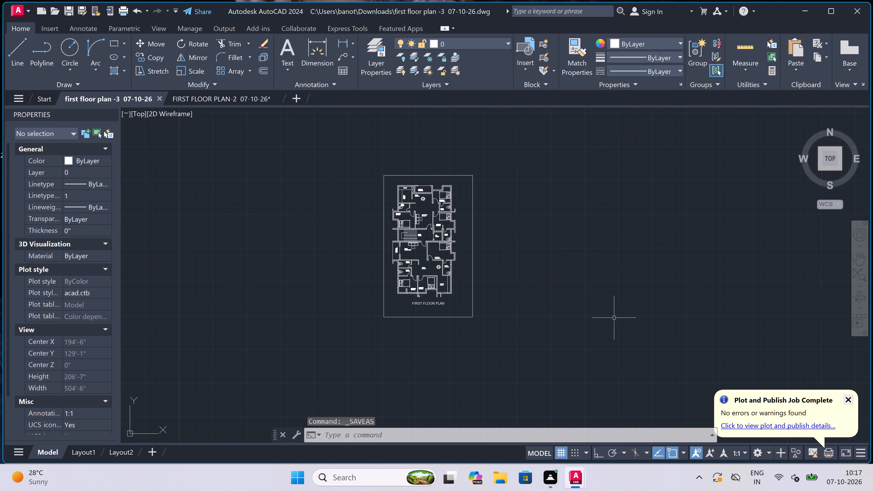
# Quit AutoCAD, saving the changes to the FIRST FLOOR PLAN-2 07-10-26 drawing.
pyautogui.moveTo(853, 7); pyautogui.dragTo(854, 10)
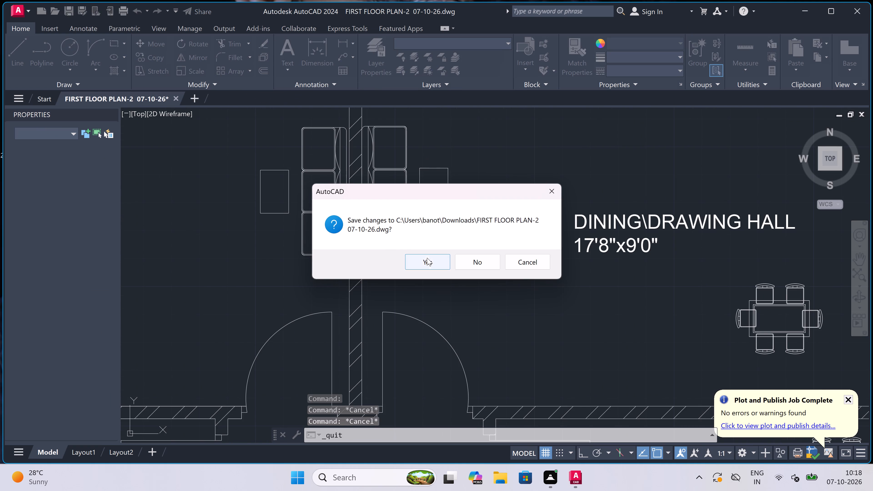
pyautogui.click(426, 256)
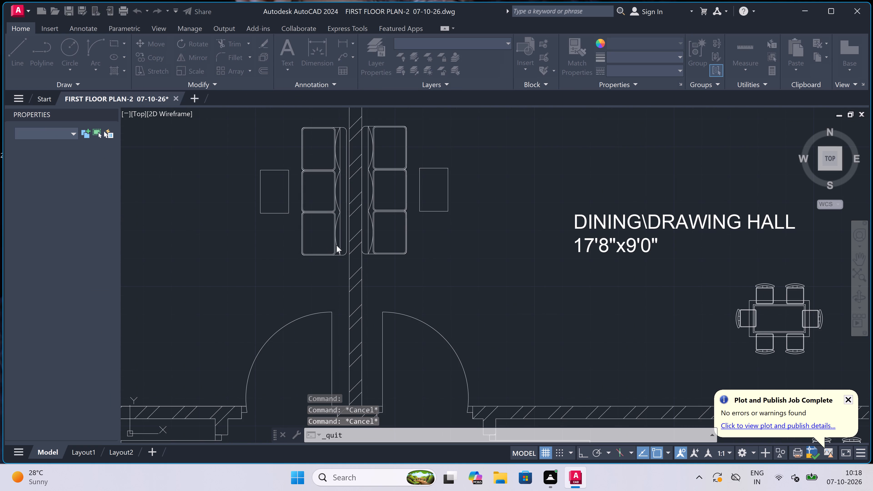